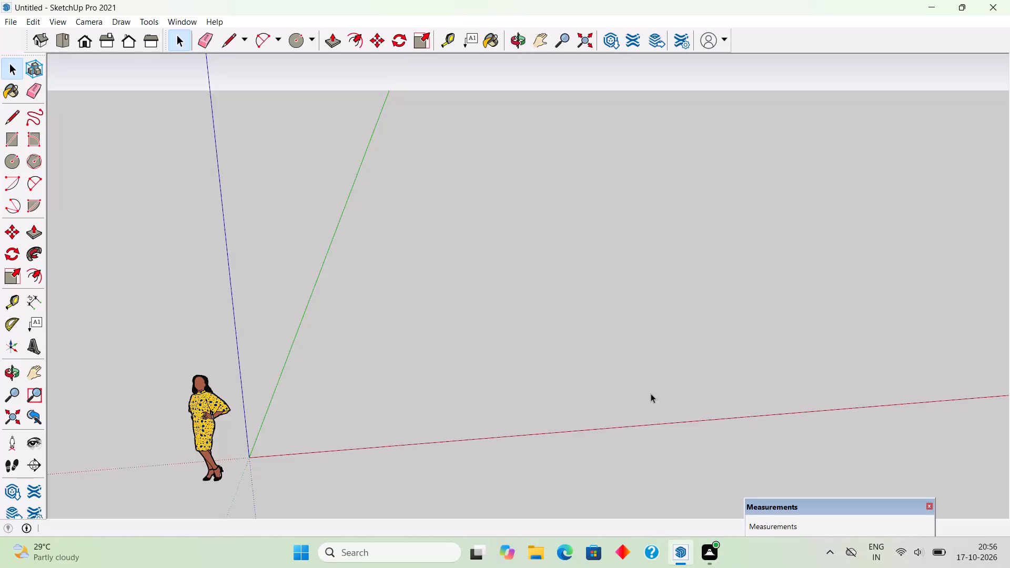
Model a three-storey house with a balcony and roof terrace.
Draw a large rectangle on the ground between the red and green axes and extrude it 6" into a slab.
key(r)
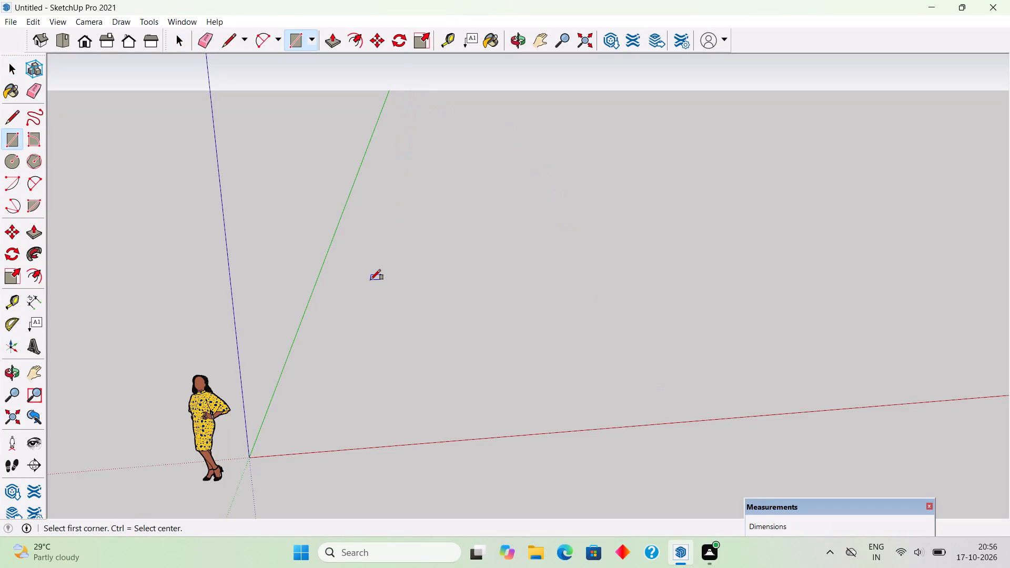
click(370, 280)
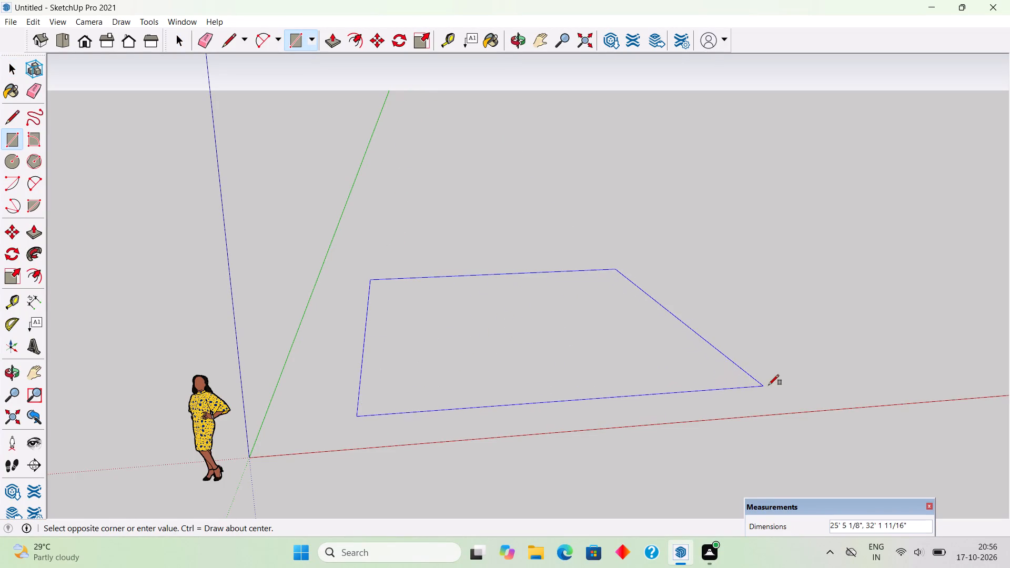
click(788, 387)
key(p)
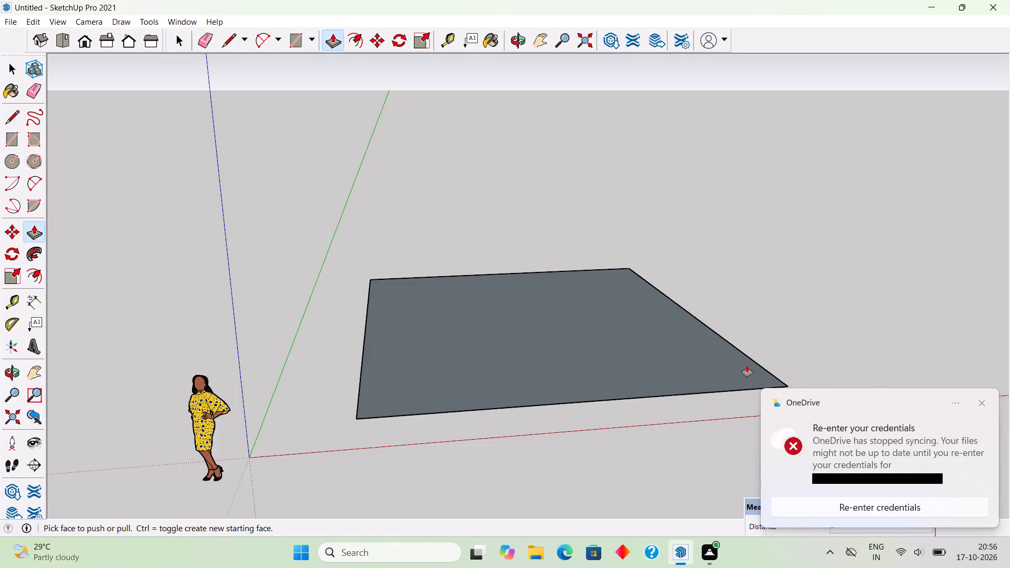
click(716, 361)
text(6")
key(Return)
key(space)
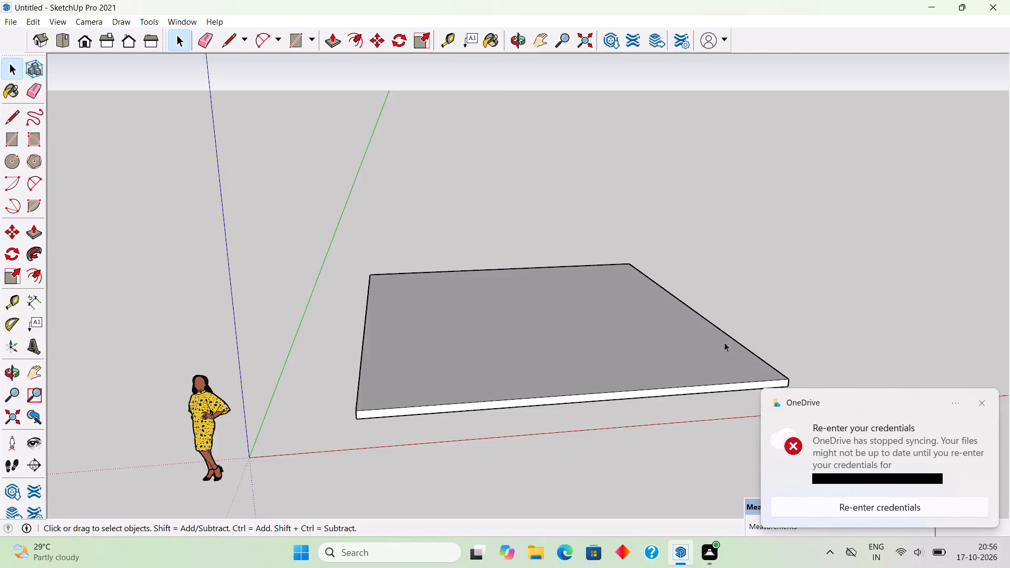
Select the whole base slab and make it a group.
triple_click(634, 372)
right_click(634, 372)
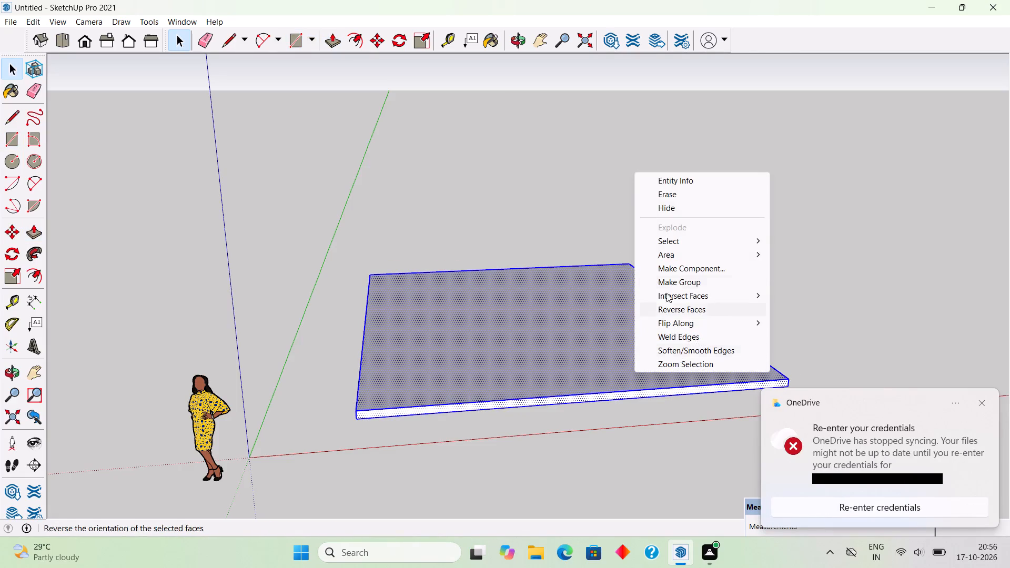
click(675, 280)
click(741, 279)
Draw a 20' by 20' rectangle on the top face of the base slab, inside its edges.
scroll(741, 279, down, 1)
middle_drag(732, 293, 662, 468)
scroll(662, 468, down, 4)
scroll(702, 285, up, 3)
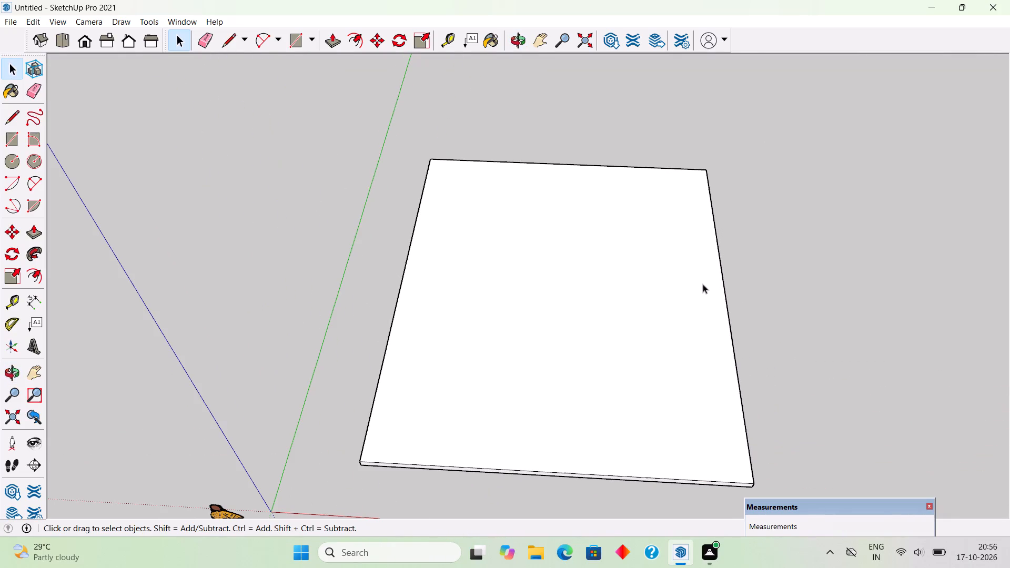
key(r)
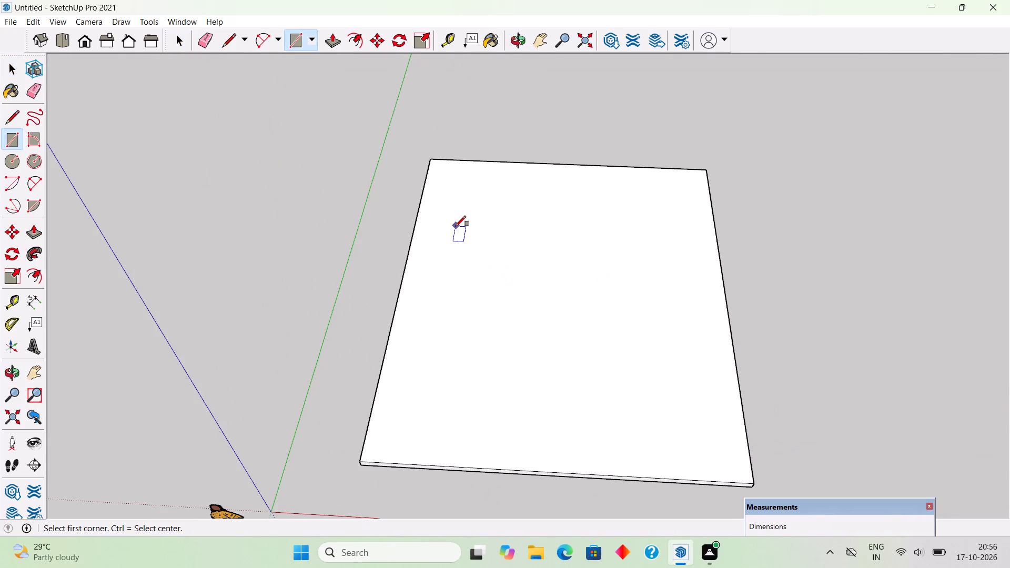
click(456, 226)
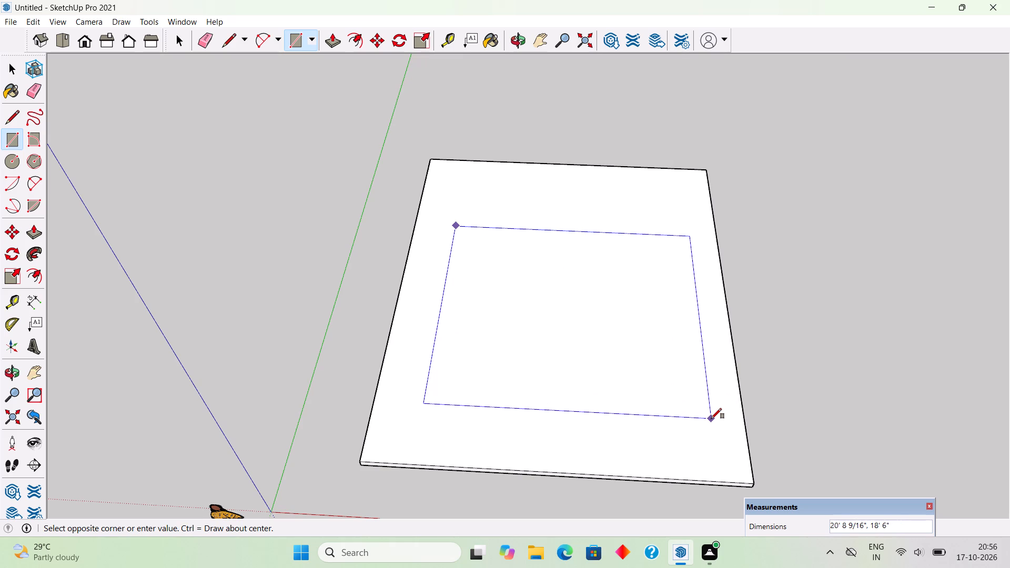
text(20)
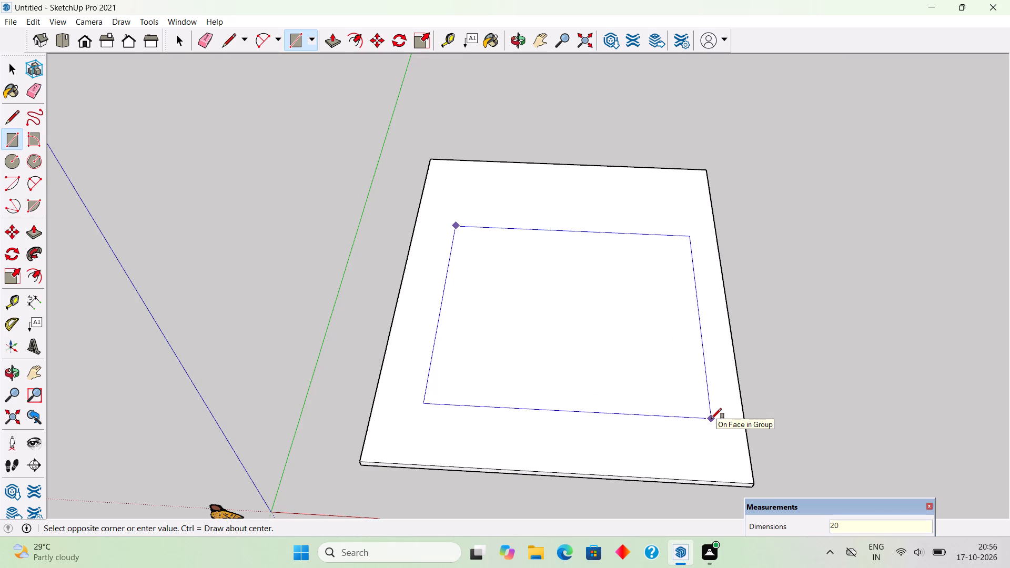
text(',20')
key(Return)
key(space)
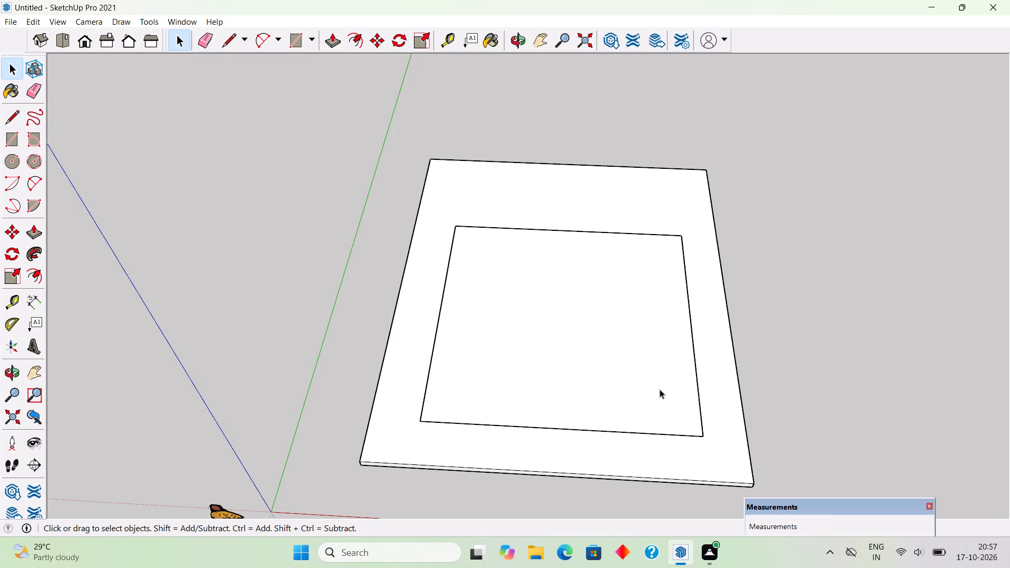
Extrude the 20' square upward by 1.5' to form a raised plinth.
key(p)
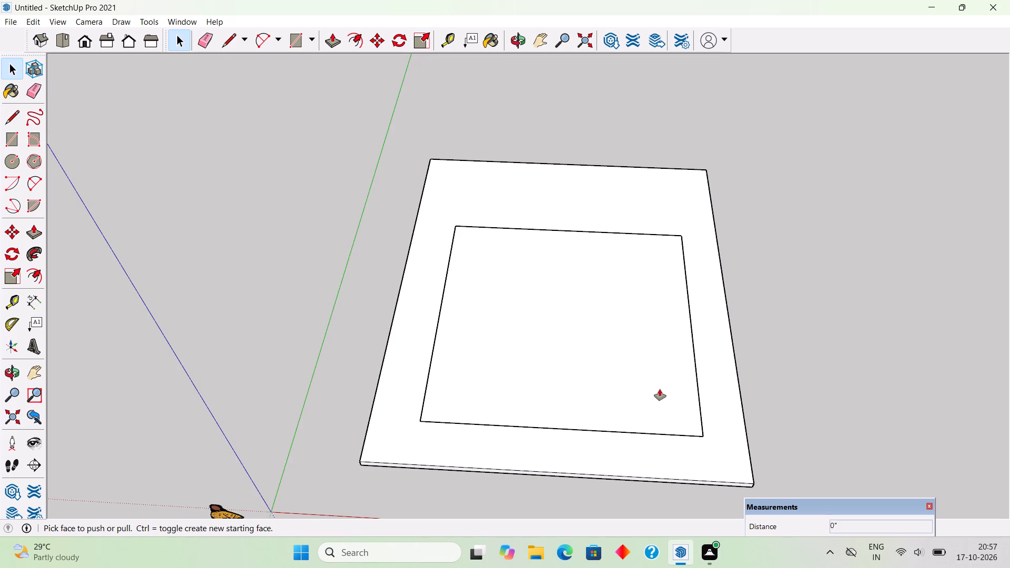
click(660, 389)
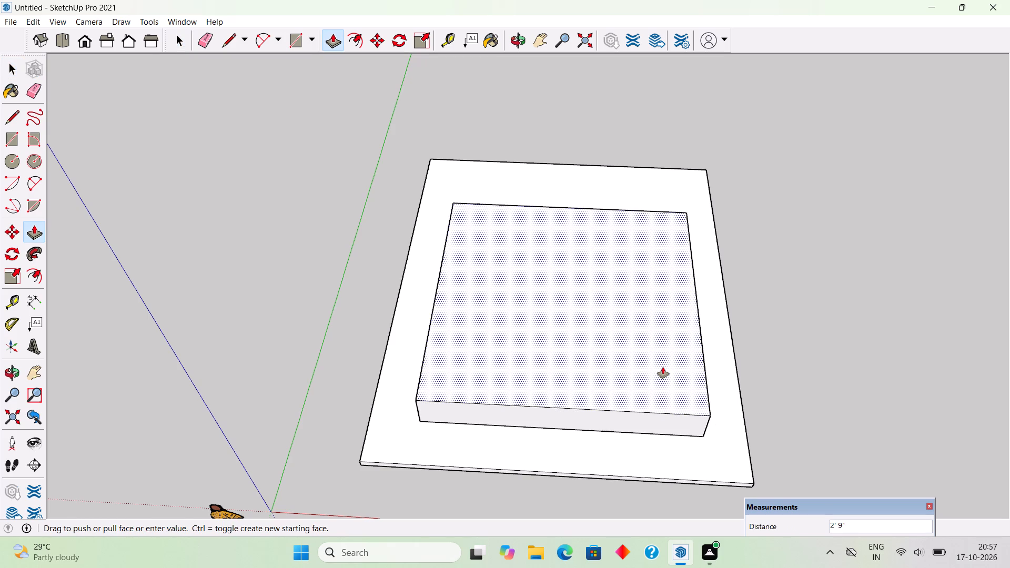
key(1)
key(period)
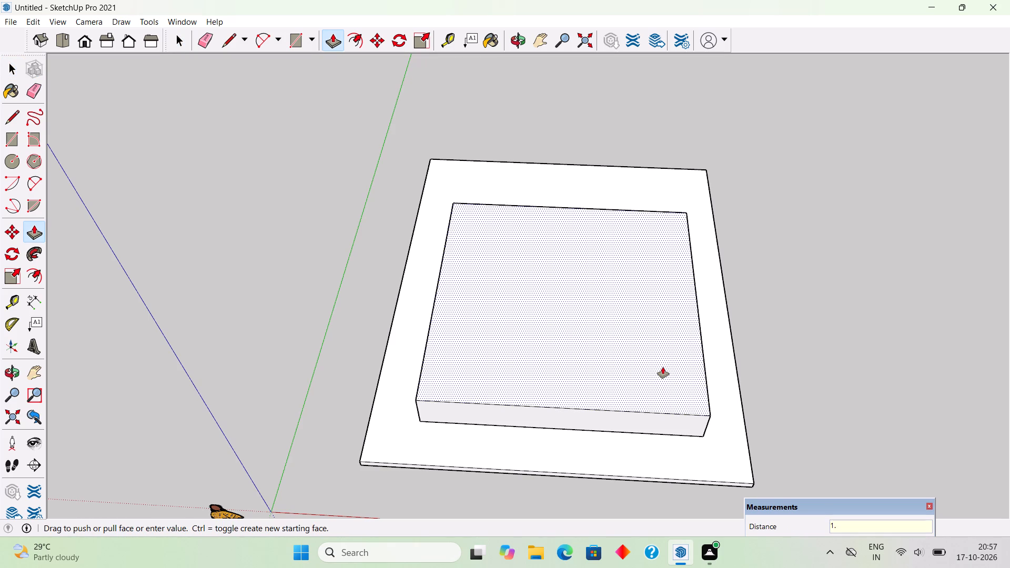
key(5)
key(apostrophe)
key(Return)
key(space)
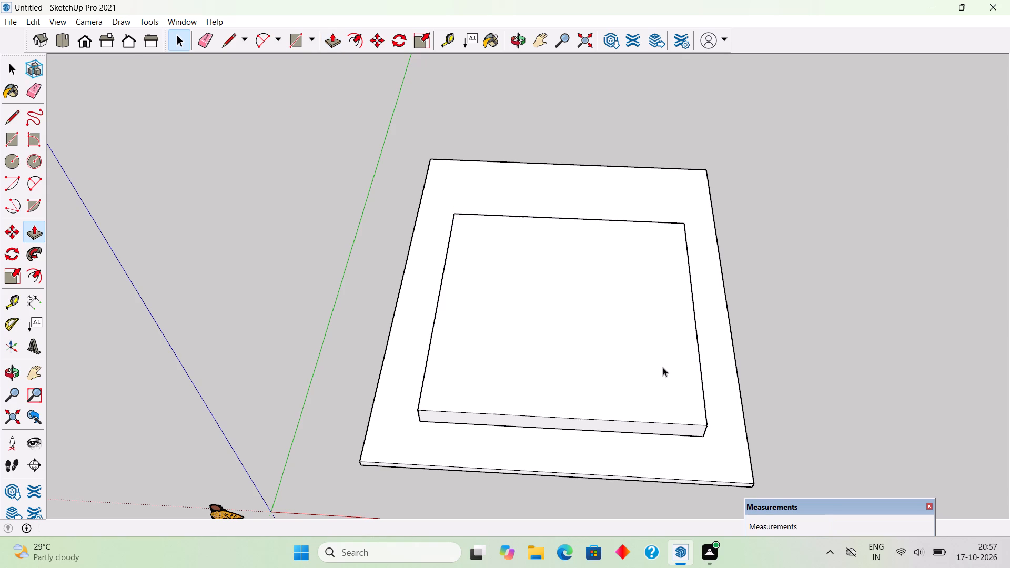
Select the entire raised plinth and make it a group.
triple_click(663, 367)
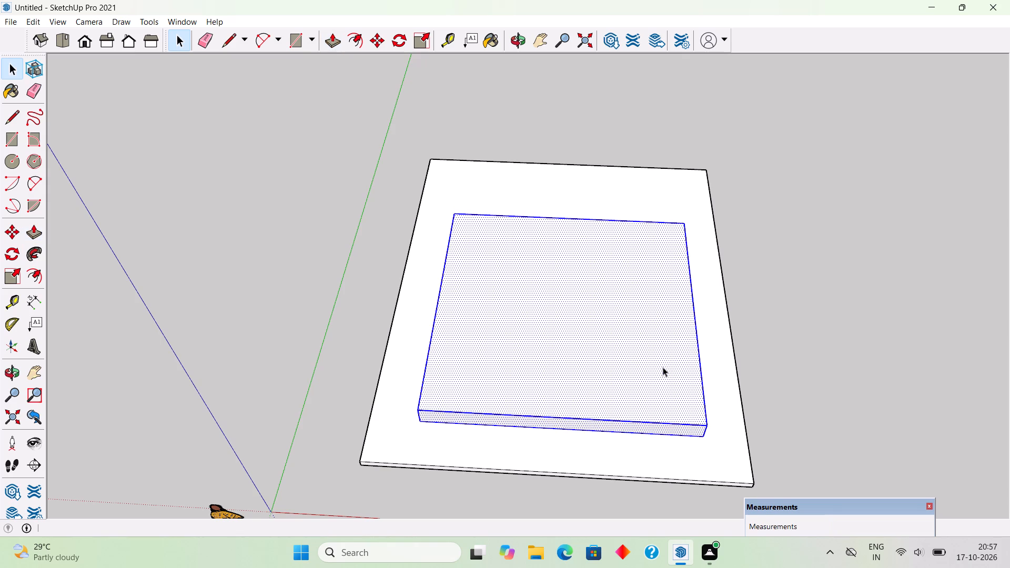
right_click(663, 367)
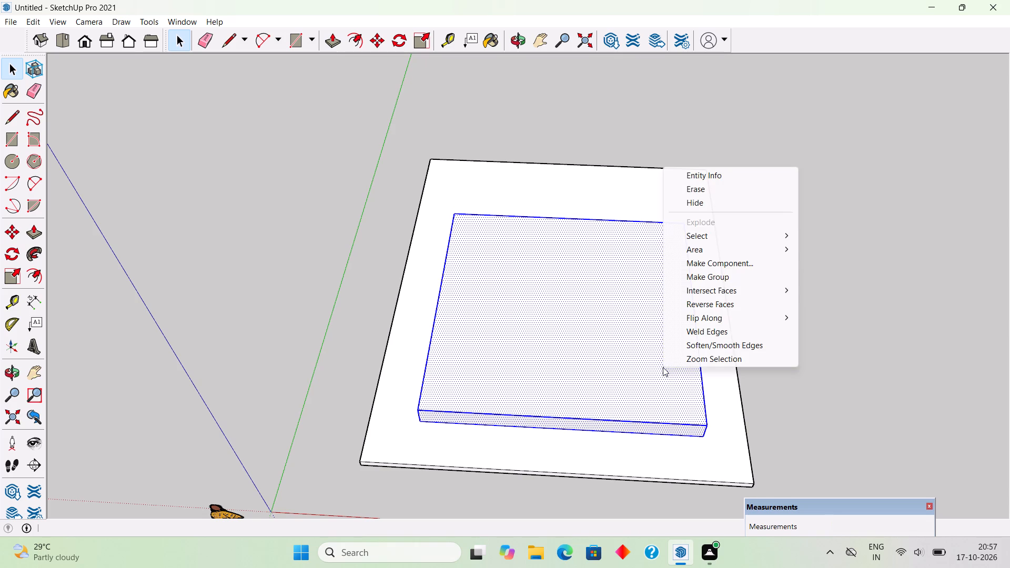
click(708, 277)
click(742, 271)
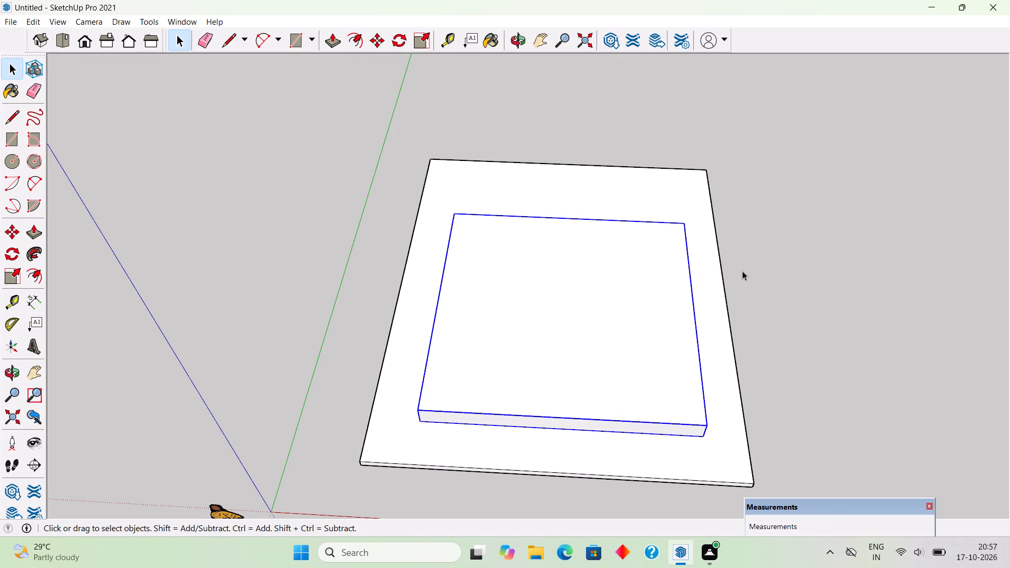
Place a guide 10' from the plinth's far edge, across its middle, and a parallel guide offset 9" toward the front.
middle_drag(595, 411, 625, 430)
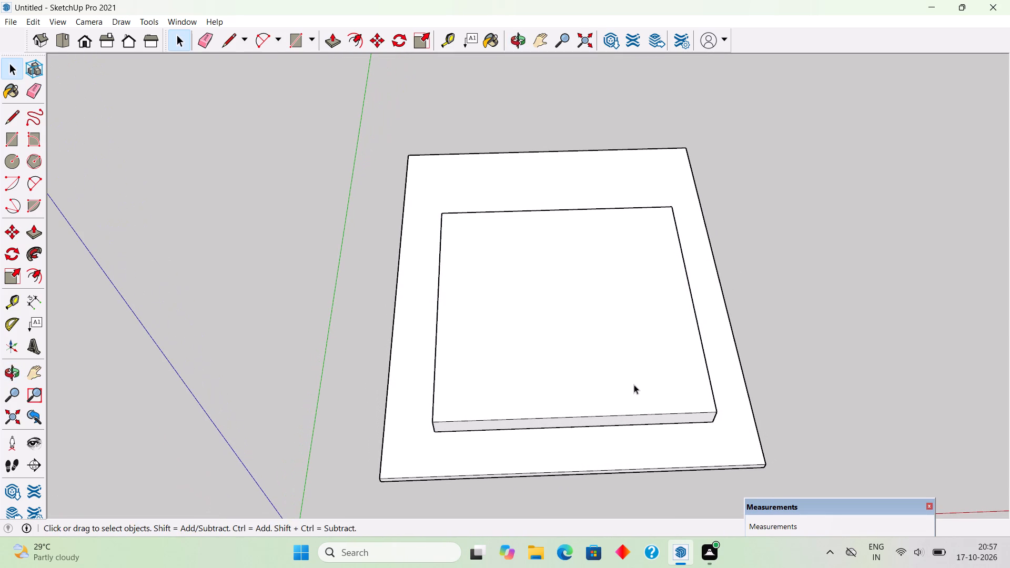
middle_drag(630, 379, 615, 455)
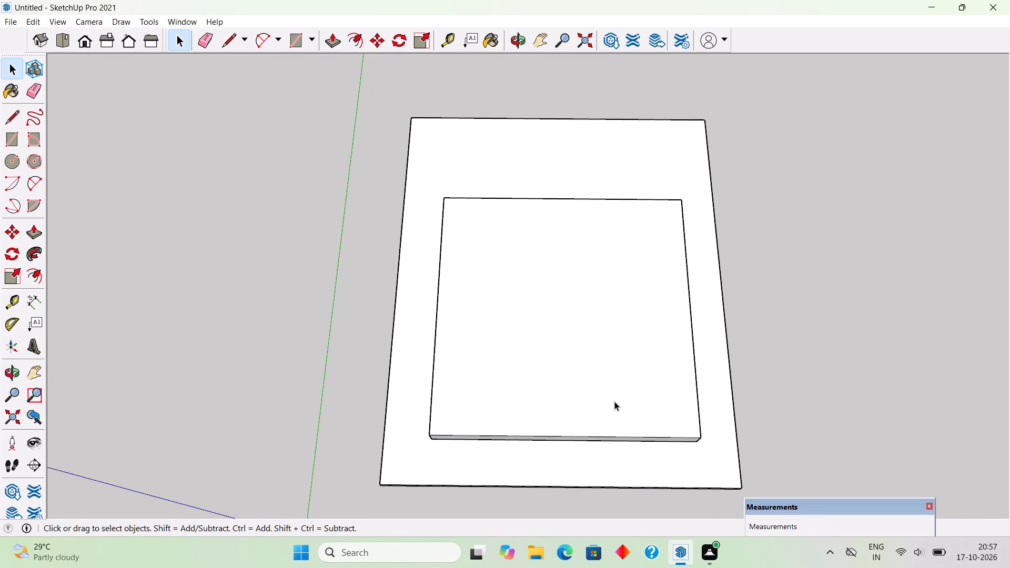
key(t)
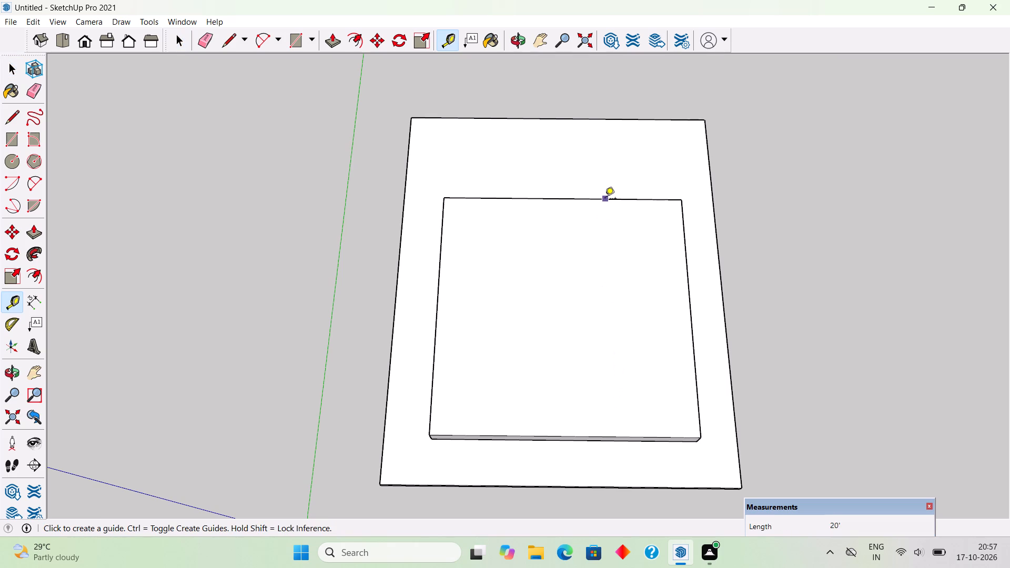
click(605, 199)
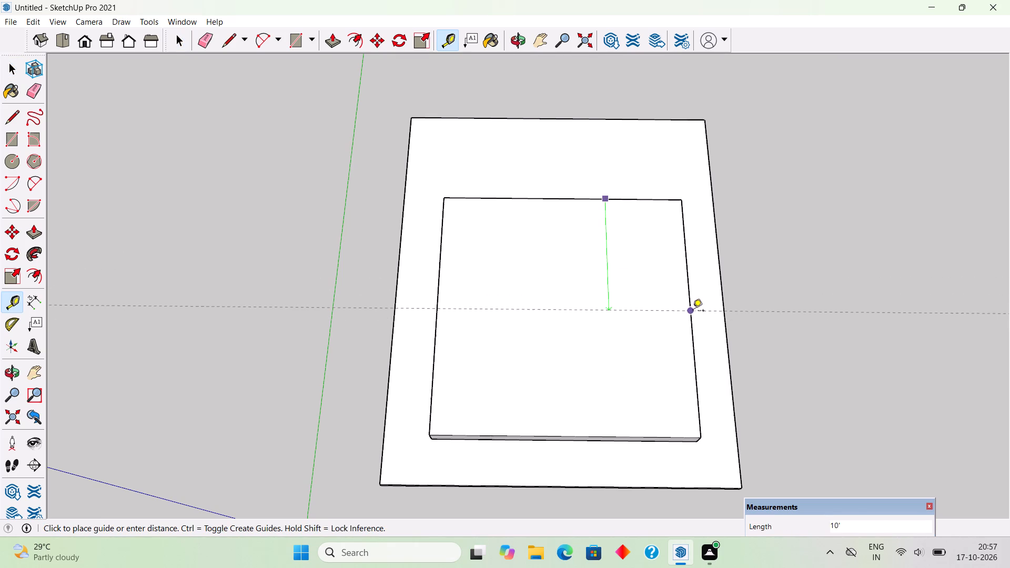
click(693, 311)
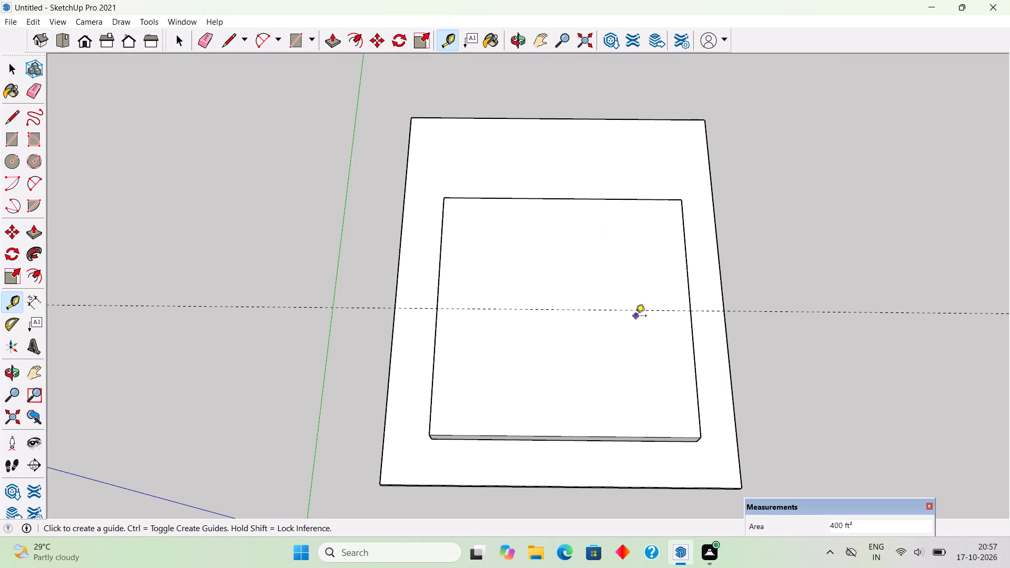
click(637, 311)
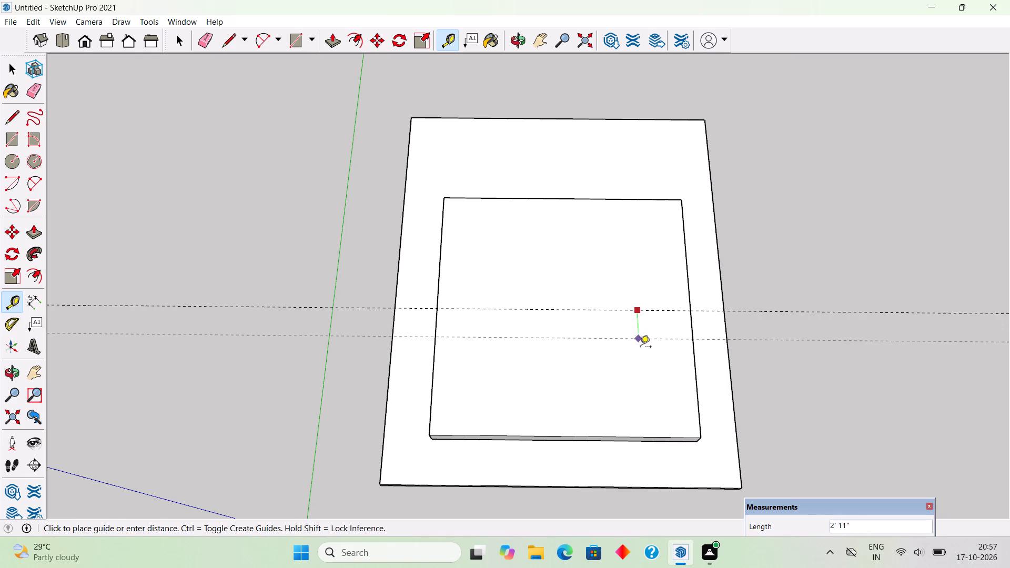
text(9")
key(Return)
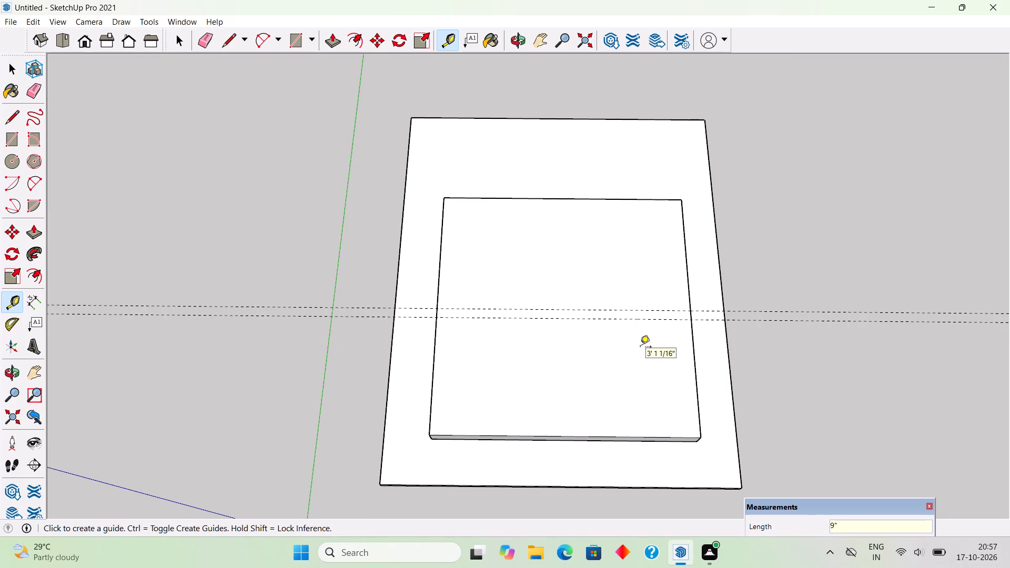
Place a perpendicular guide 10' in from the plinth's side edge, through the midpoint of its front edge.
click(694, 345)
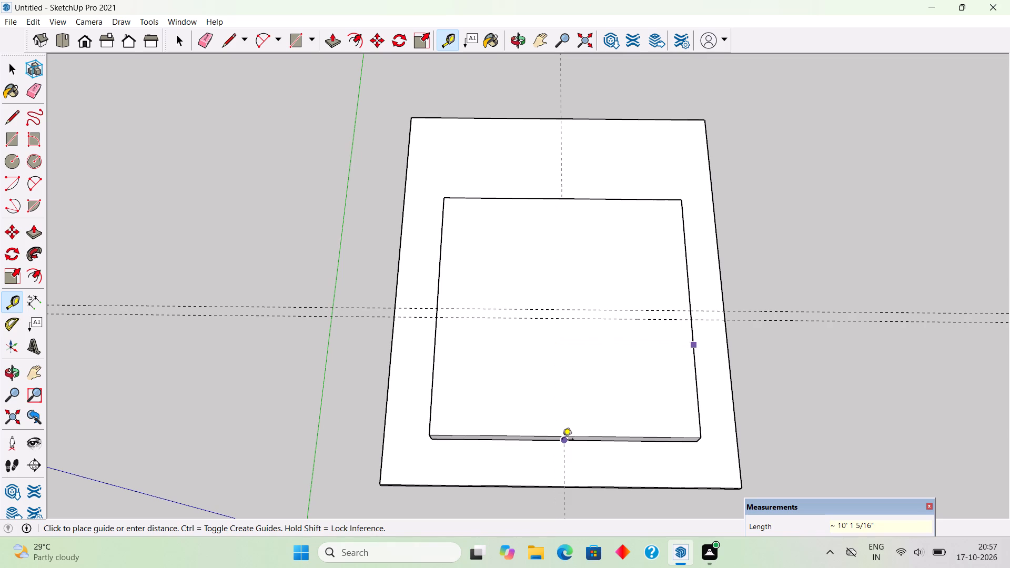
click(565, 435)
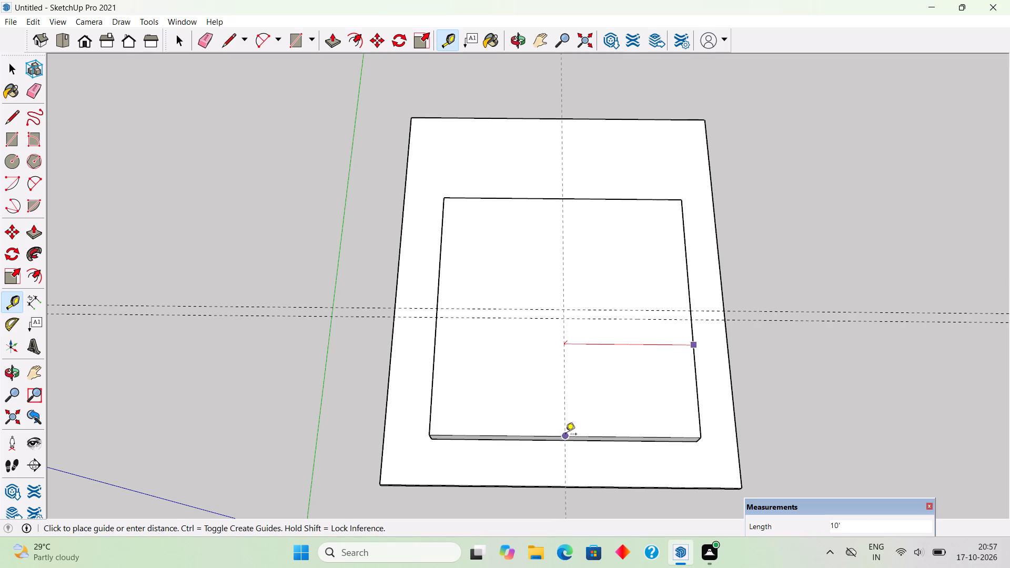
Draw a wall footprint 9" thick between the parallel guides, from the plinth's centre to its side edge, and extrude it 10' high.
key(r)
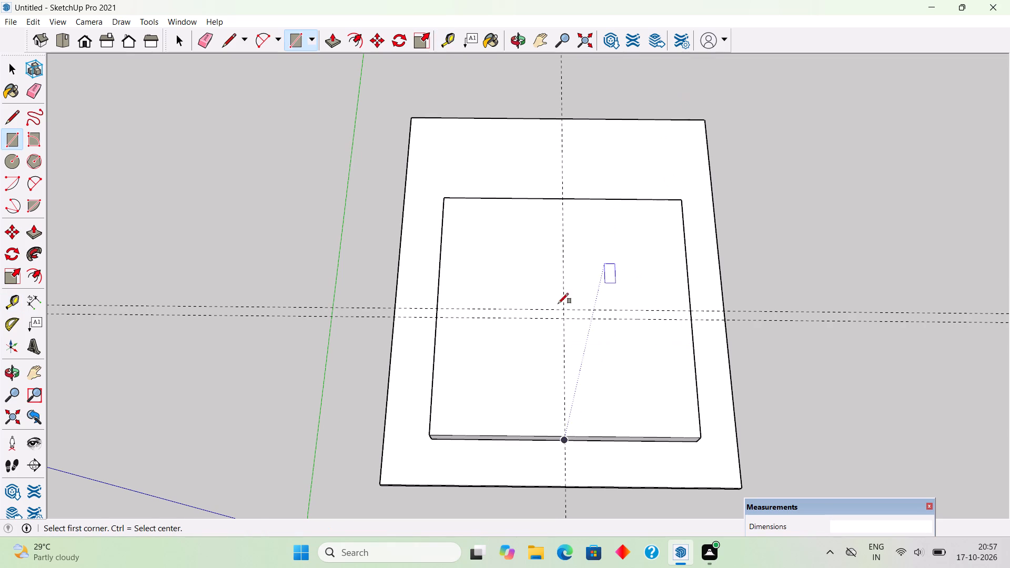
scroll(545, 315, up, 5)
click(573, 310)
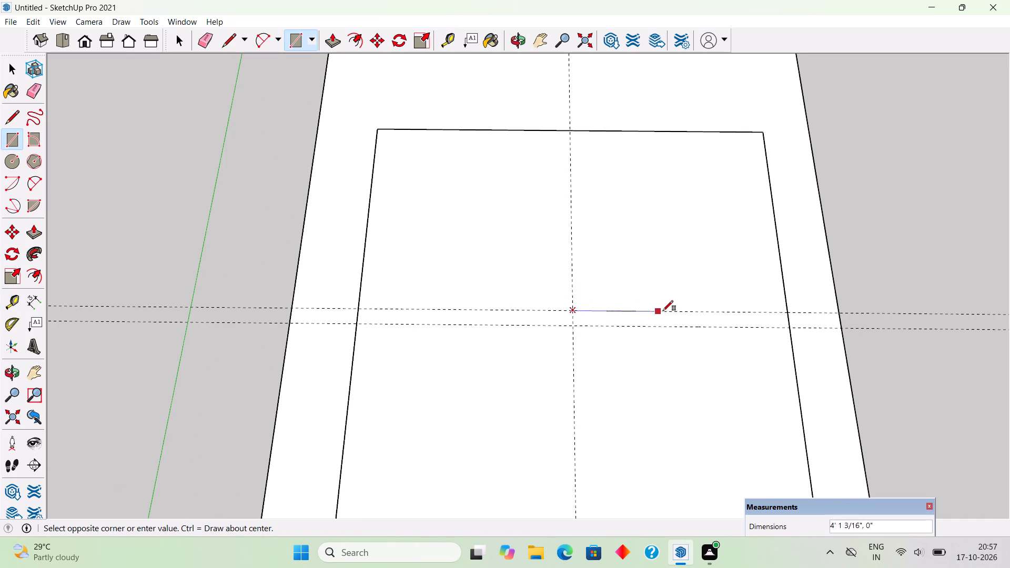
click(793, 326)
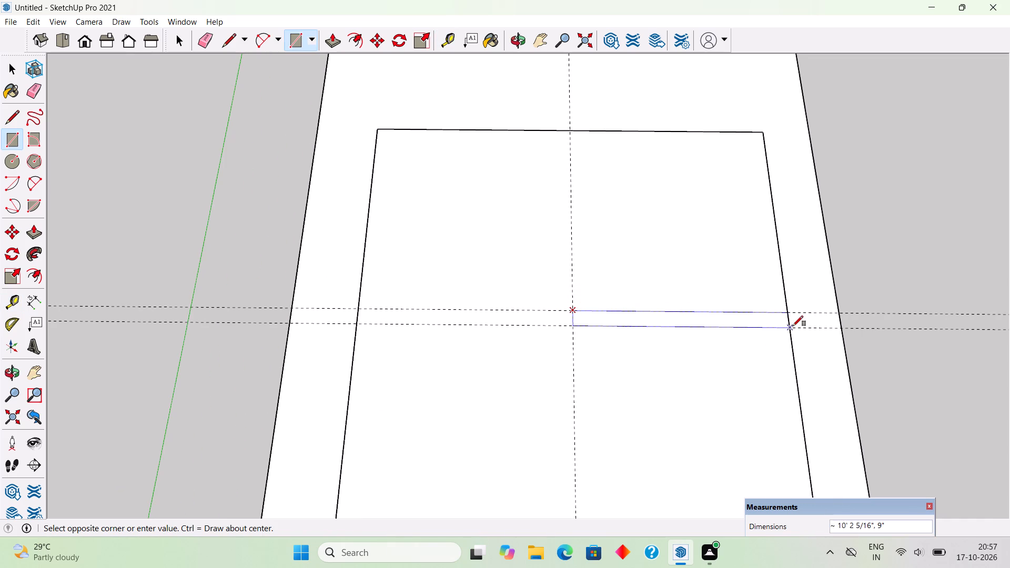
key(p)
click(775, 320)
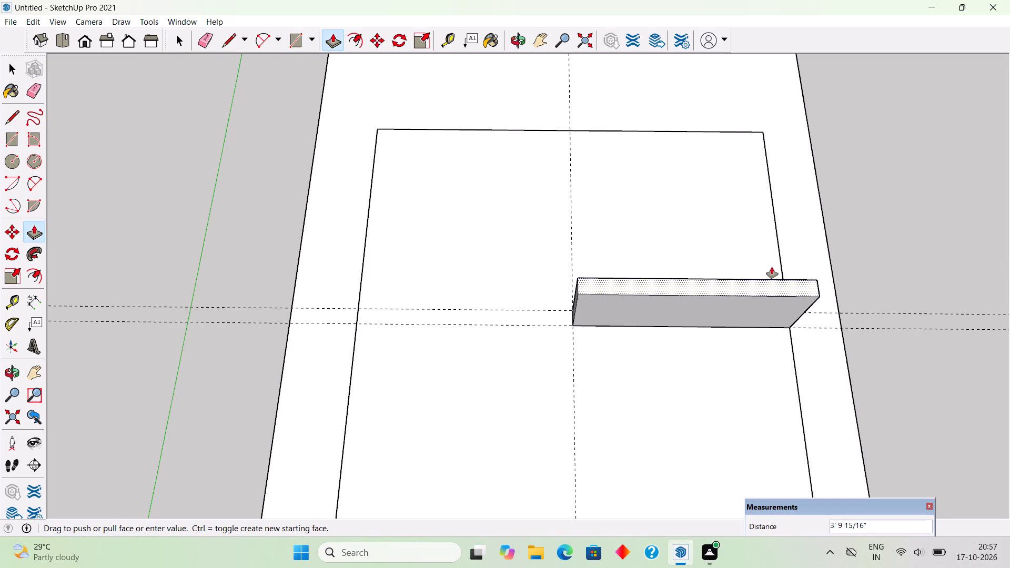
text(10')
key(Return)
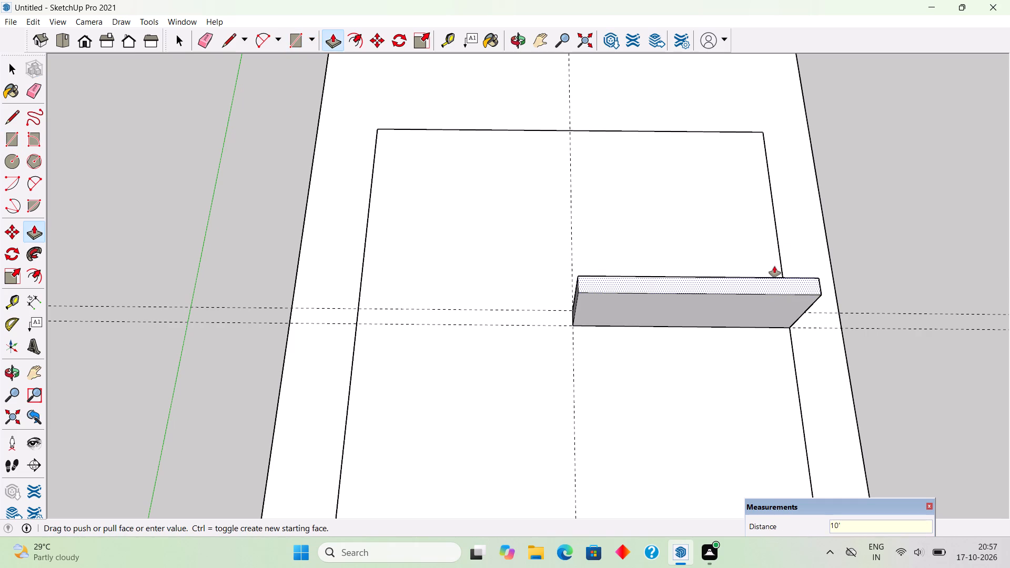
key(space)
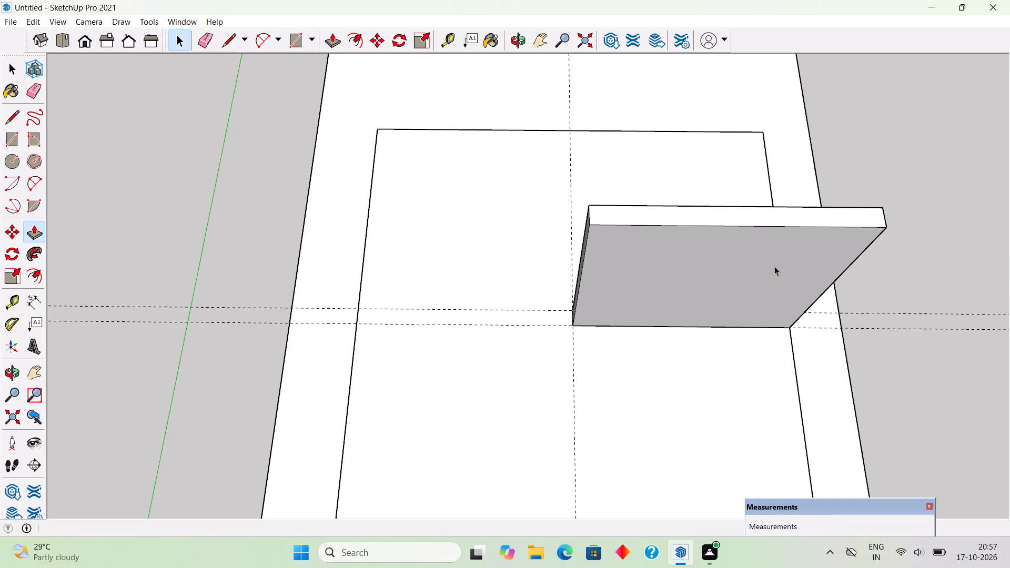
Select the whole 10' wall and make it a group.
triple_click(774, 266)
right_click(774, 266)
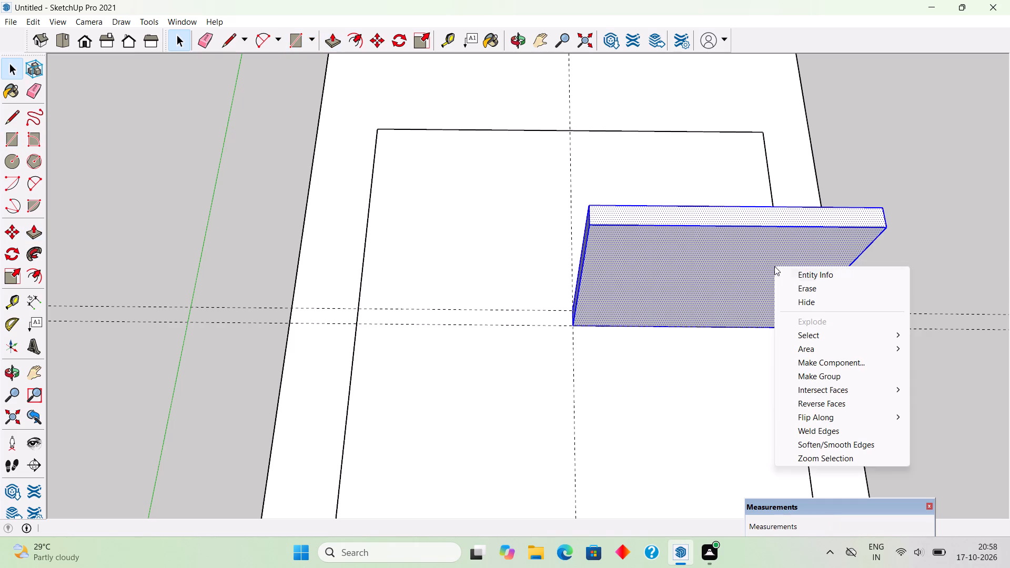
click(840, 381)
middle_drag(825, 277, 791, 121)
scroll(791, 121, down, 5)
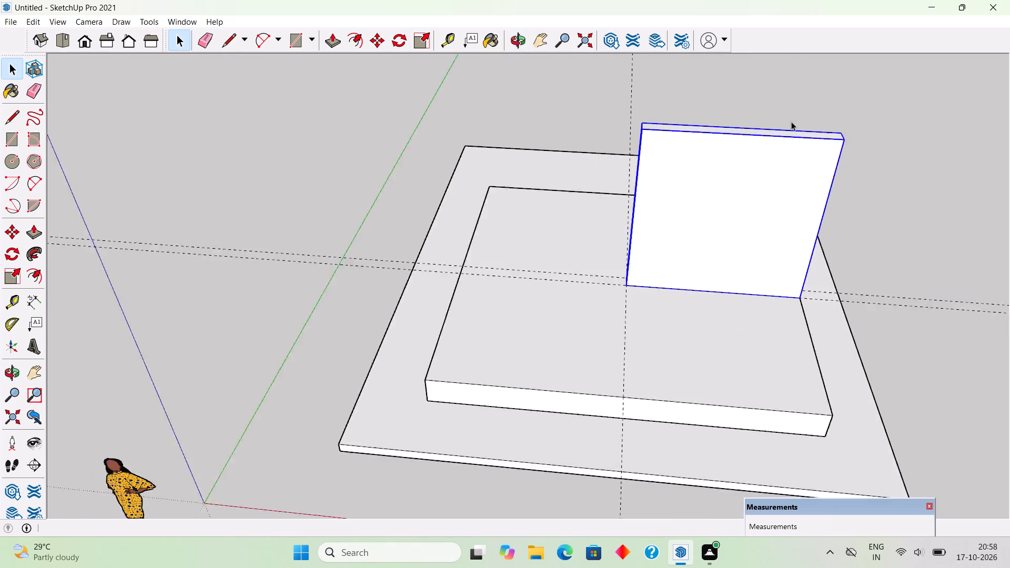
Place a guide on top of the plinth, parallel to its front edge and offset 9" inward.
middle_drag(742, 253, 741, 287)
scroll(743, 288, down, 1)
middle_drag(682, 310, 693, 305)
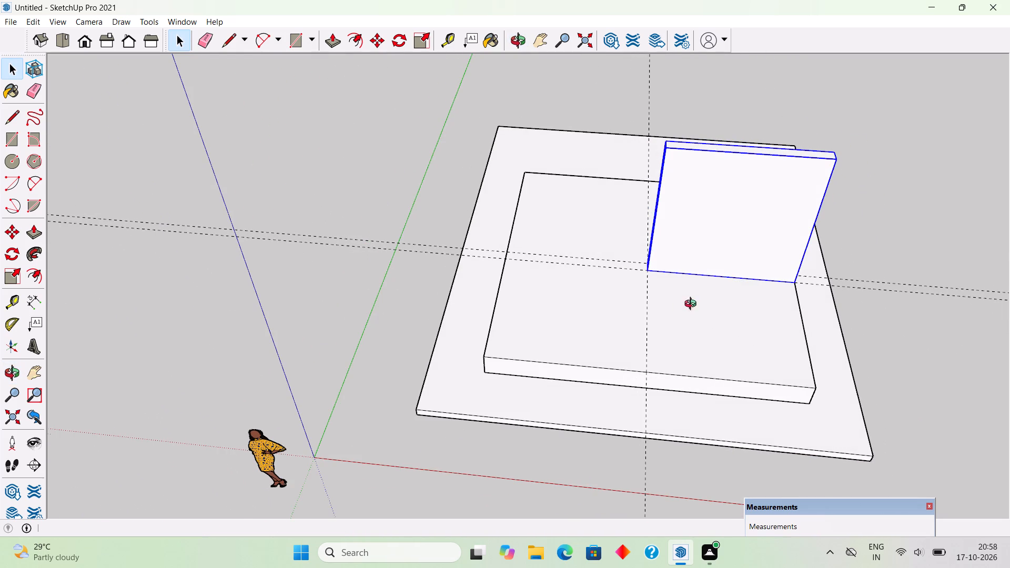
middle_drag(693, 305, 721, 298)
middle_drag(699, 300, 693, 360)
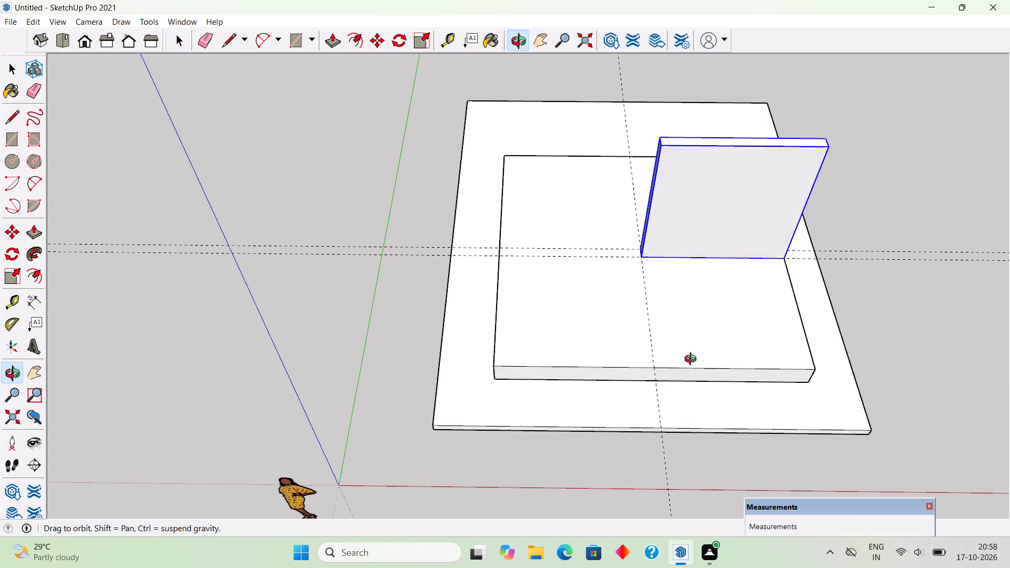
middle_drag(693, 360, 692, 404)
scroll(676, 360, up, 1)
key(t)
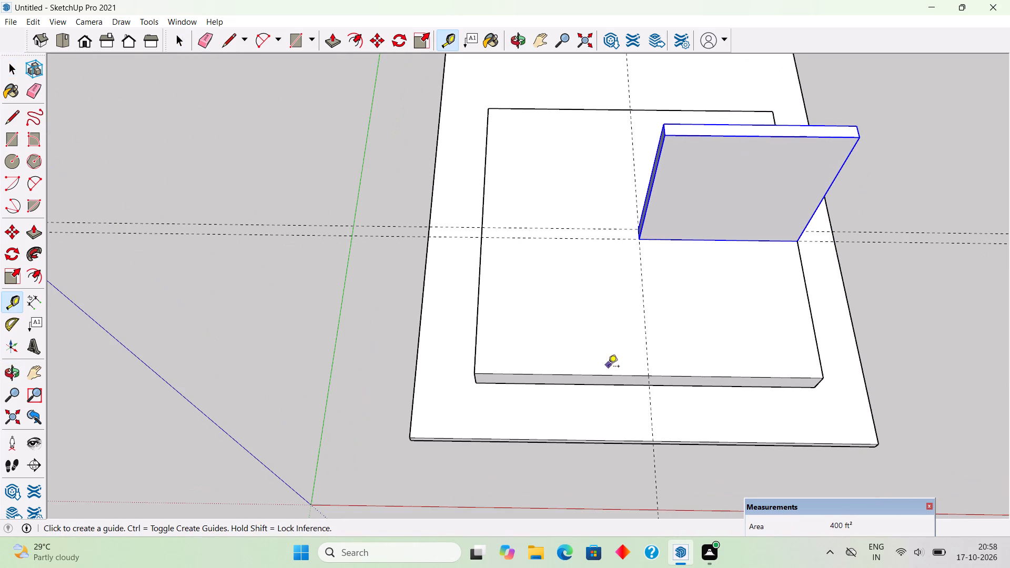
click(608, 376)
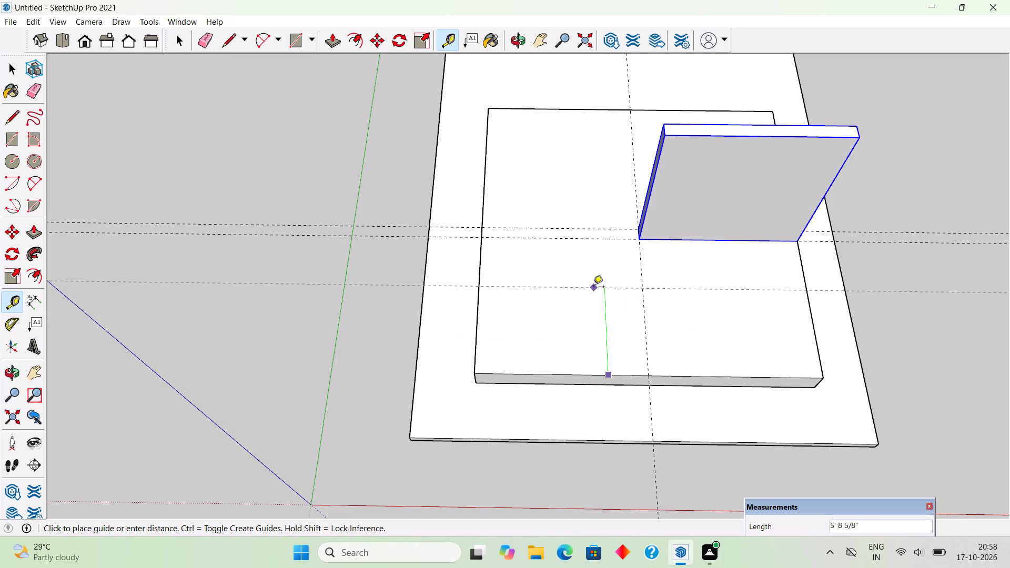
text(9")
key(Return)
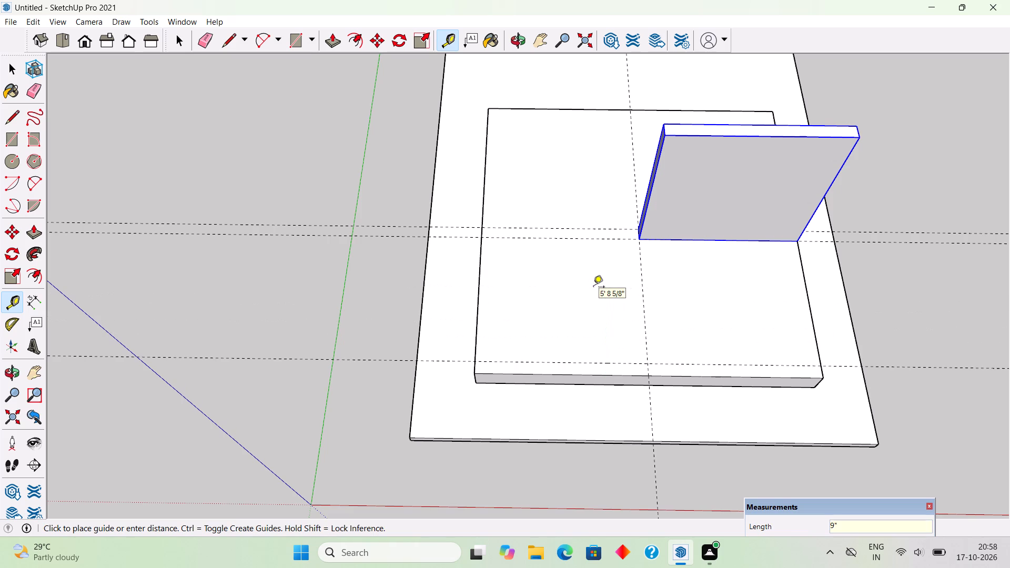
Draw a 9" thick wall footprint along the plinth's front edge, from its left corner to the centre guide, and extrude it 21' high.
key(r)
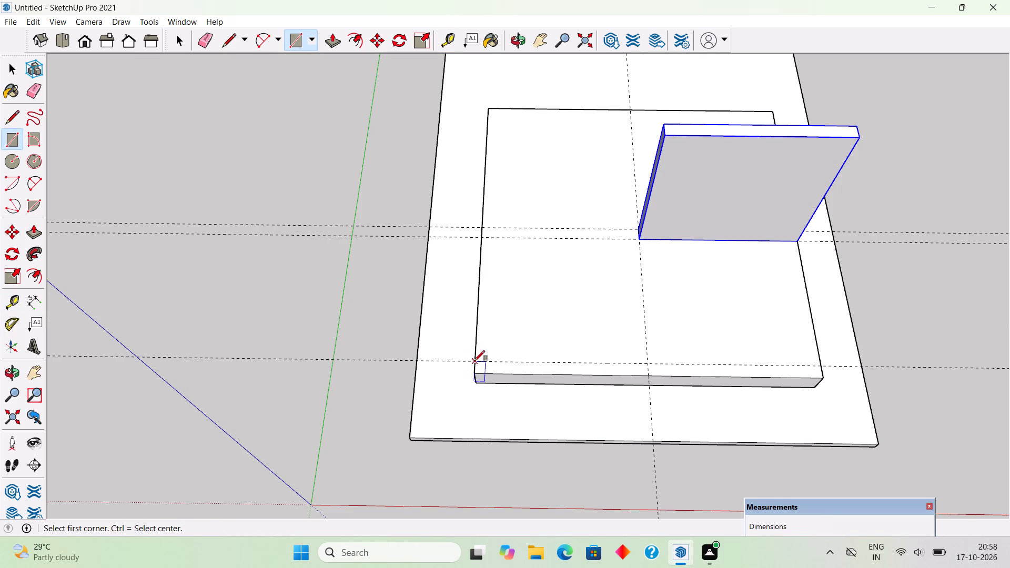
click(474, 361)
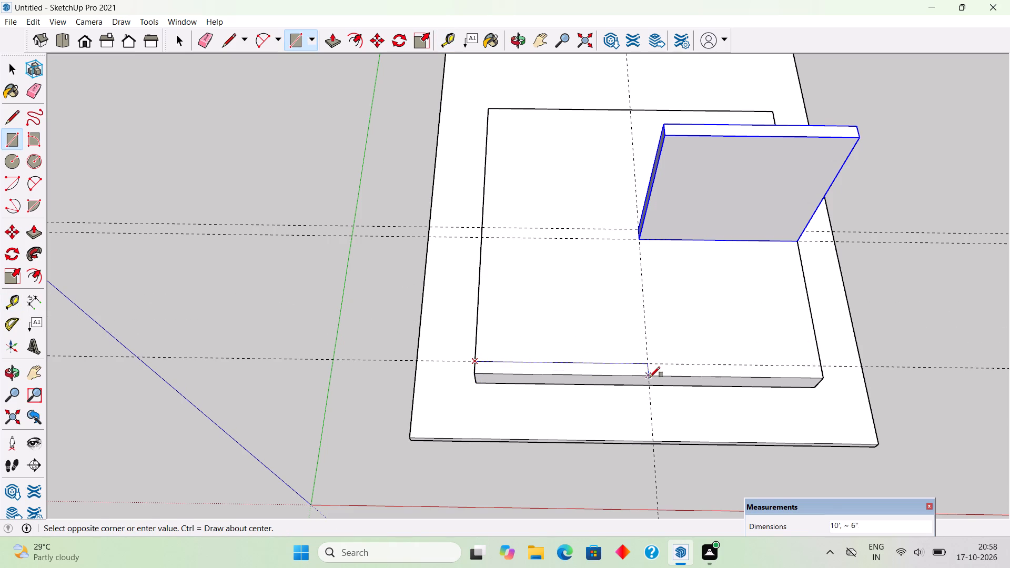
click(650, 377)
key(p)
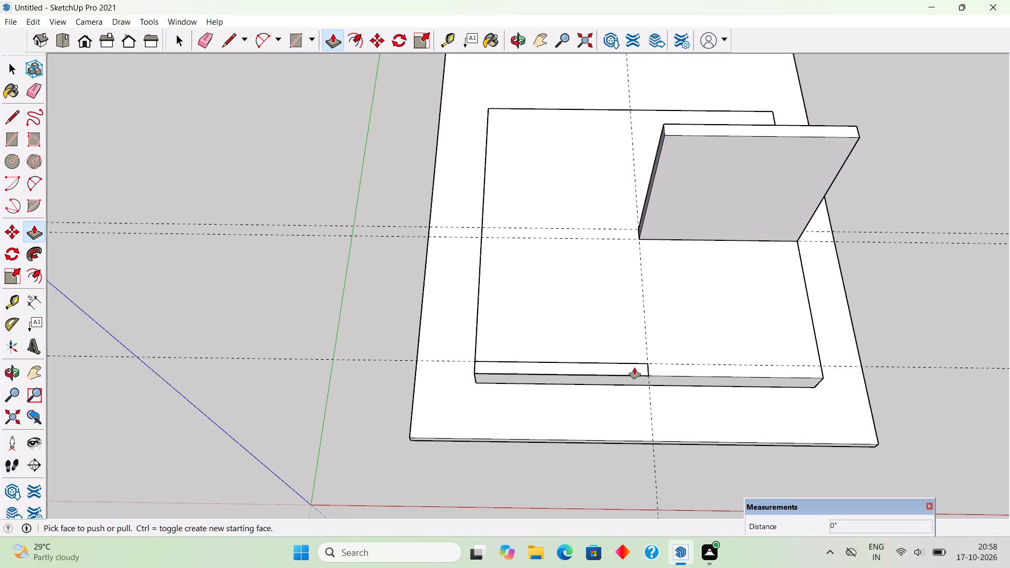
click(634, 368)
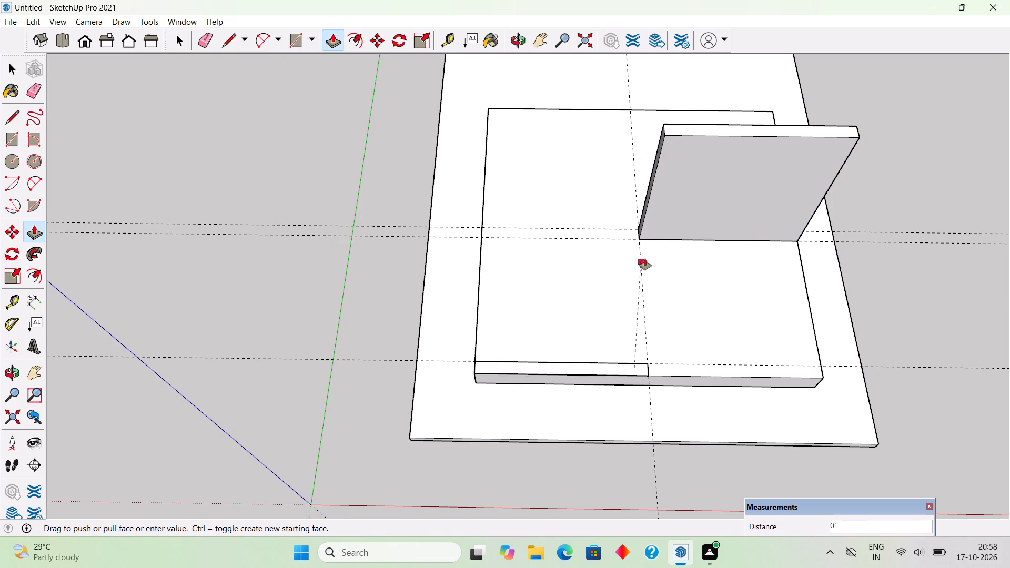
key(2)
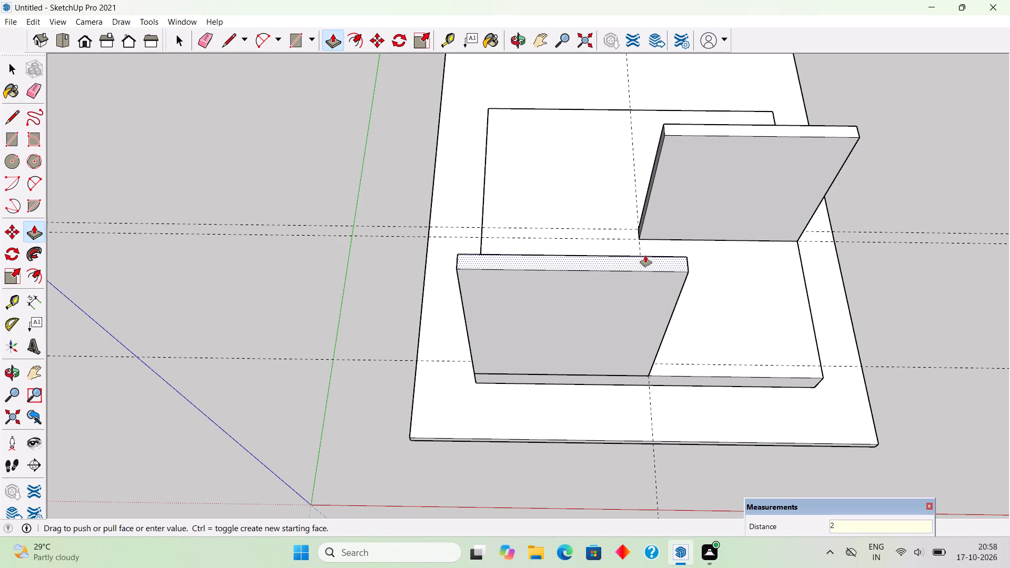
text(1')
key(Return)
Select the whole 21' front wall, make it a group and clear the selection.
key(space)
scroll(645, 256, down, 5)
middle_drag(669, 285, 674, 111)
middle_drag(678, 158, 676, 154)
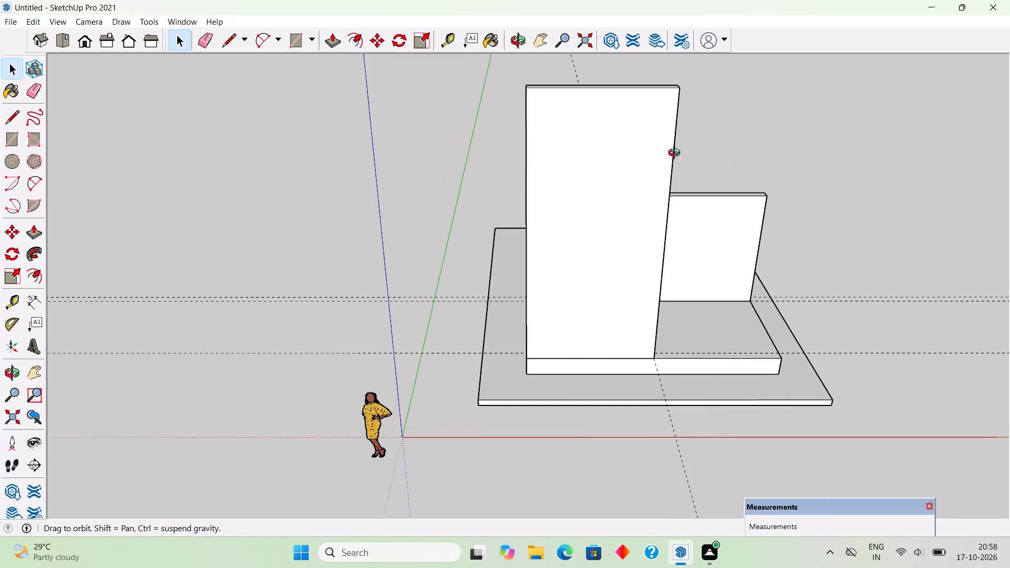
middle_drag(676, 154, 644, 84)
middle_drag(681, 327, 753, 277)
scroll(705, 150, up, 3)
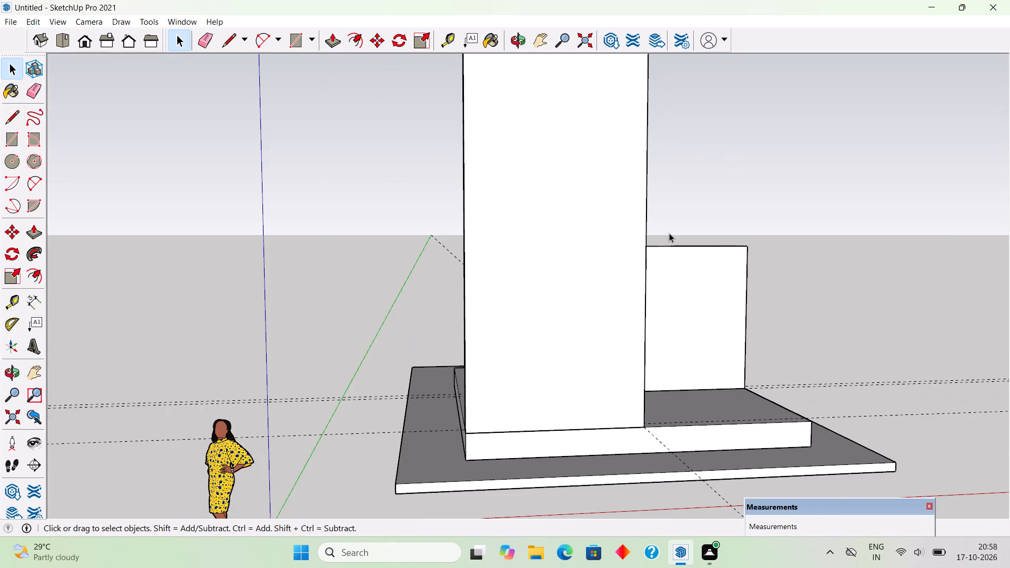
scroll(625, 212, down, 2)
middle_drag(603, 184, 544, 155)
triple_click(542, 155)
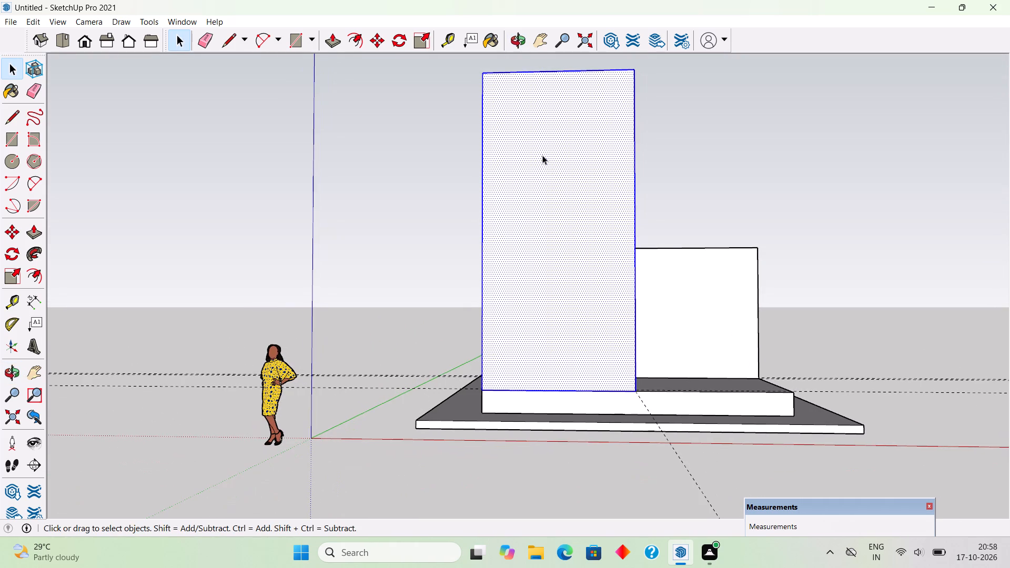
right_click(542, 155)
click(595, 265)
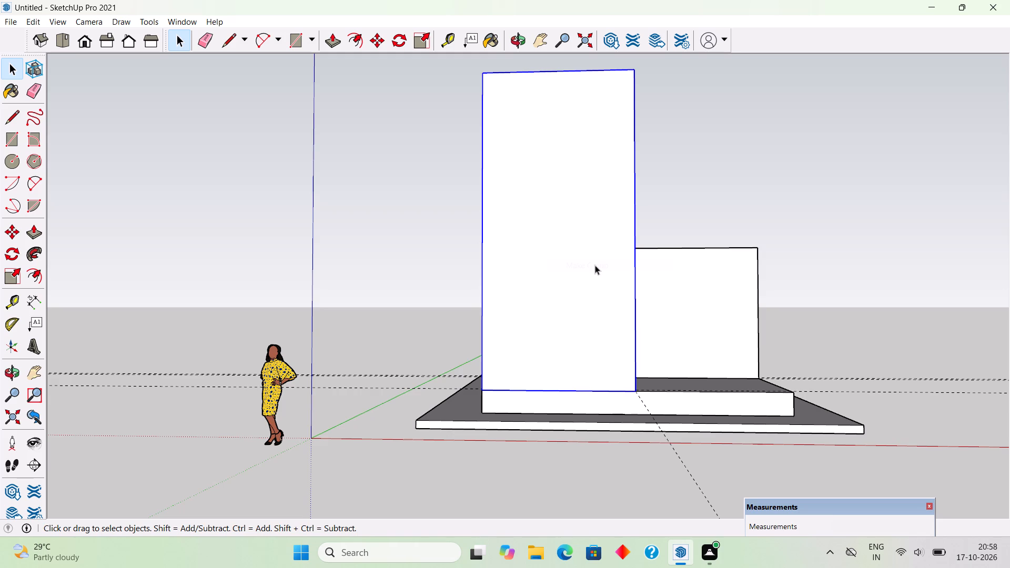
click(595, 265)
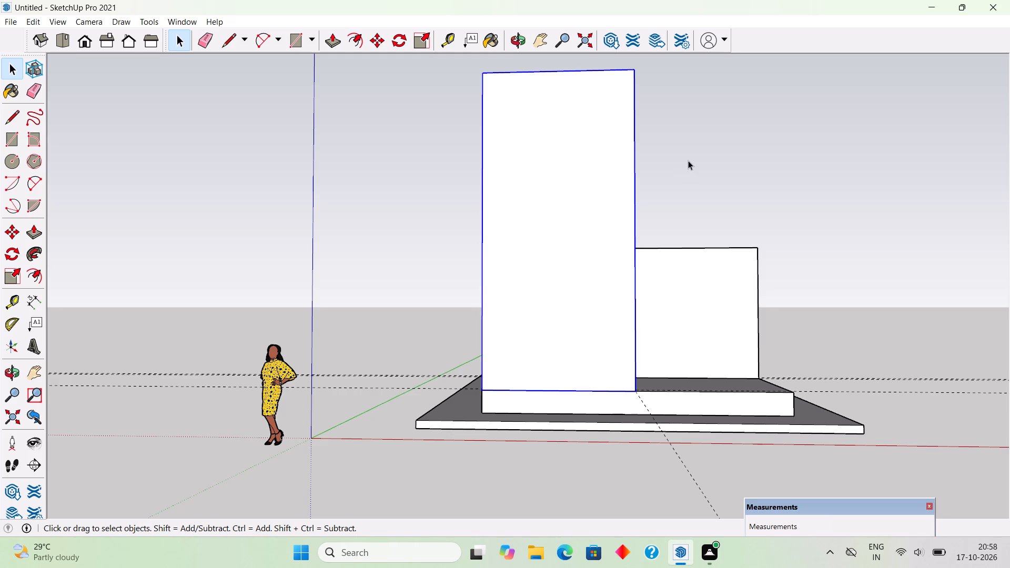
click(688, 160)
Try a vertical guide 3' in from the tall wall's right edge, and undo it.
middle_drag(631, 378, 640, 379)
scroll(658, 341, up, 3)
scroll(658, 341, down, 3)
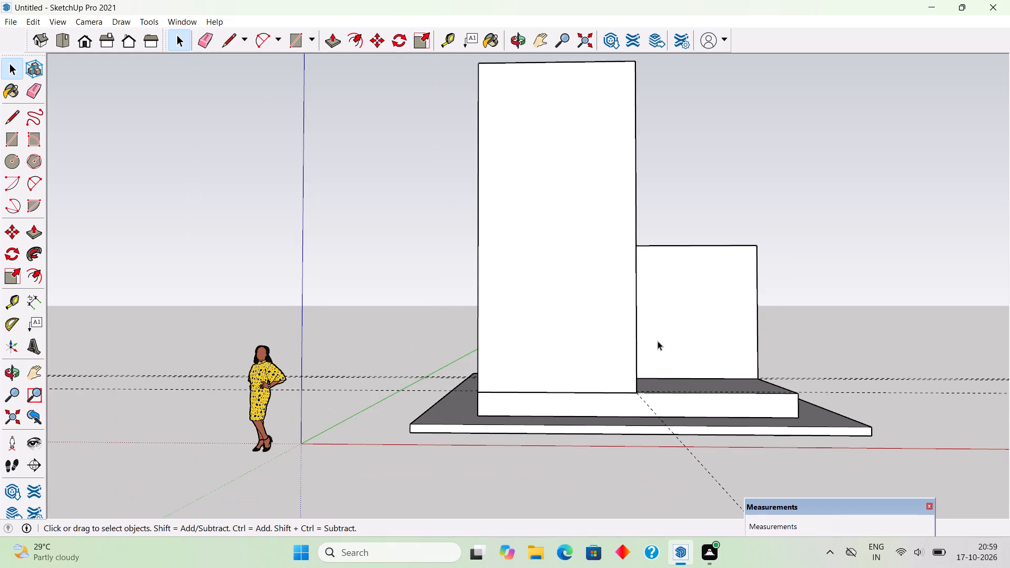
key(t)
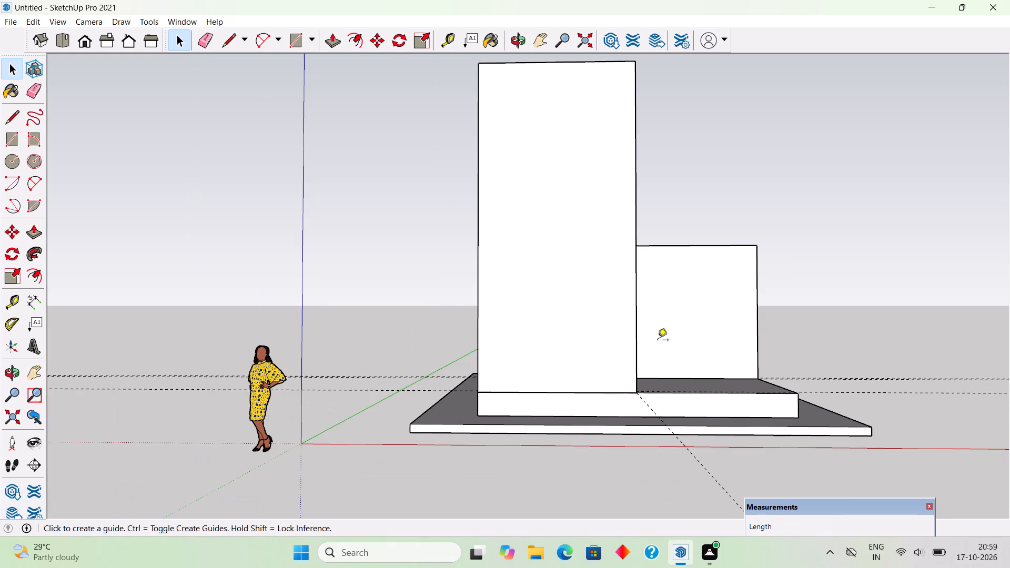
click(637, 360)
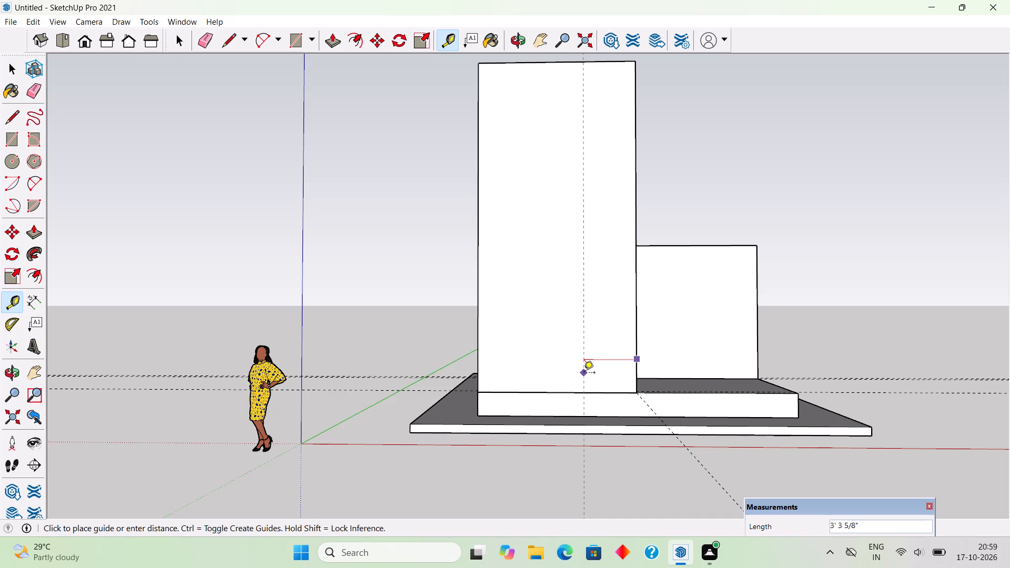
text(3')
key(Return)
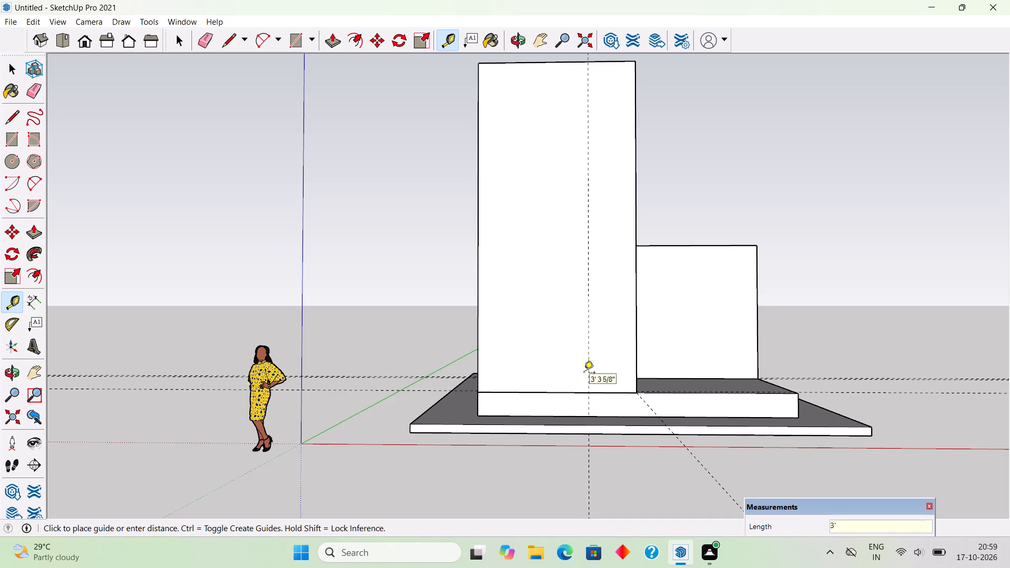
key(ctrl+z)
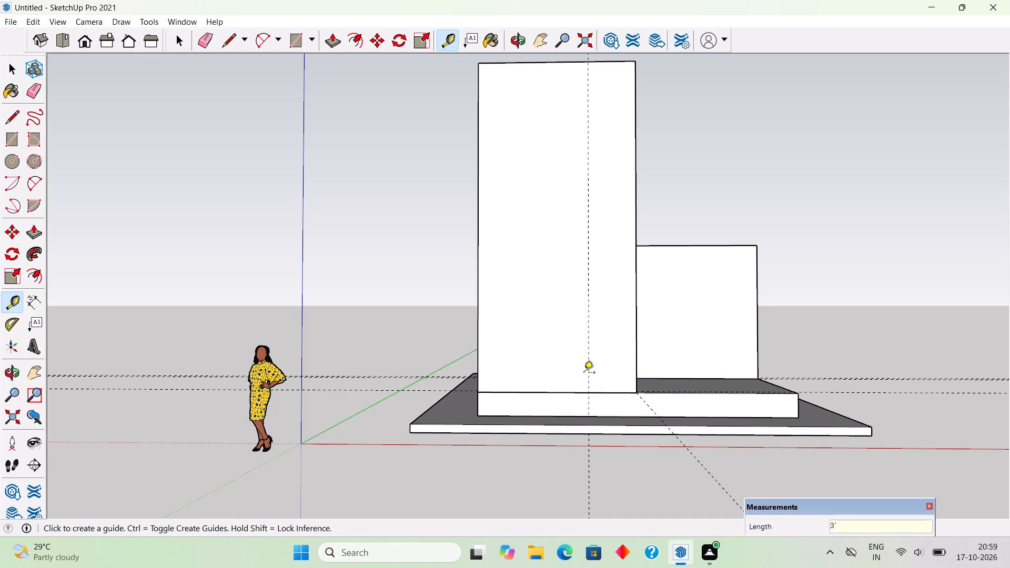
Place vertical guides on the tall wall's front face: 2' in from its right edge, another 5' further left, and a third 2' beyond.
click(638, 365)
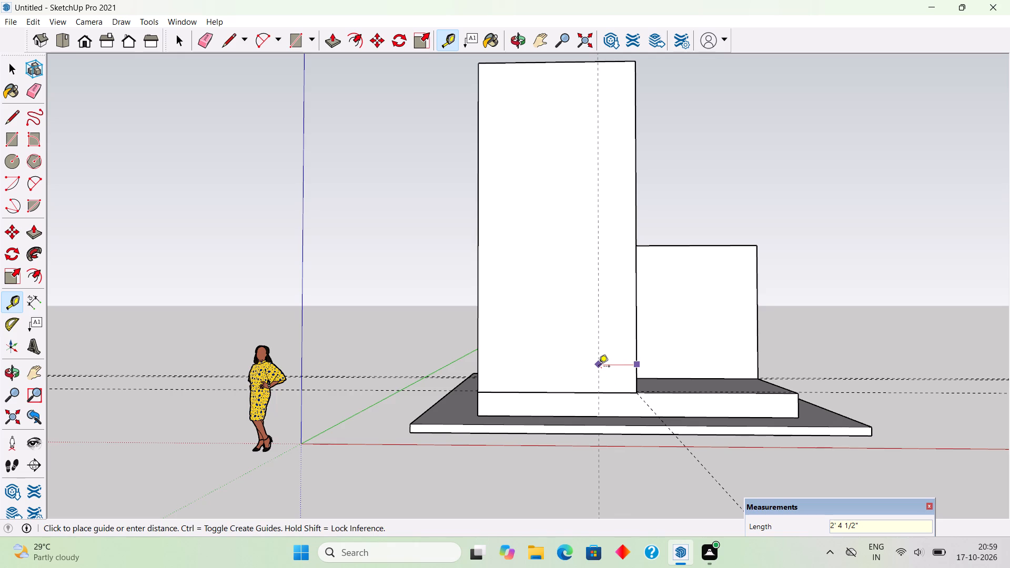
key(2)
key(apostrophe)
key(Return)
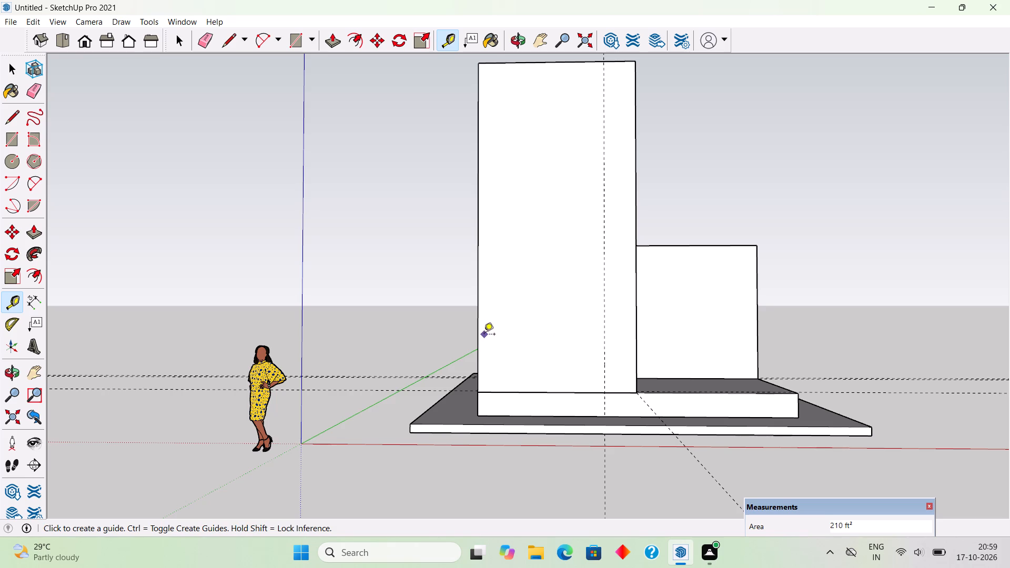
click(605, 318)
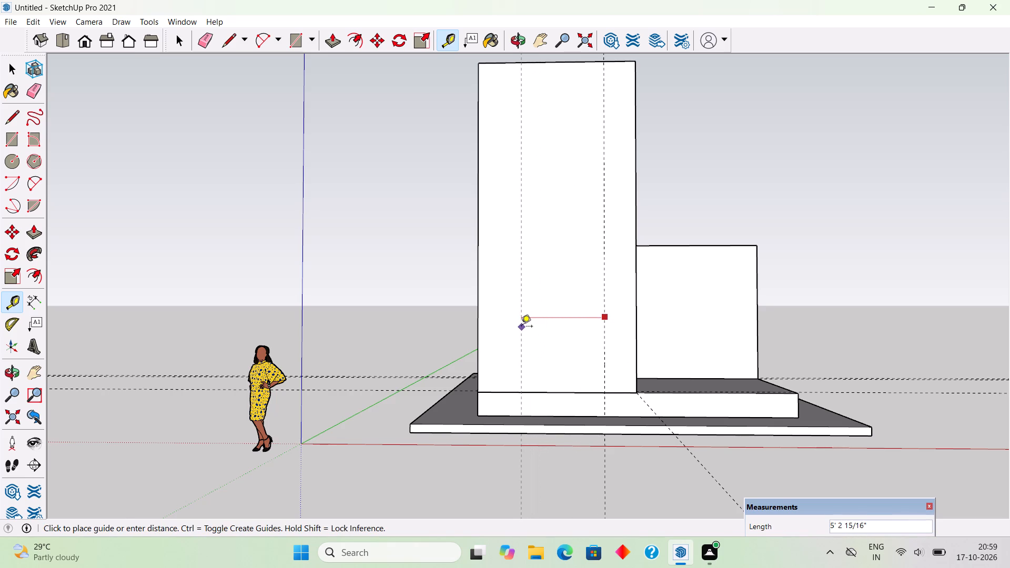
text(5')
key(Return)
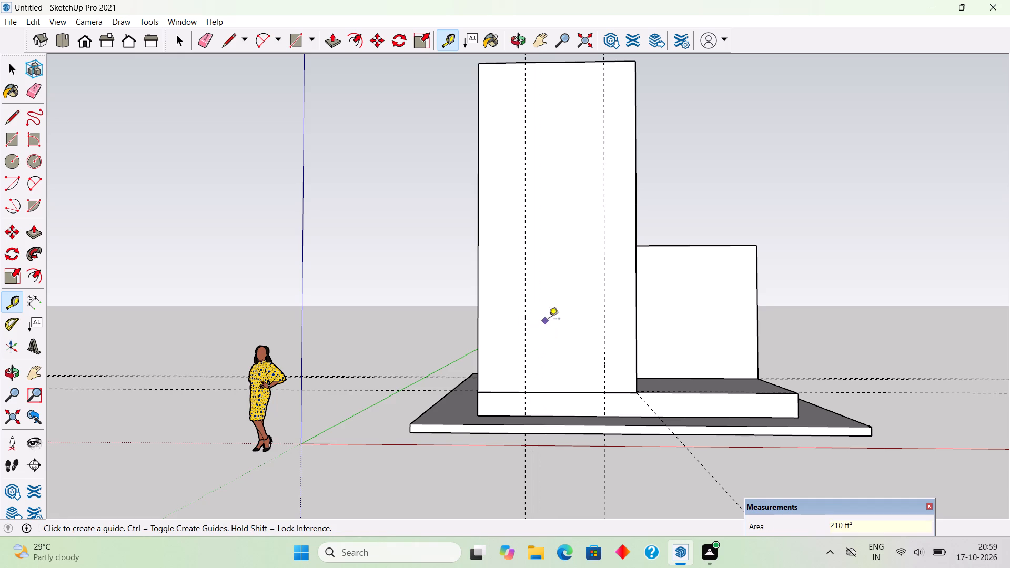
click(524, 329)
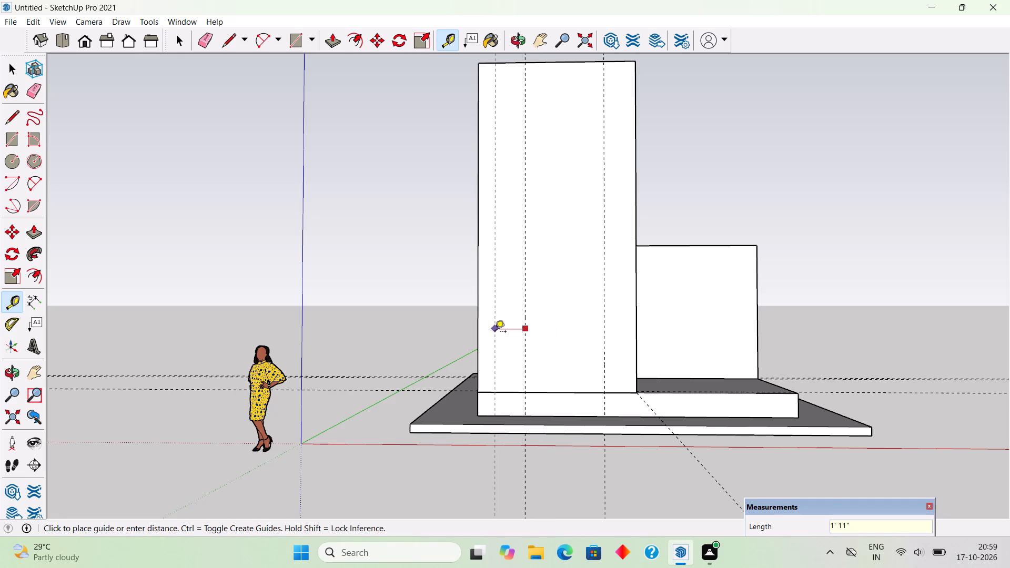
text(2')
key(Return)
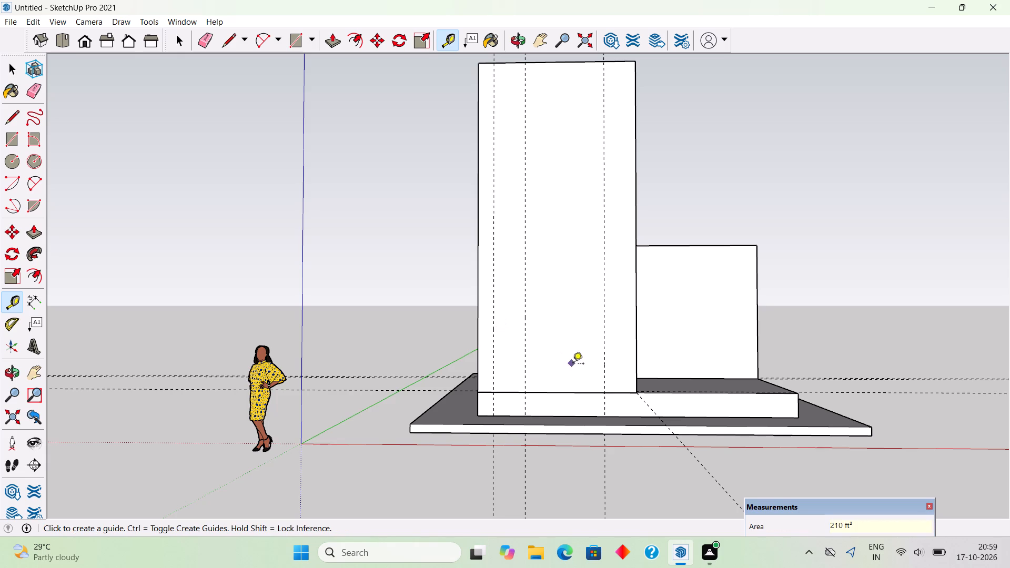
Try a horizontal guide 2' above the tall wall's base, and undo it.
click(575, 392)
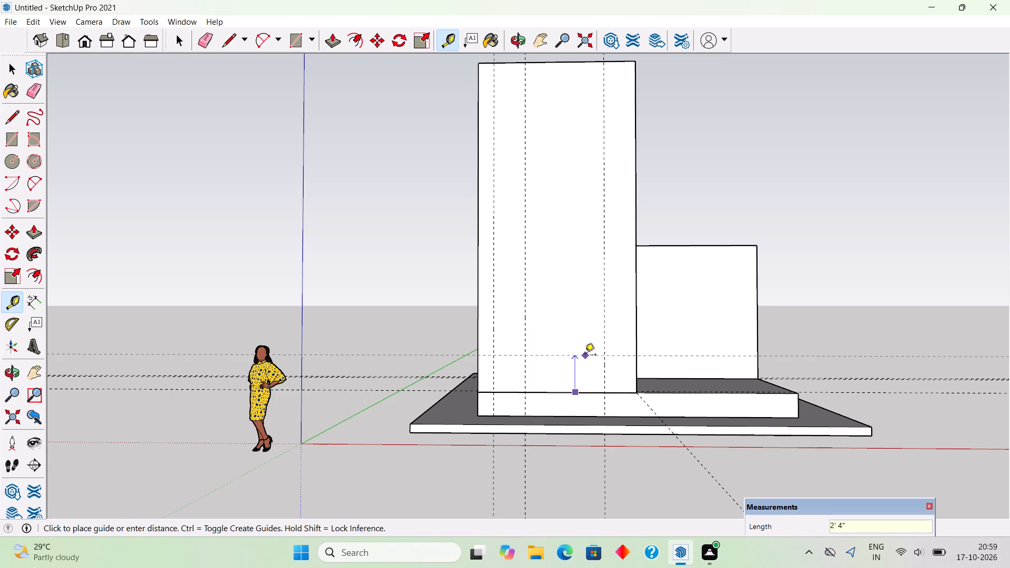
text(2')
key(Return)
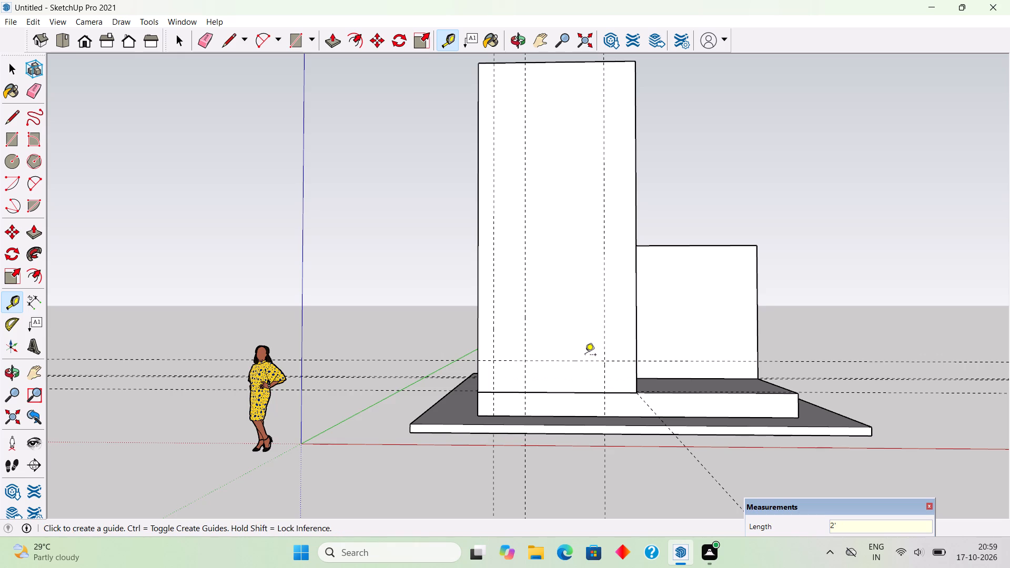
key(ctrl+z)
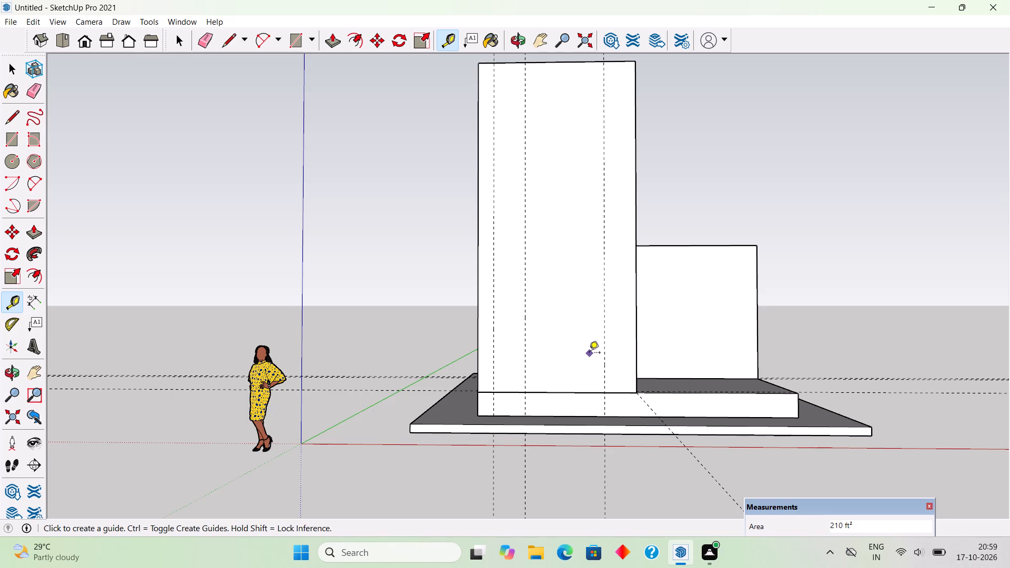
Place horizontal guides on the tall wall's front face: 1.5' above its base, 5' above that guide, and 10' above the base.
click(573, 392)
text(1.5')
key(Return)
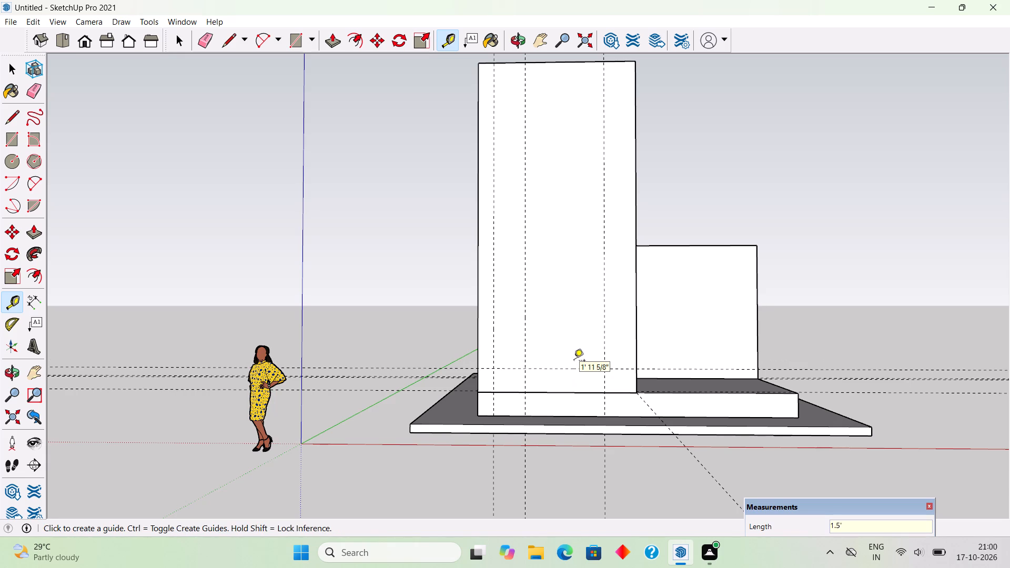
click(575, 367)
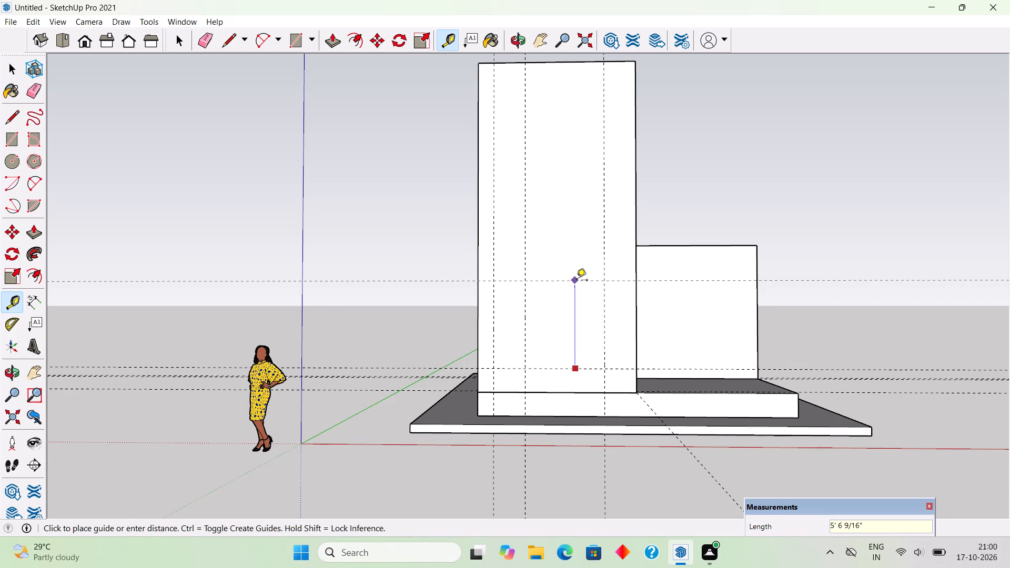
text(5')
key(Return)
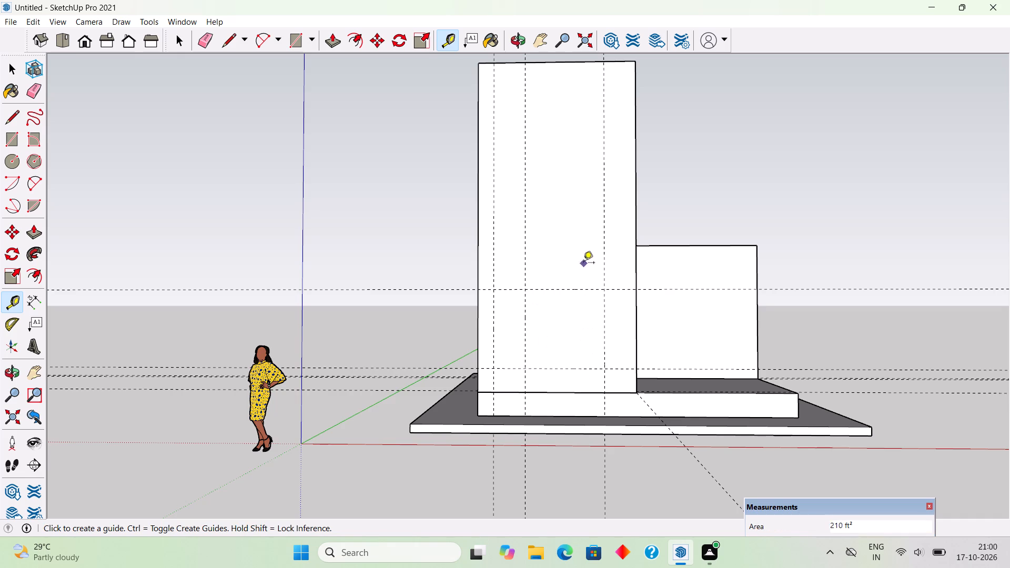
click(574, 389)
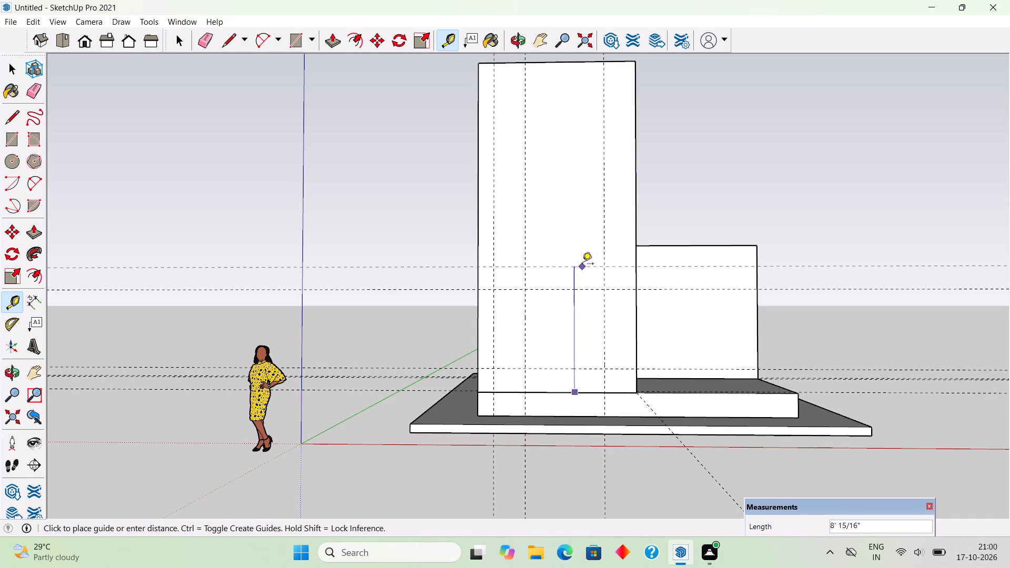
text(10')
key(Return)
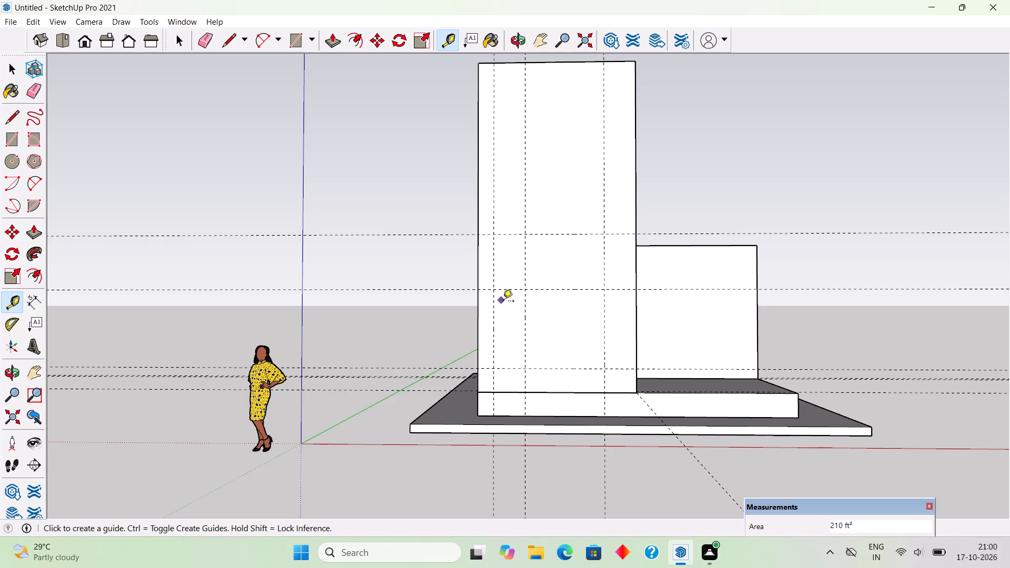
Add guides on the tall wall's front face: a vertical one 1' right of the leftmost guide, a horizontal one 2' below the highest guide.
click(492, 332)
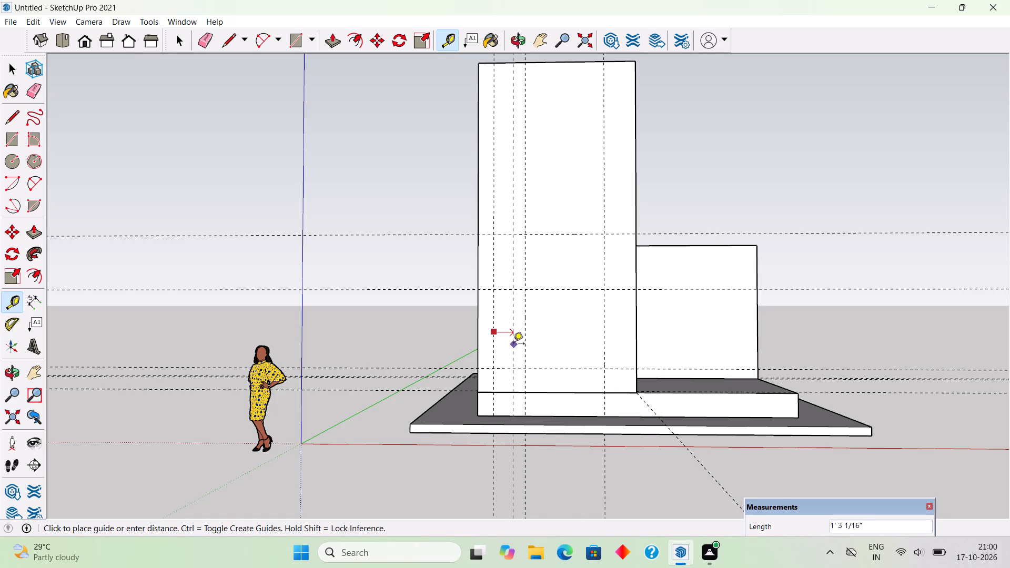
text(1')
key(Return)
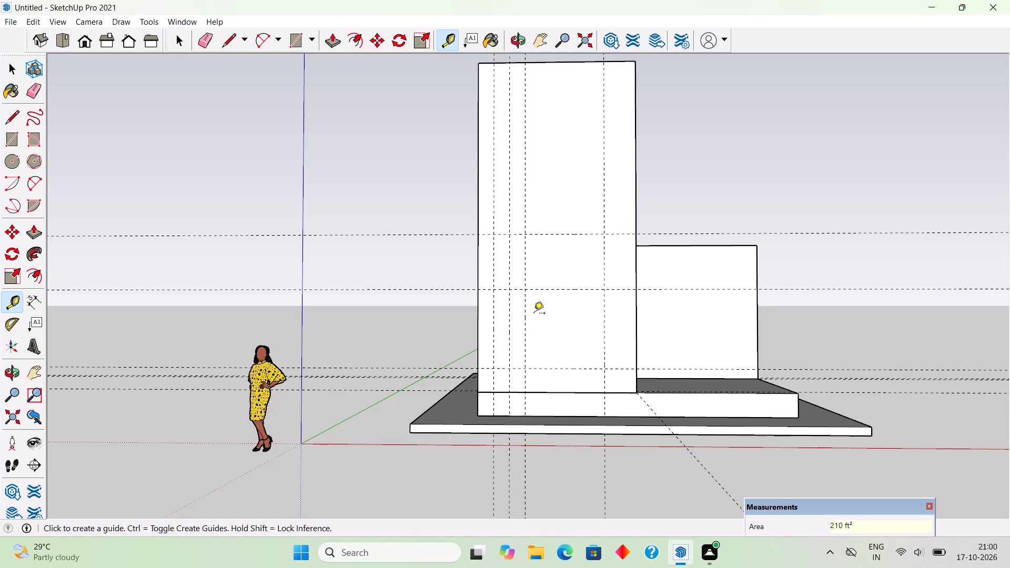
click(561, 234)
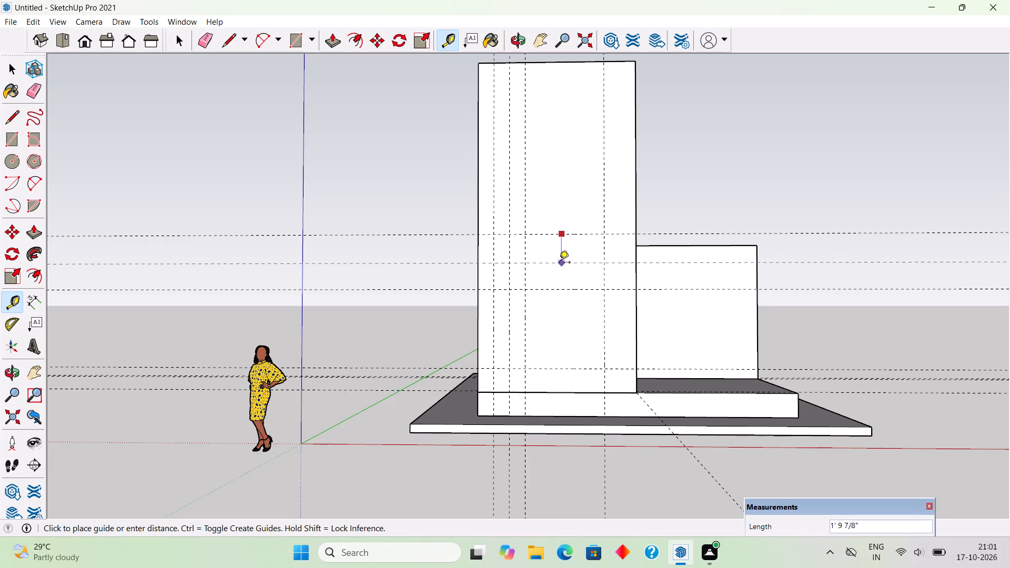
text(2')
key(Return)
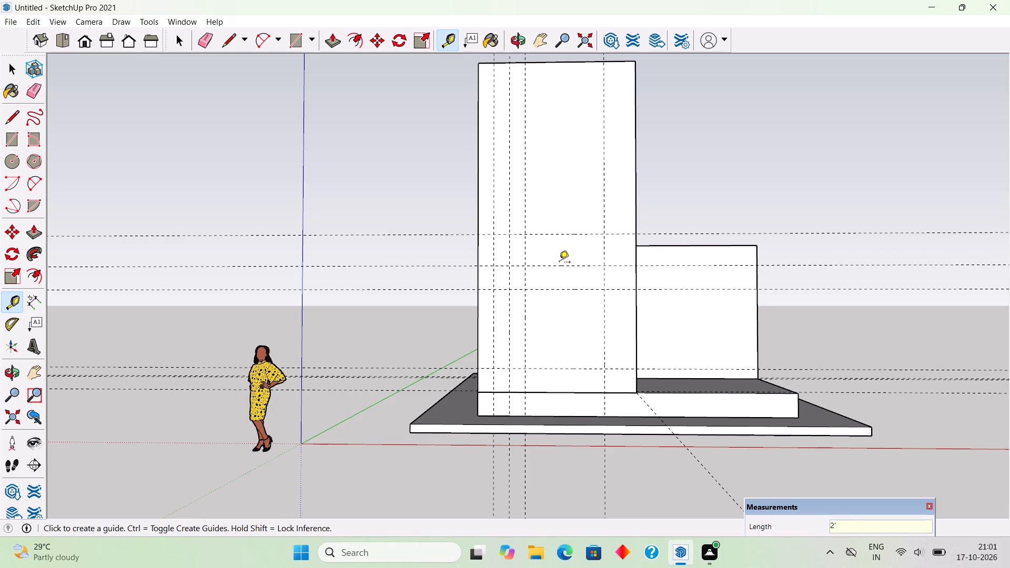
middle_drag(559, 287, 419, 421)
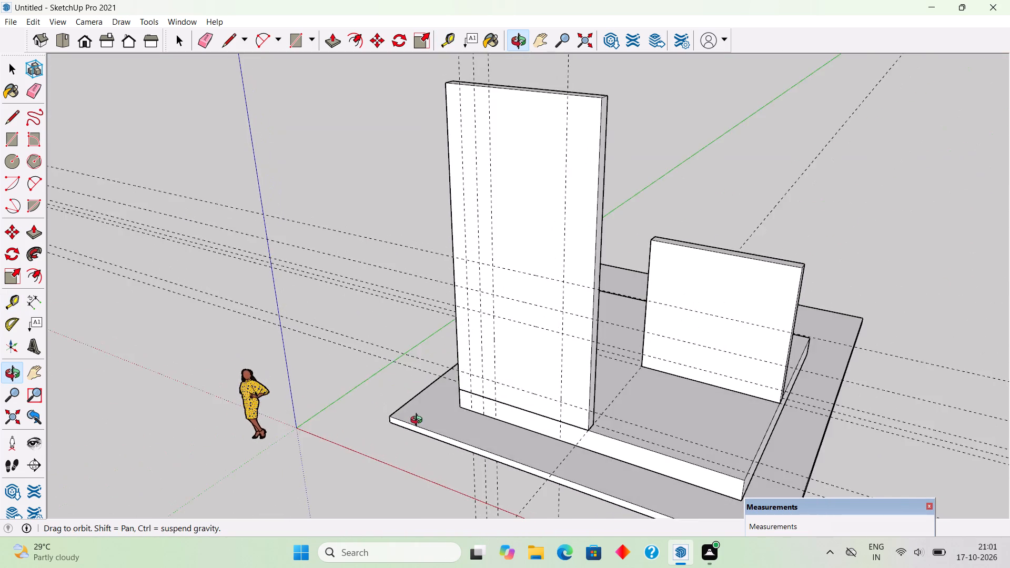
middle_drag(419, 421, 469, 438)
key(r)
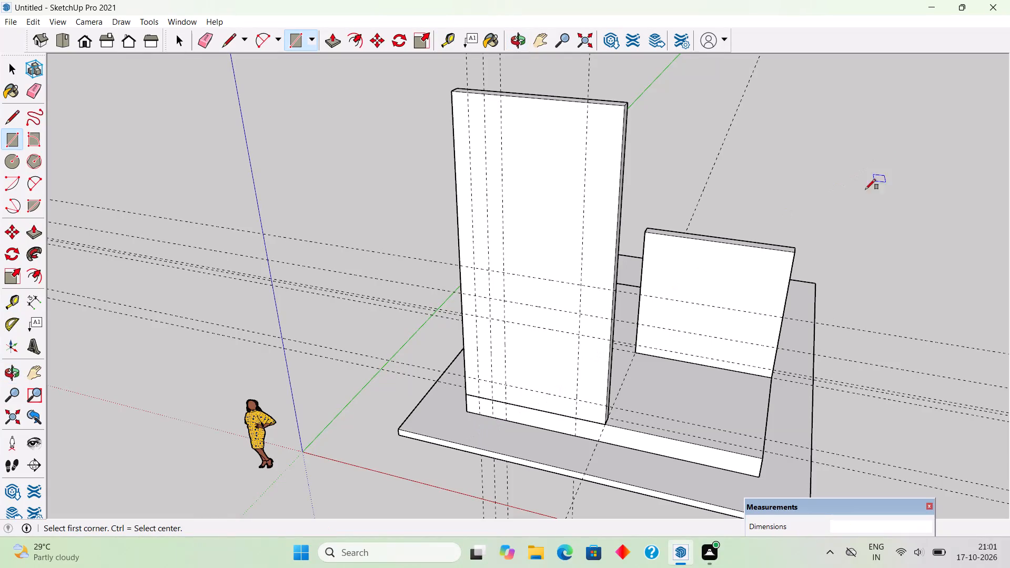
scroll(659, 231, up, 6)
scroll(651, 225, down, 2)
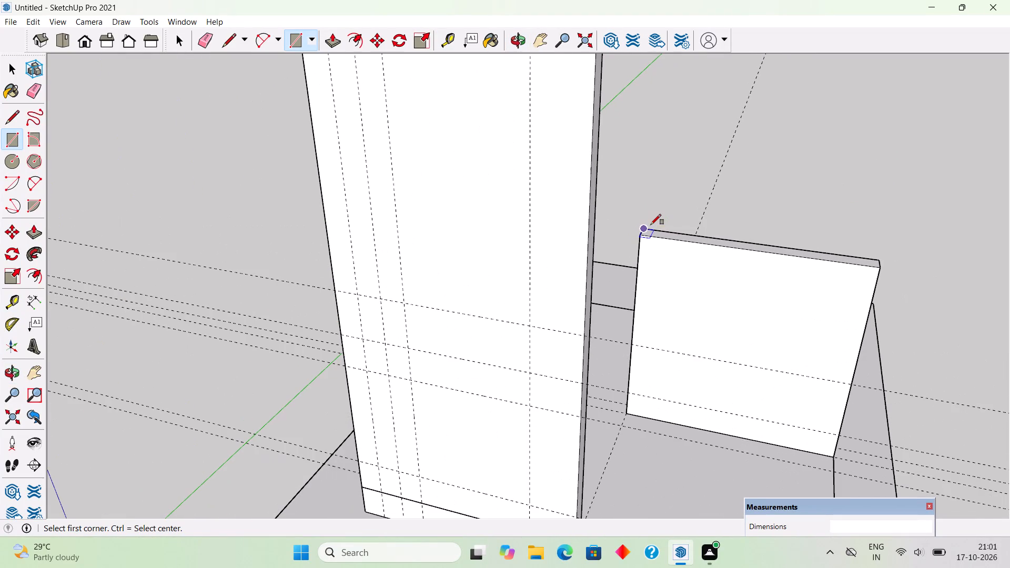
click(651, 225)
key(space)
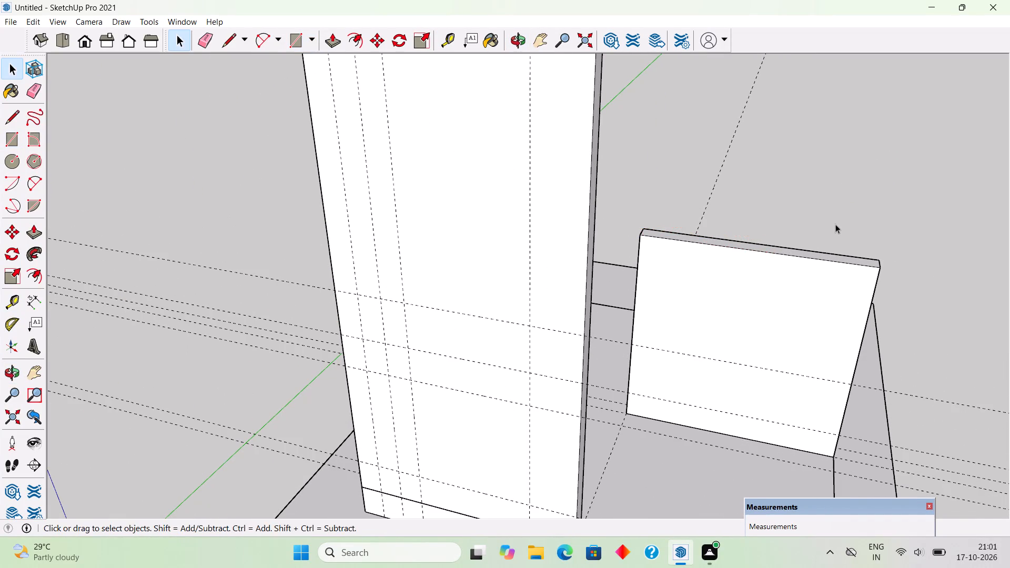
Place a guide on the plinth's top face, 9" inside its rear edge and parallel to it.
middle_drag(793, 232, 628, 261)
scroll(628, 261, down, 3)
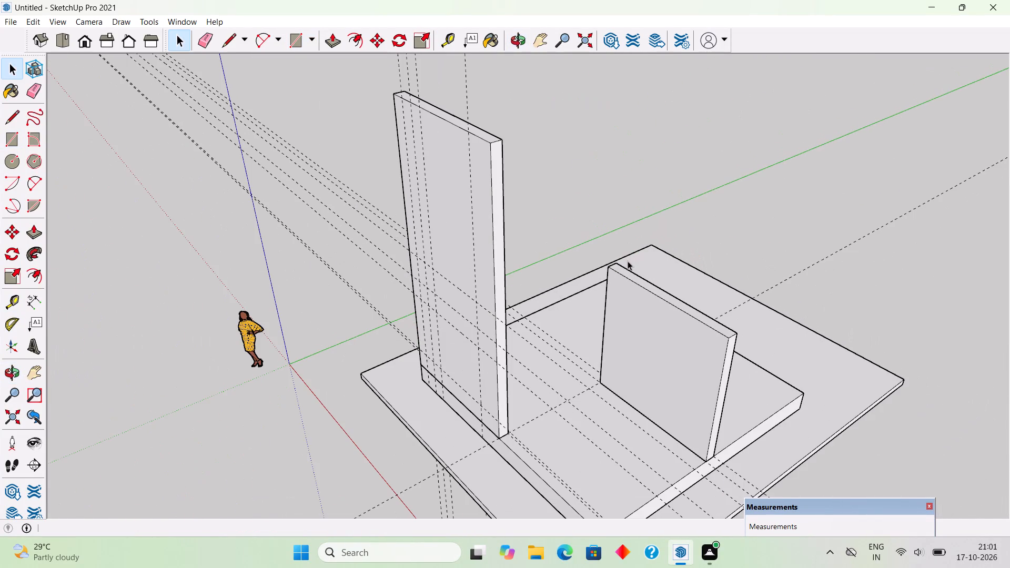
middle_drag(488, 288, 398, 288)
scroll(399, 288, down, 4)
middle_drag(739, 317, 734, 317)
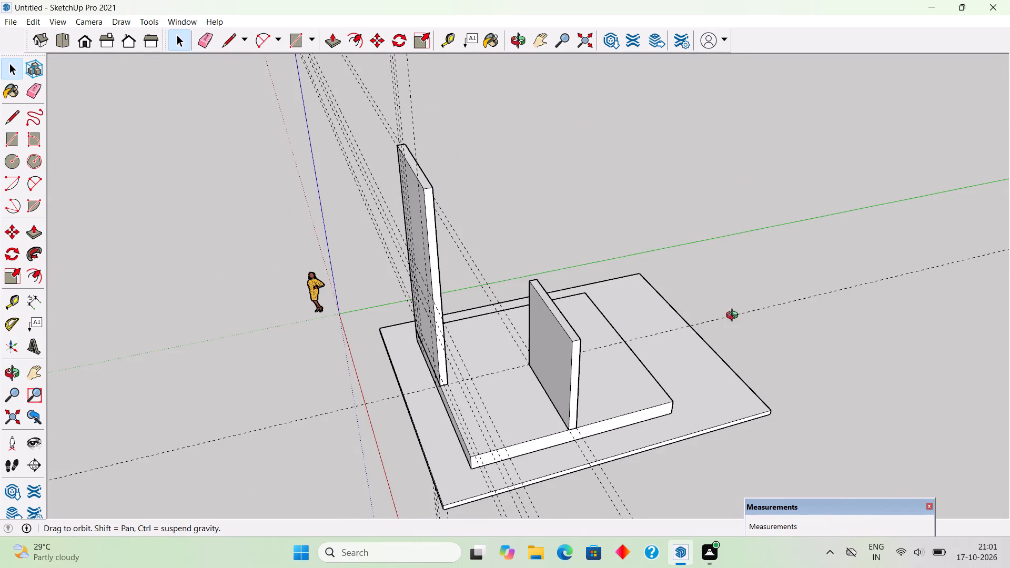
middle_drag(734, 317, 680, 329)
key(r)
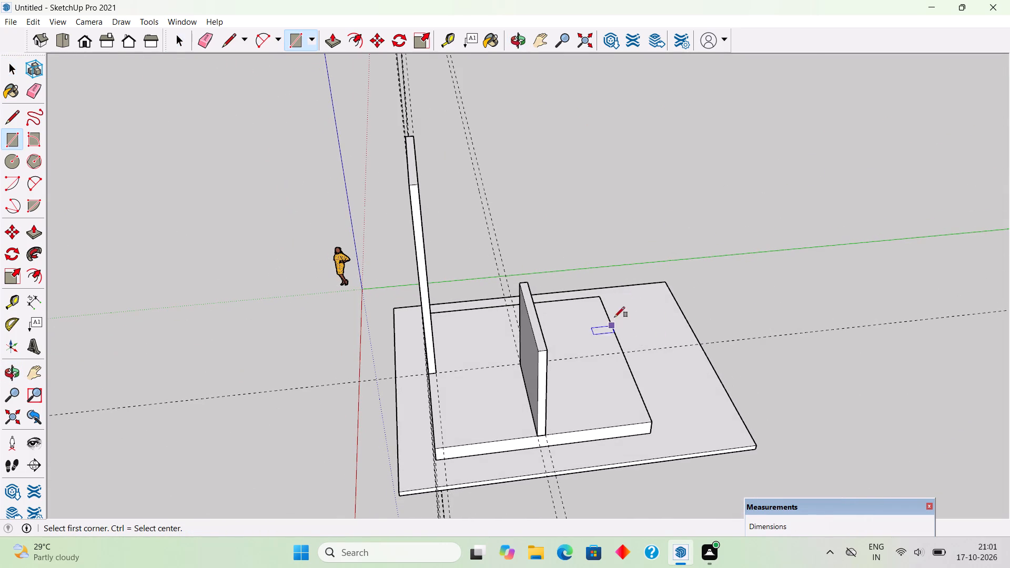
key(t)
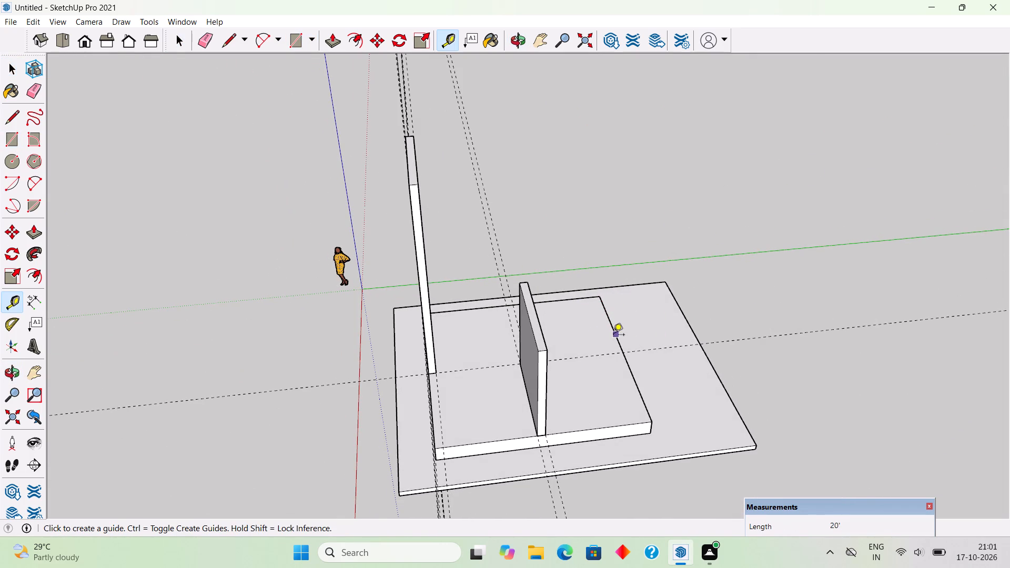
click(613, 336)
text(9")
key(Return)
Draw a 20' by 9" rectangle along the plinth's rear edge and pull it up 10', level with the low wall's top.
key(r)
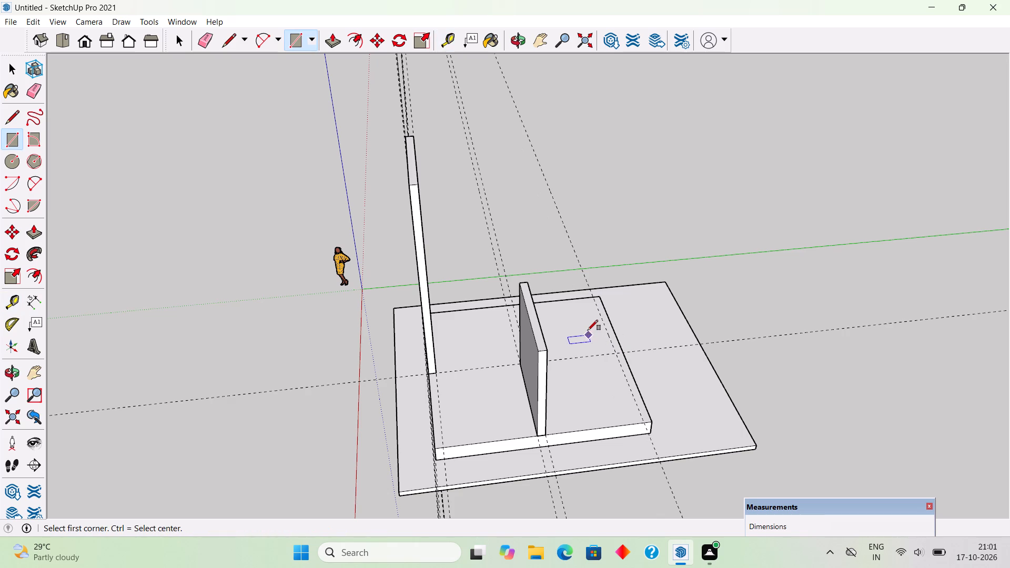
scroll(595, 301, up, 9)
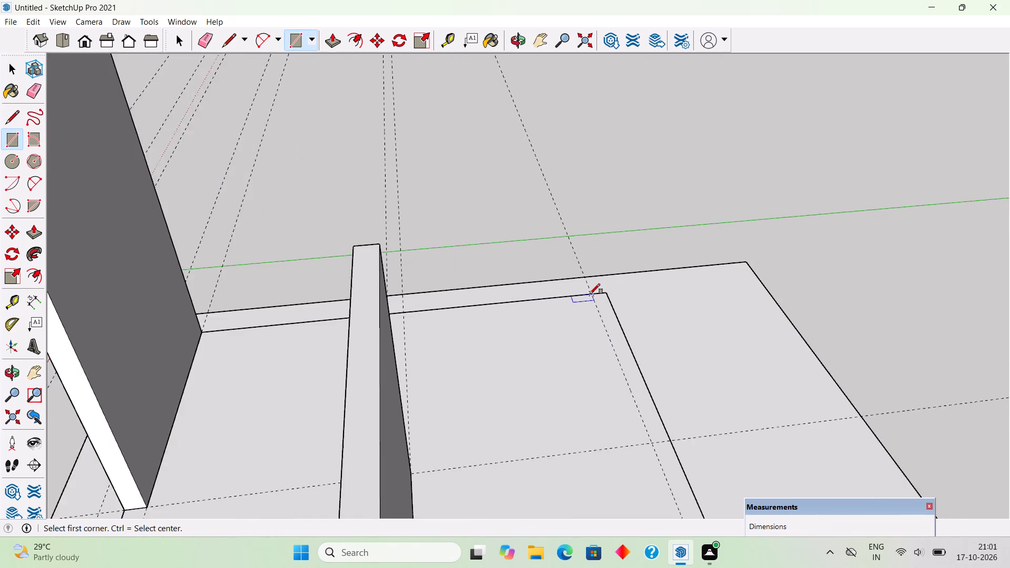
click(590, 294)
scroll(602, 309, down, 4)
scroll(663, 422, down, 5)
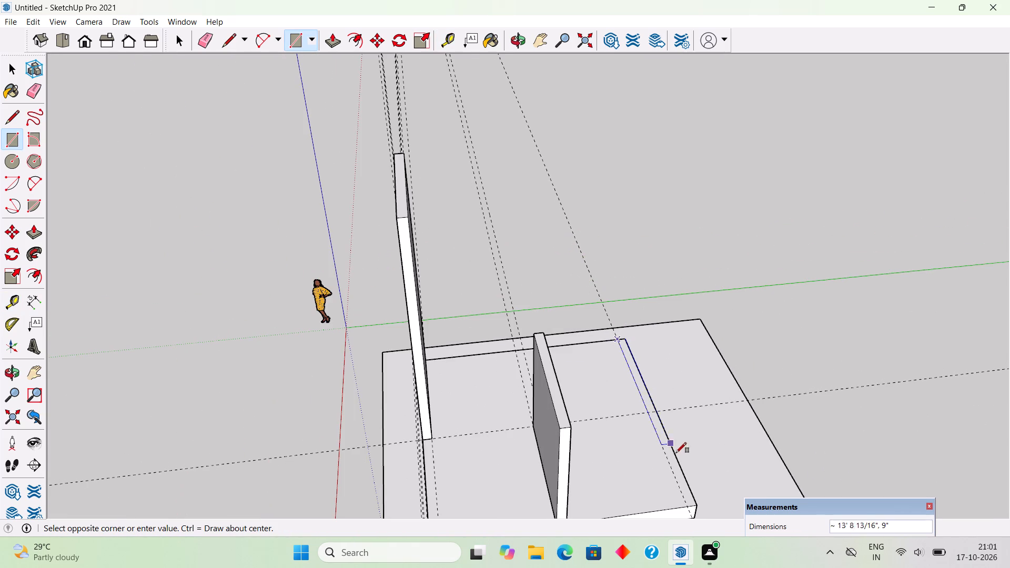
click(695, 505)
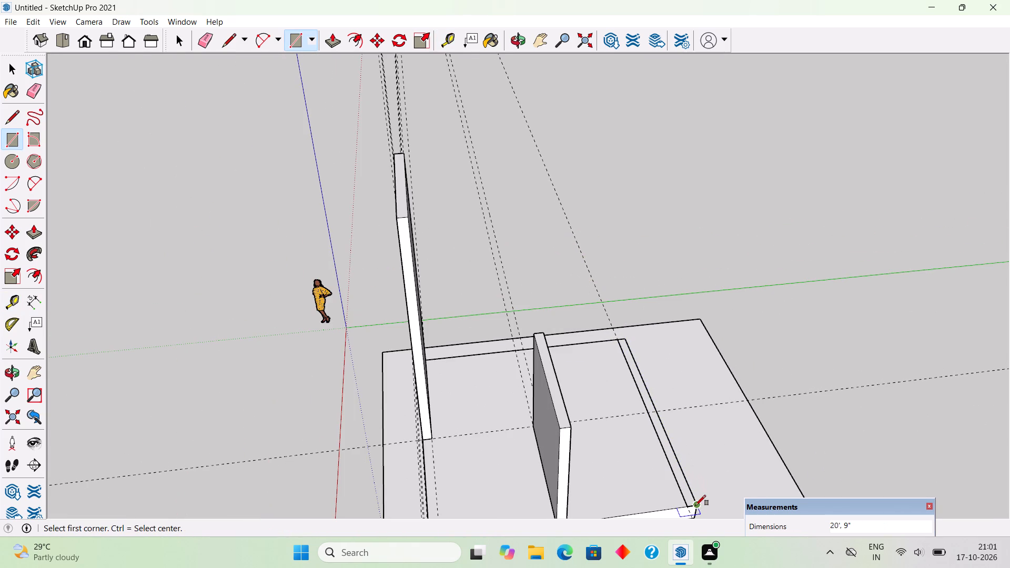
key(p)
click(693, 496)
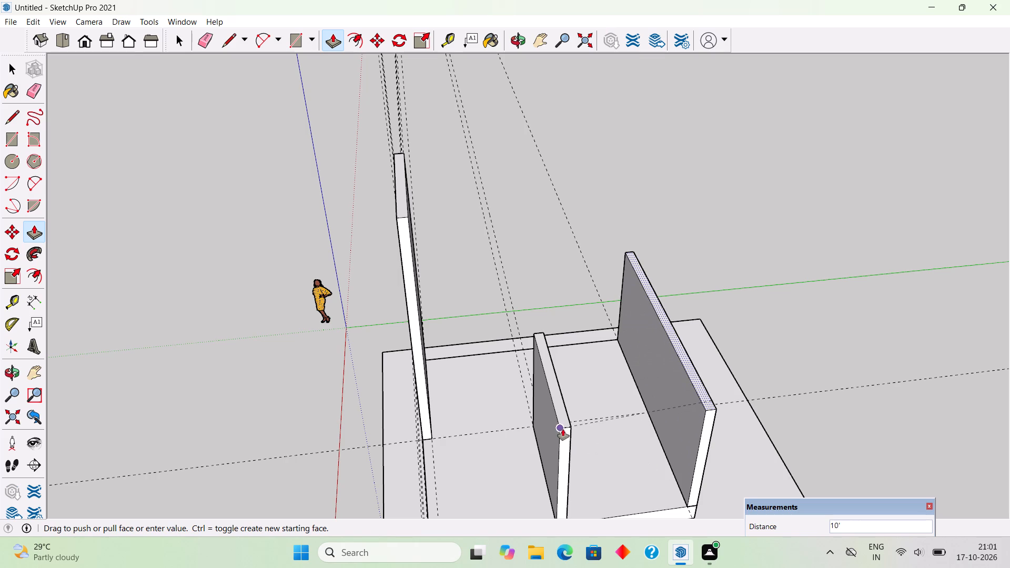
click(563, 429)
Make the new rear wall a group.
key(space)
triple_click(692, 434)
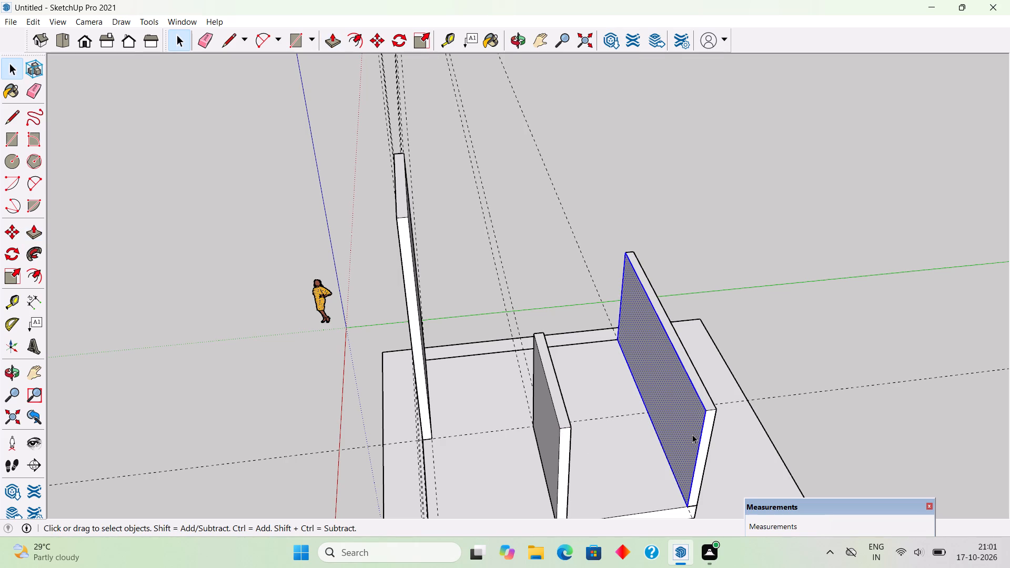
right_click(692, 434)
click(718, 347)
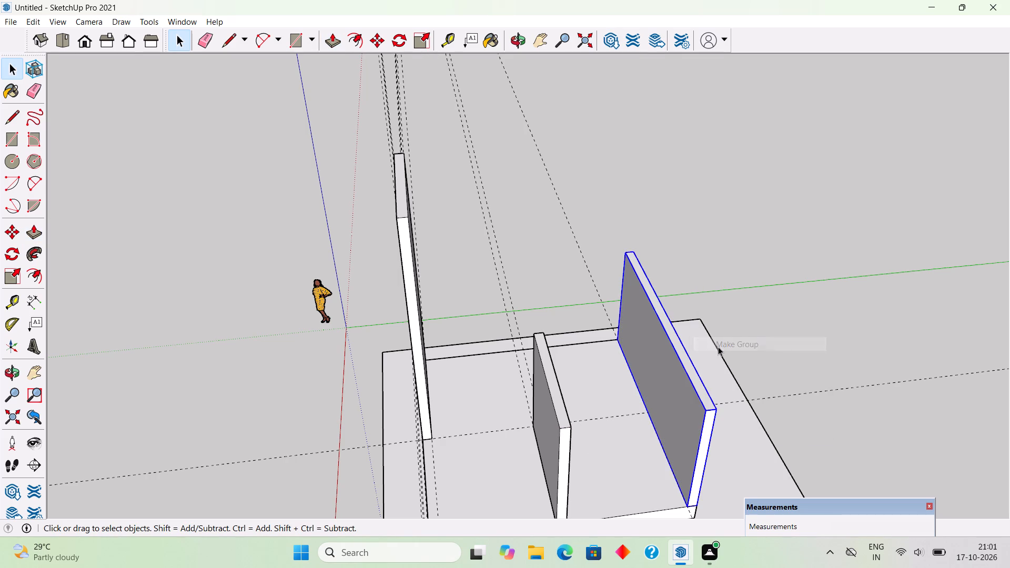
click(730, 299)
Place a guide on the plinth's top face, 9" inside the left side edge that joins the rear and tall walls.
scroll(595, 446, down, 1)
middle_drag(595, 446, 690, 528)
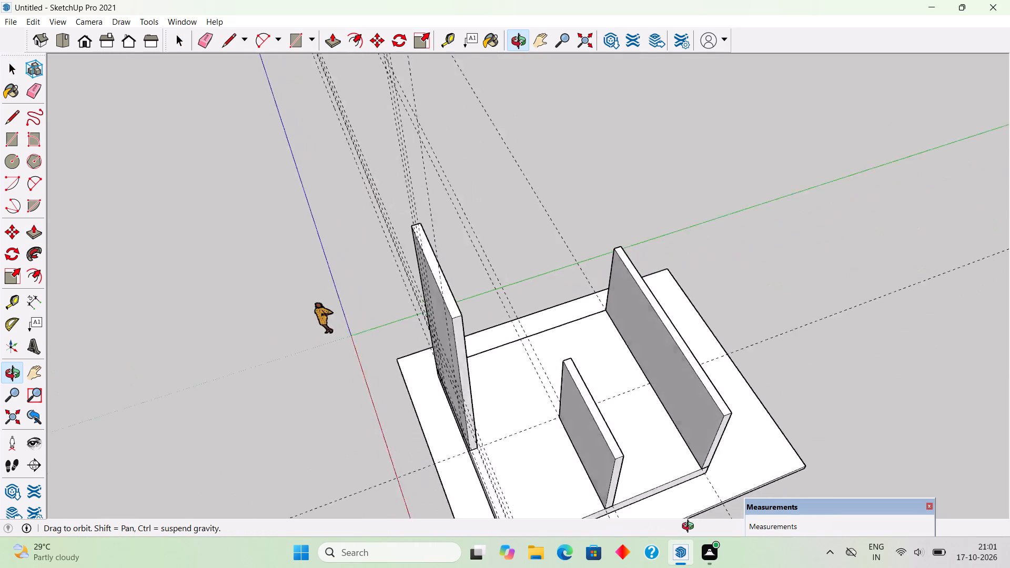
middle_drag(690, 528, 703, 495)
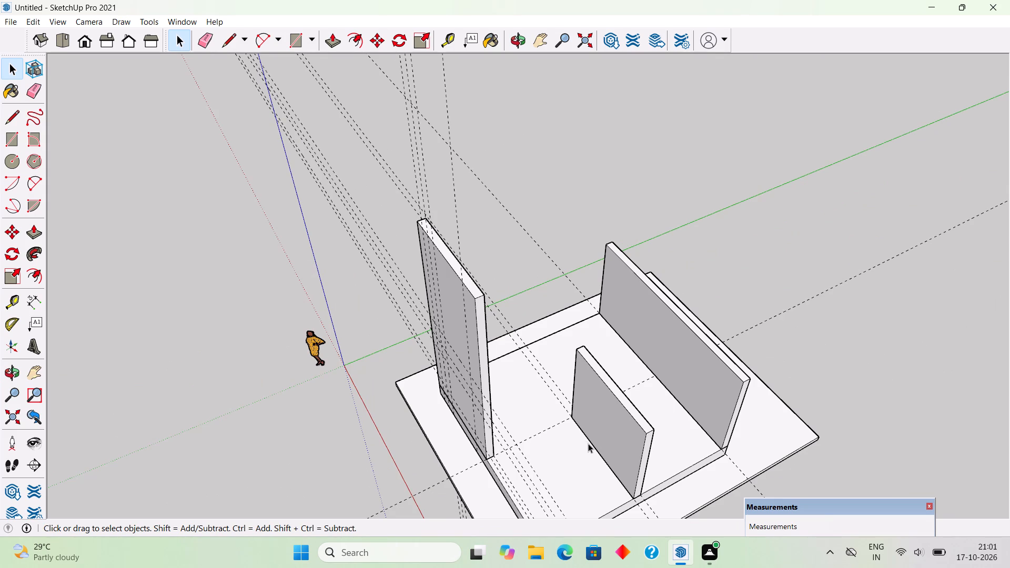
middle_drag(540, 437, 728, 439)
middle_drag(605, 426, 780, 426)
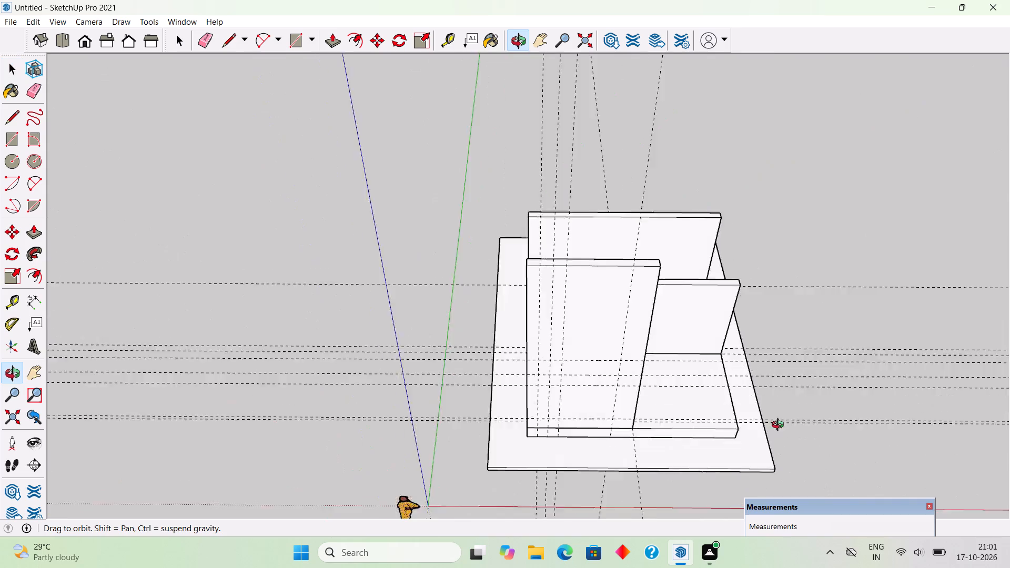
middle_drag(780, 426, 1009, 415)
scroll(579, 326, up, 4)
middle_drag(571, 344, 555, 401)
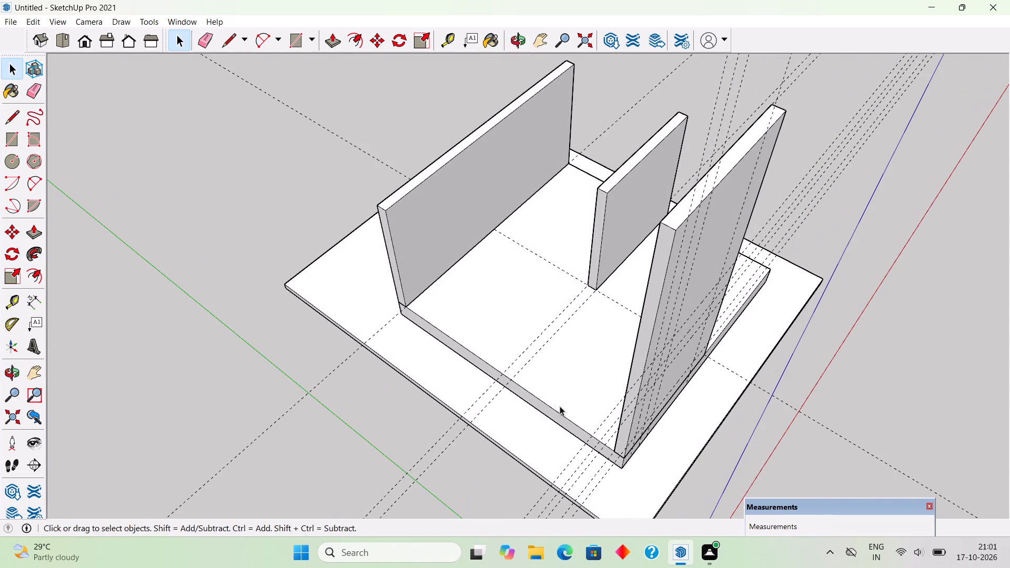
key(t)
click(564, 413)
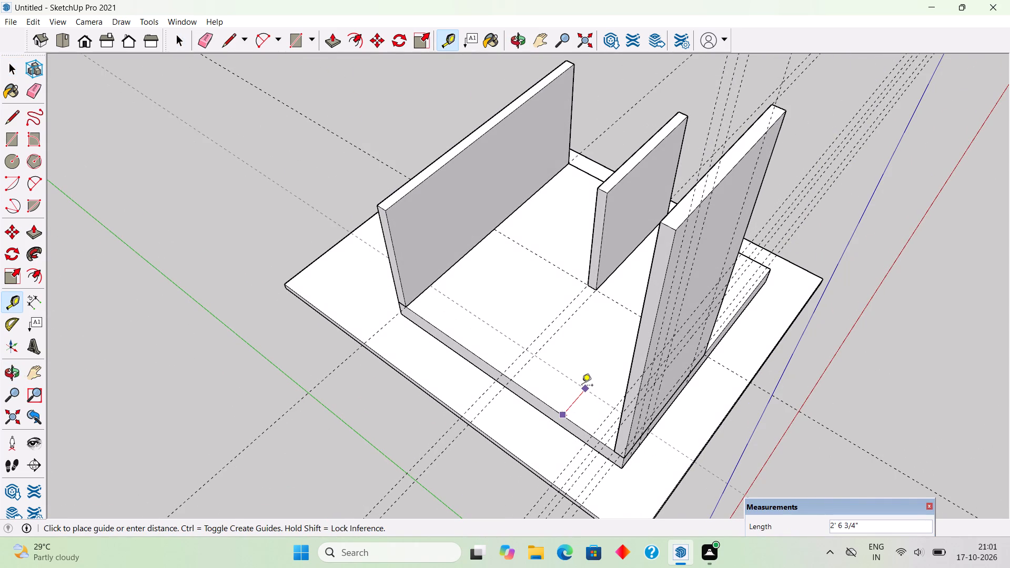
text(9")
key(Return)
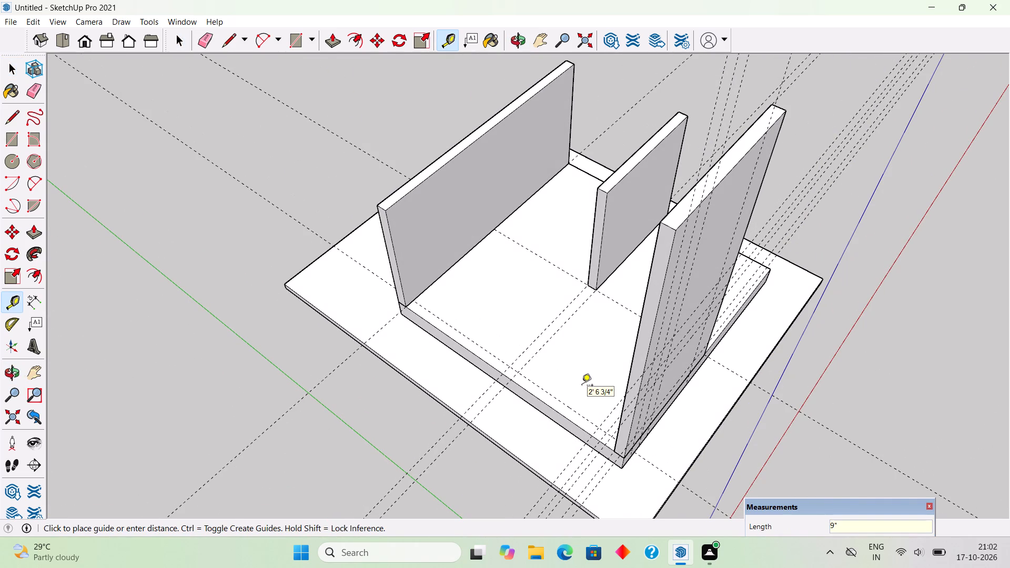
Draw a 9" wide rectangle along the plinth's left side between the rear and tall walls, and pull it up 10'.
key(r)
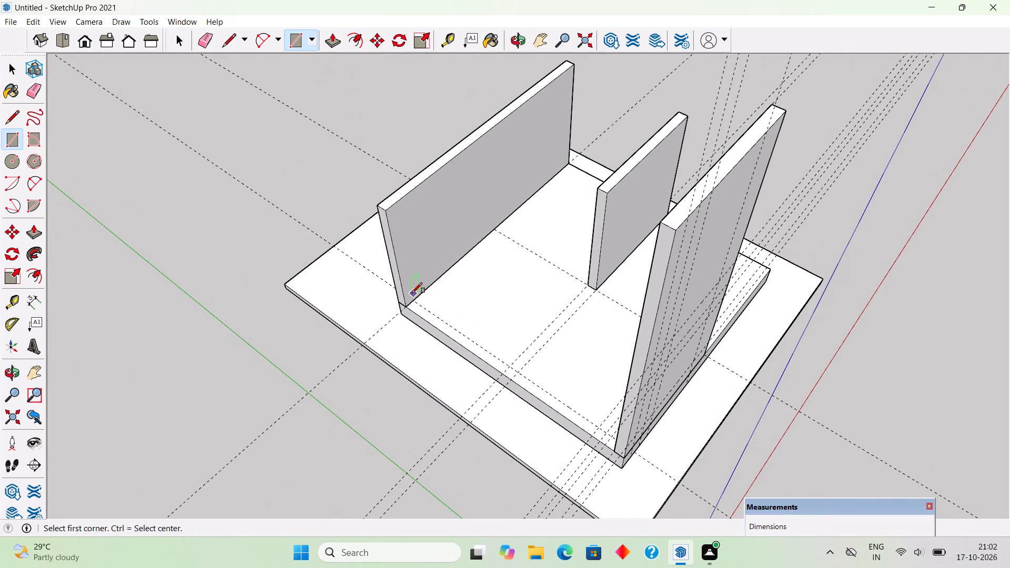
click(415, 301)
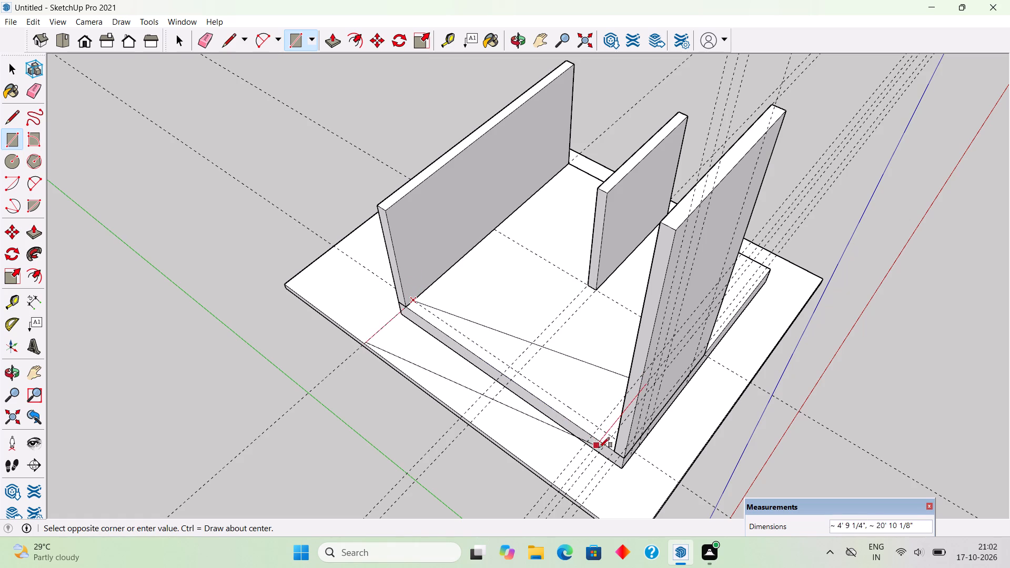
click(616, 456)
key(p)
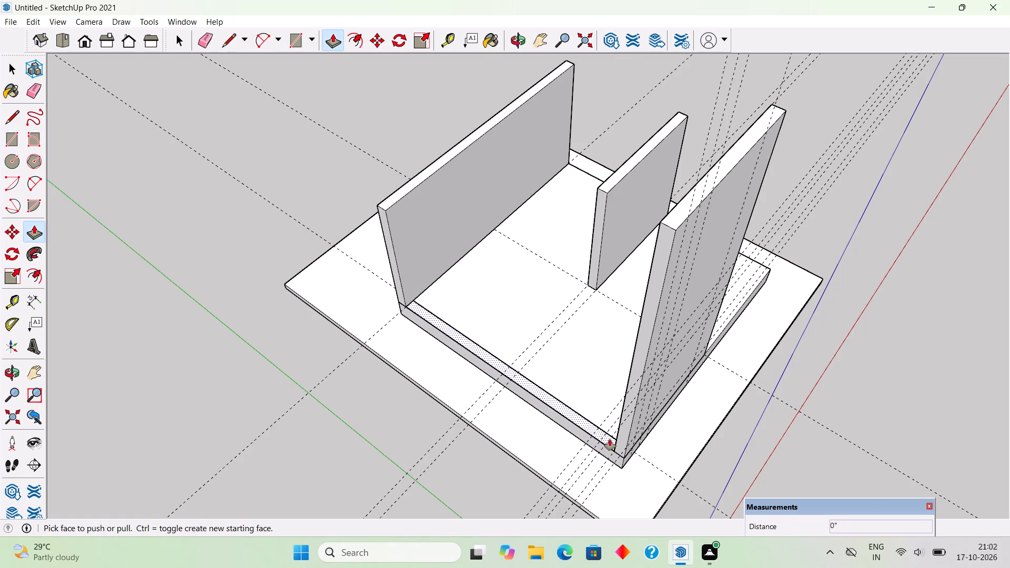
click(610, 439)
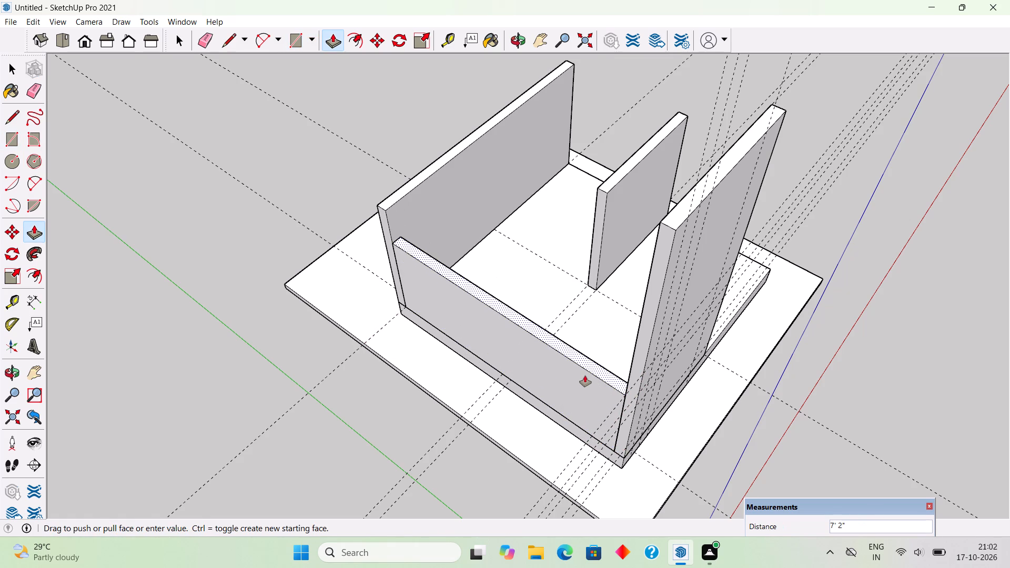
text(10')
key(Return)
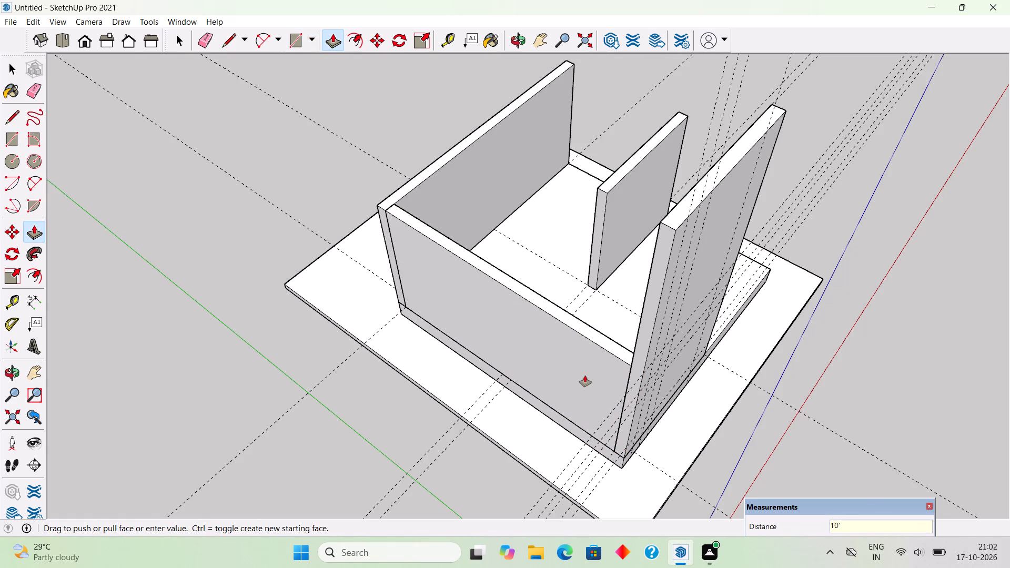
Make the new left side wall a group.
key(space)
triple_click(585, 376)
right_click(585, 376)
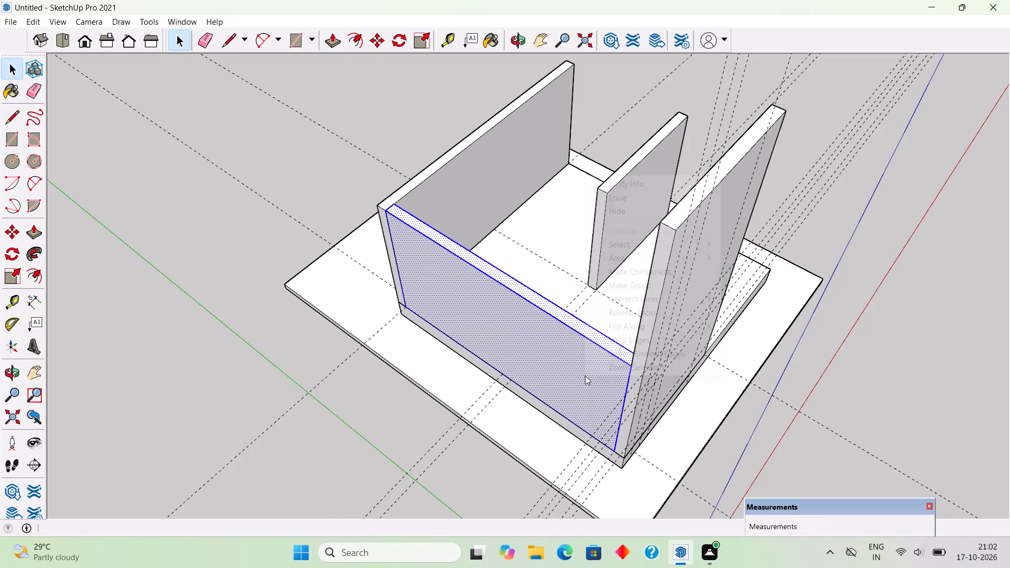
click(623, 289)
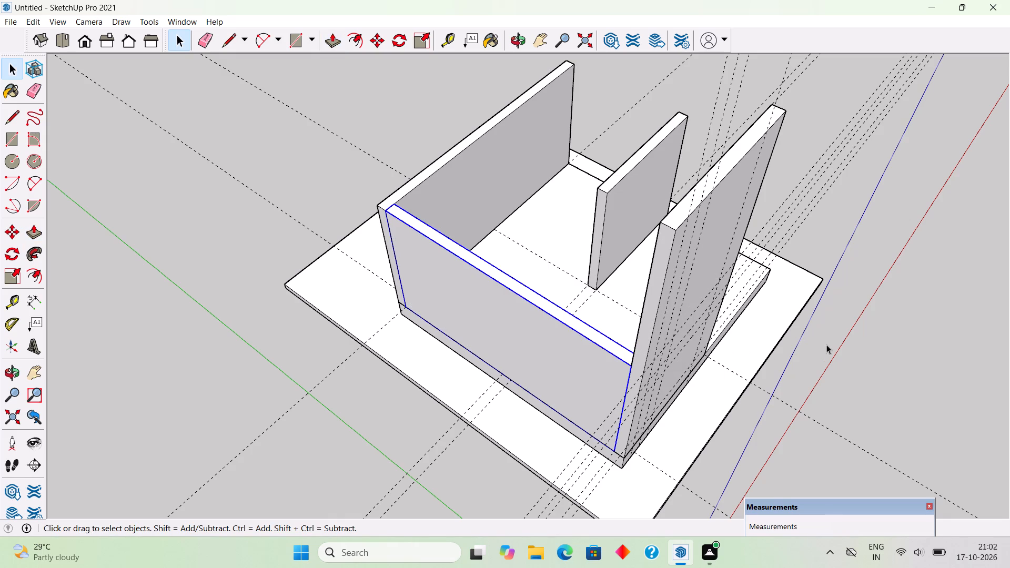
click(826, 344)
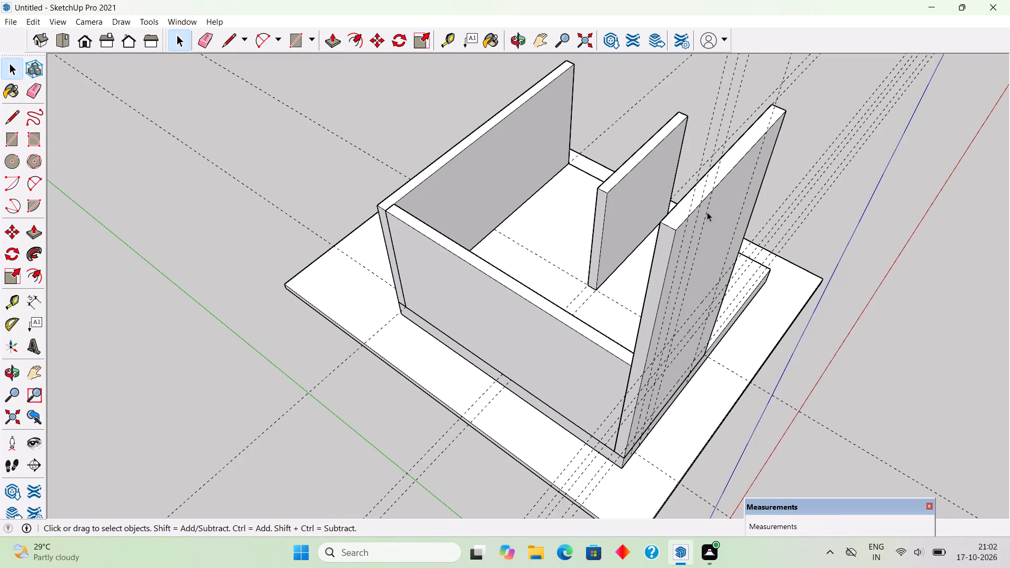
Draw a 20' by 19'3" rectangle across the tops of the 10' walls and pull it up 6" as a roof slab.
key(r)
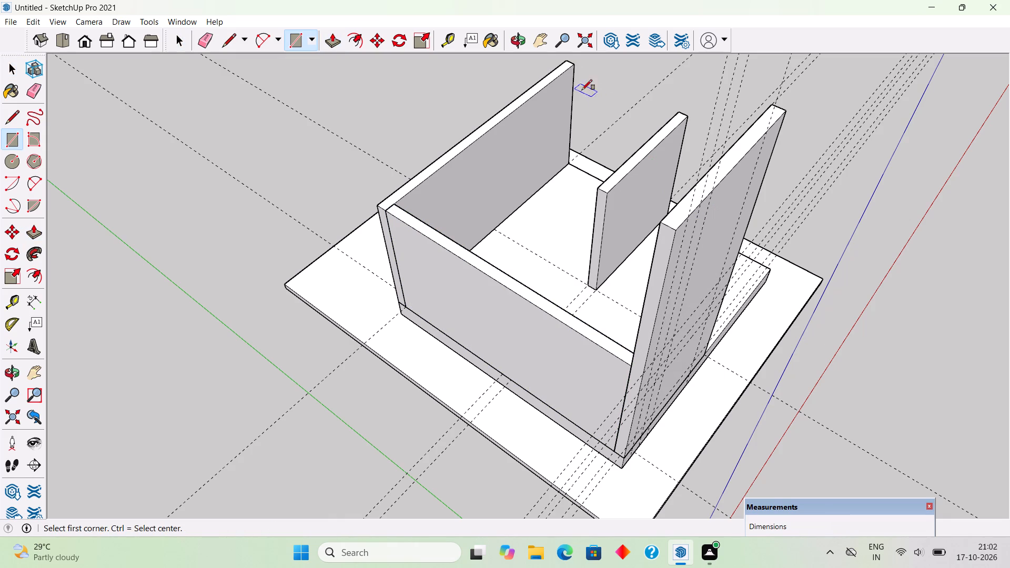
click(563, 58)
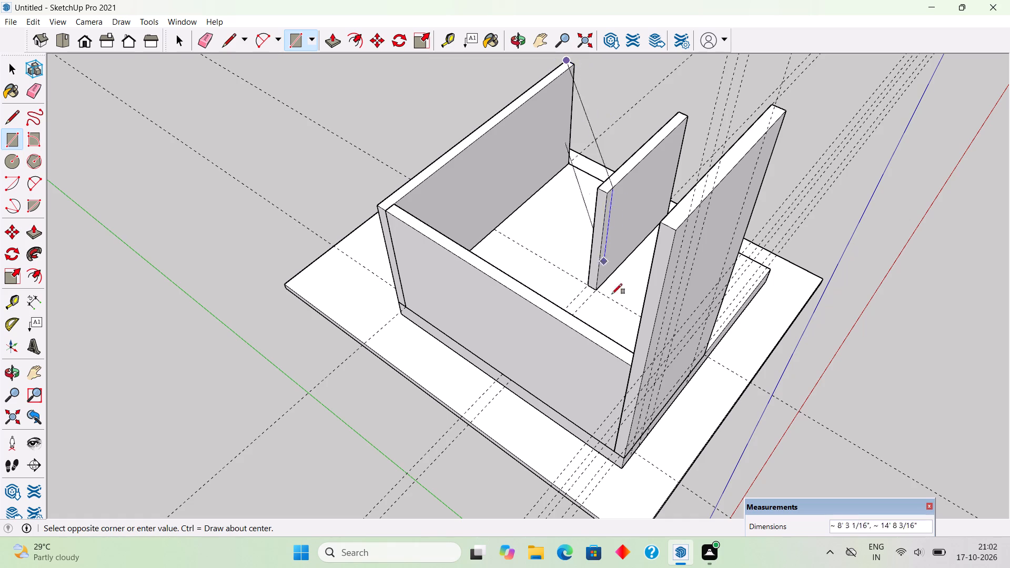
click(629, 364)
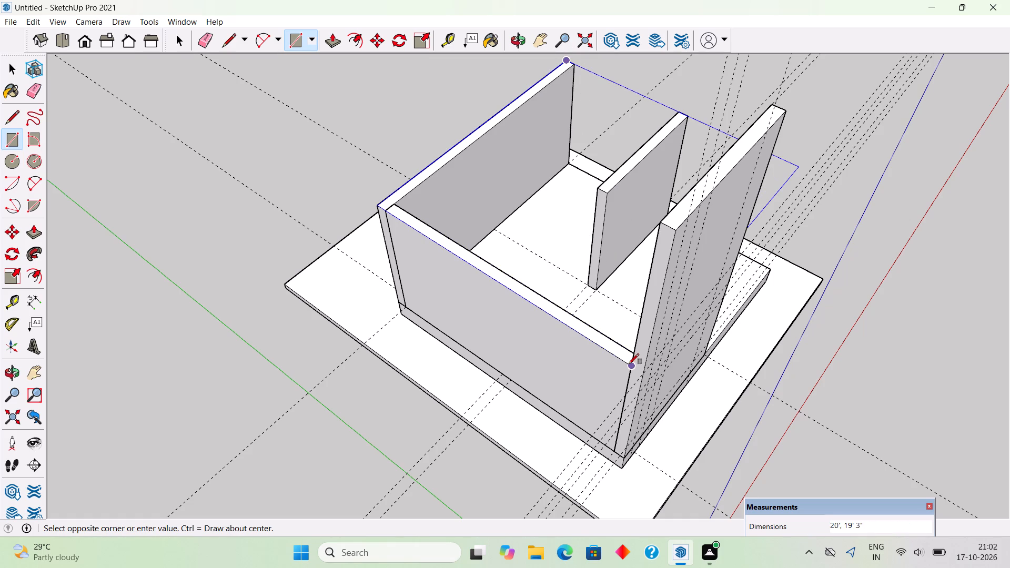
key(p)
click(622, 344)
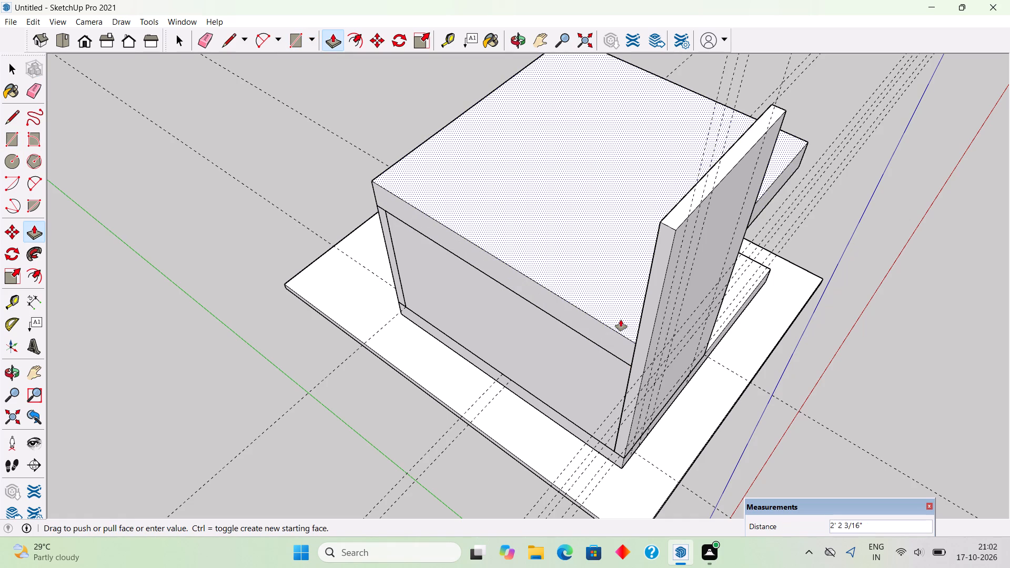
text(6")
key(Return)
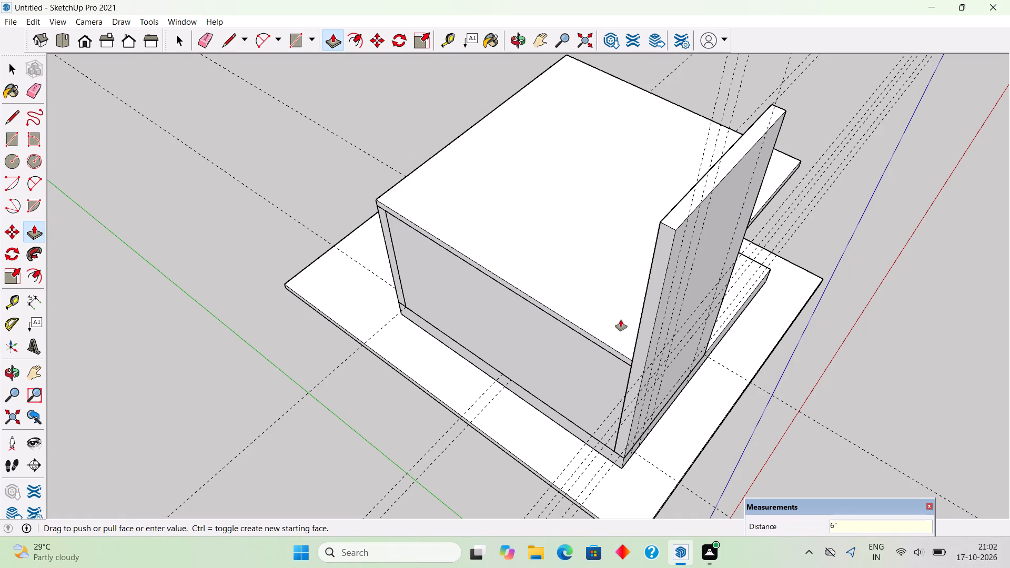
Make the new roof slab a group.
key(space)
triple_click(621, 320)
right_click(621, 320)
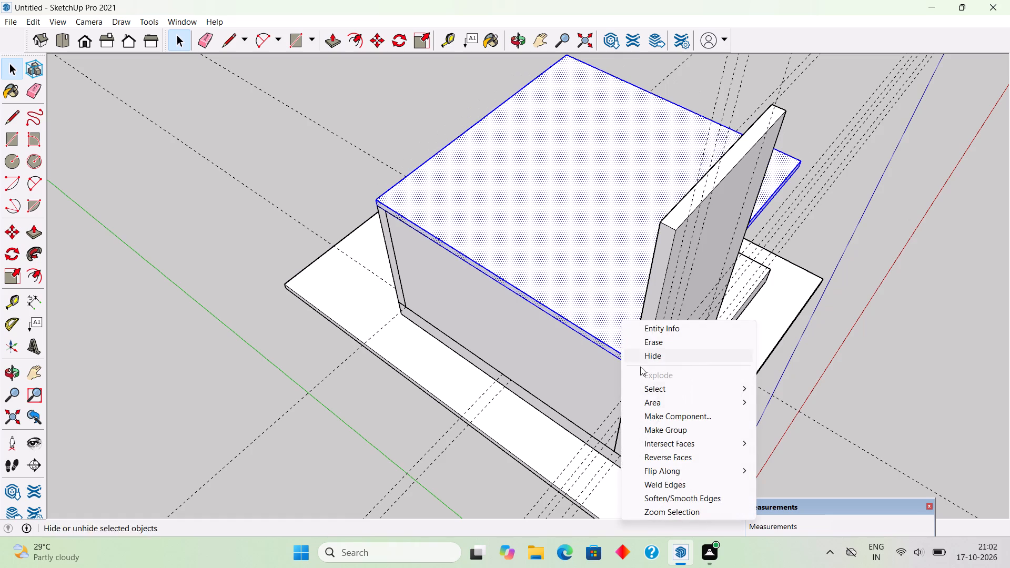
click(665, 430)
click(821, 409)
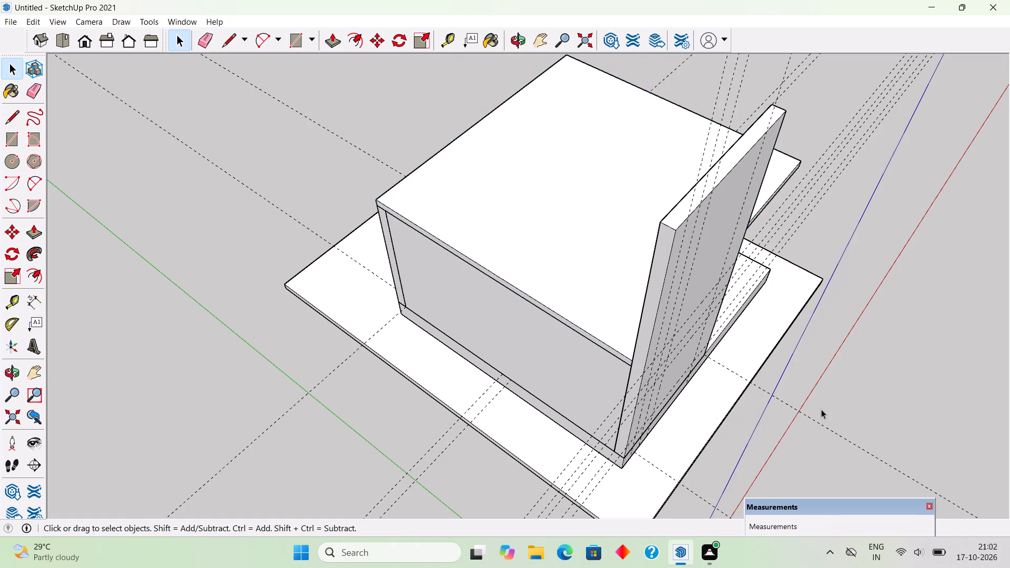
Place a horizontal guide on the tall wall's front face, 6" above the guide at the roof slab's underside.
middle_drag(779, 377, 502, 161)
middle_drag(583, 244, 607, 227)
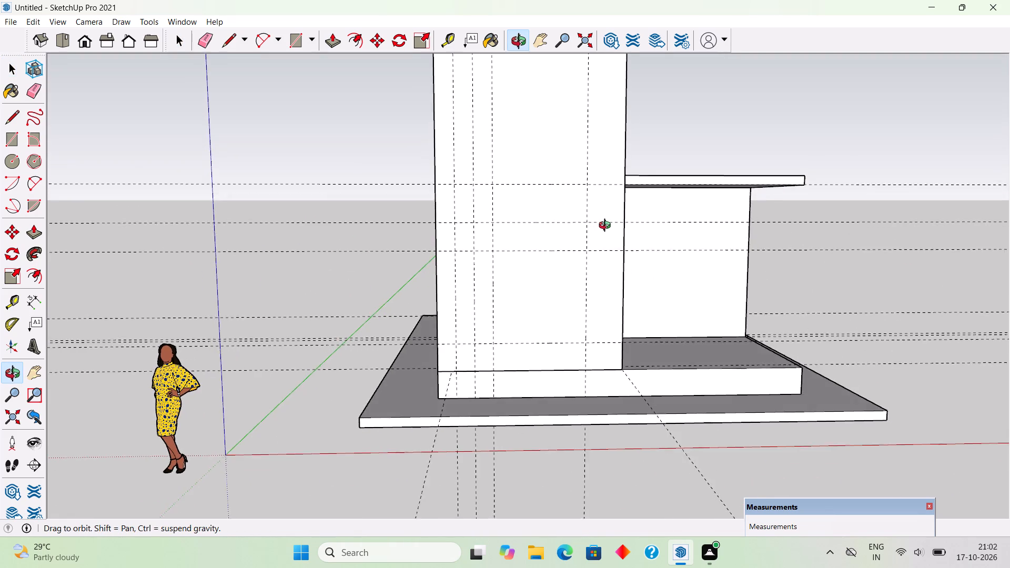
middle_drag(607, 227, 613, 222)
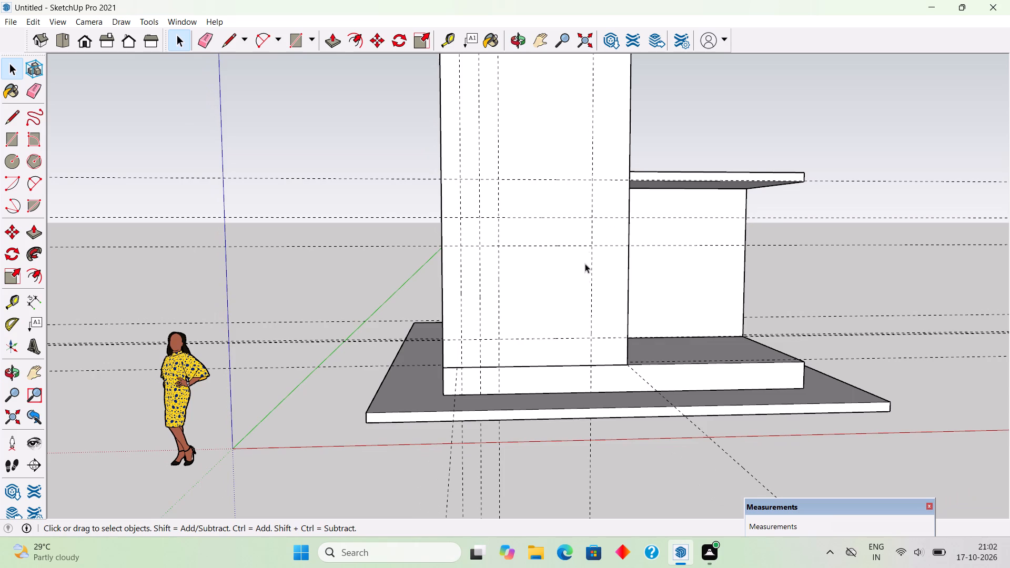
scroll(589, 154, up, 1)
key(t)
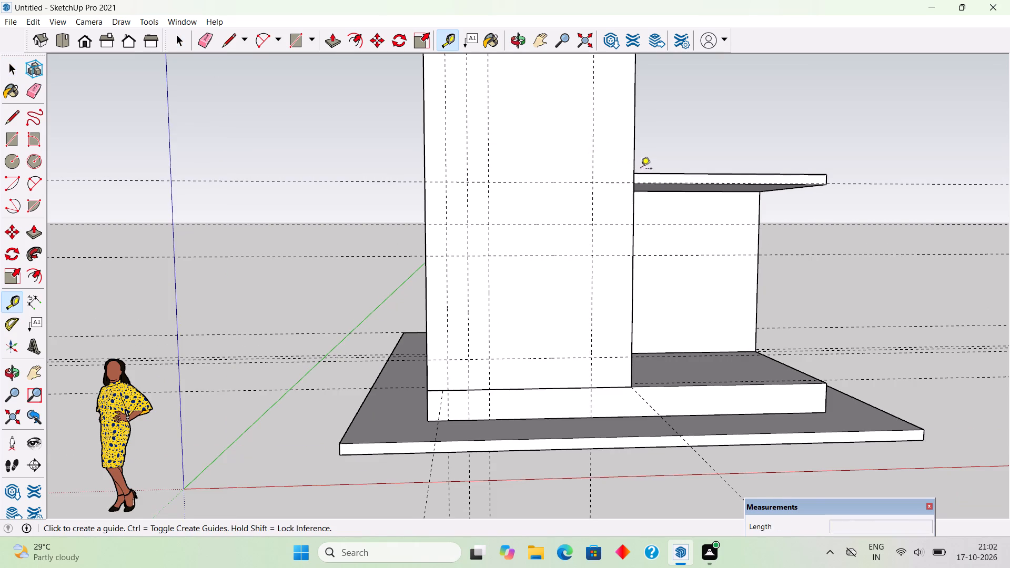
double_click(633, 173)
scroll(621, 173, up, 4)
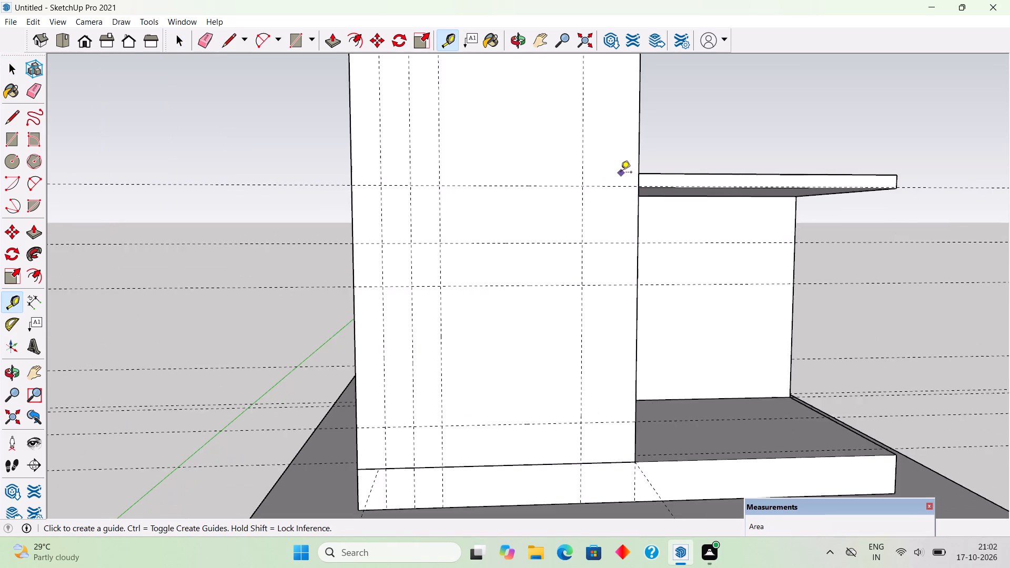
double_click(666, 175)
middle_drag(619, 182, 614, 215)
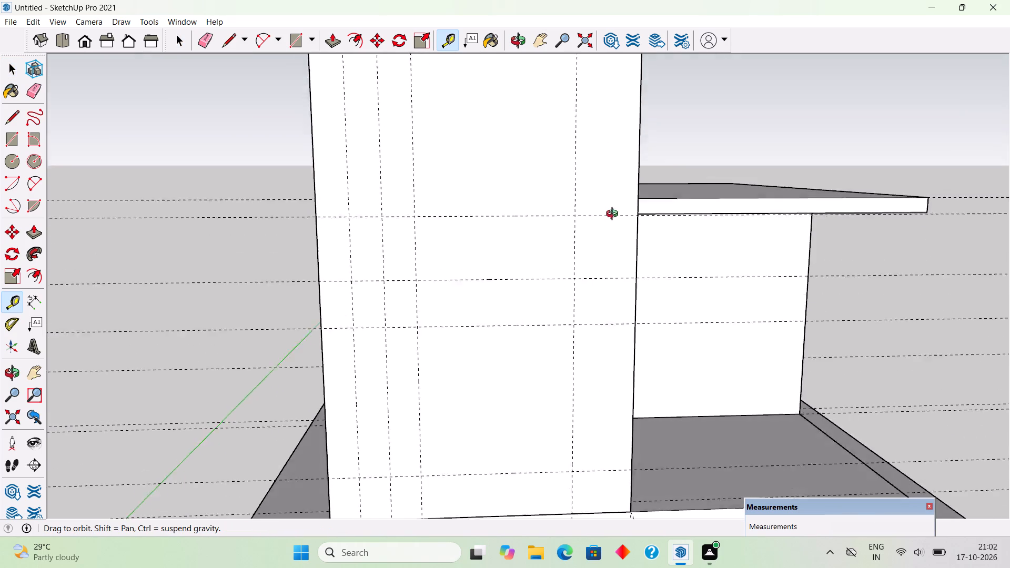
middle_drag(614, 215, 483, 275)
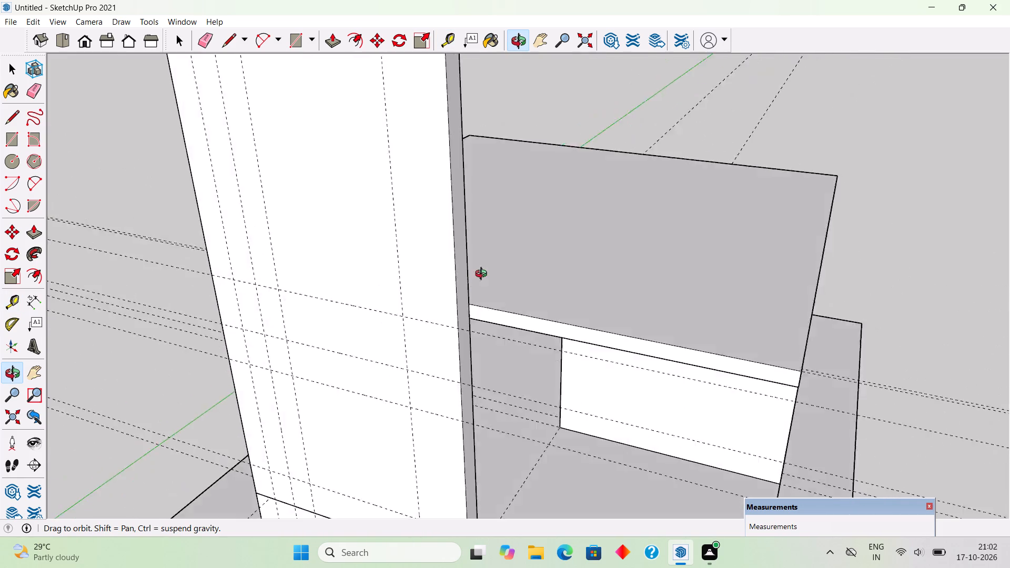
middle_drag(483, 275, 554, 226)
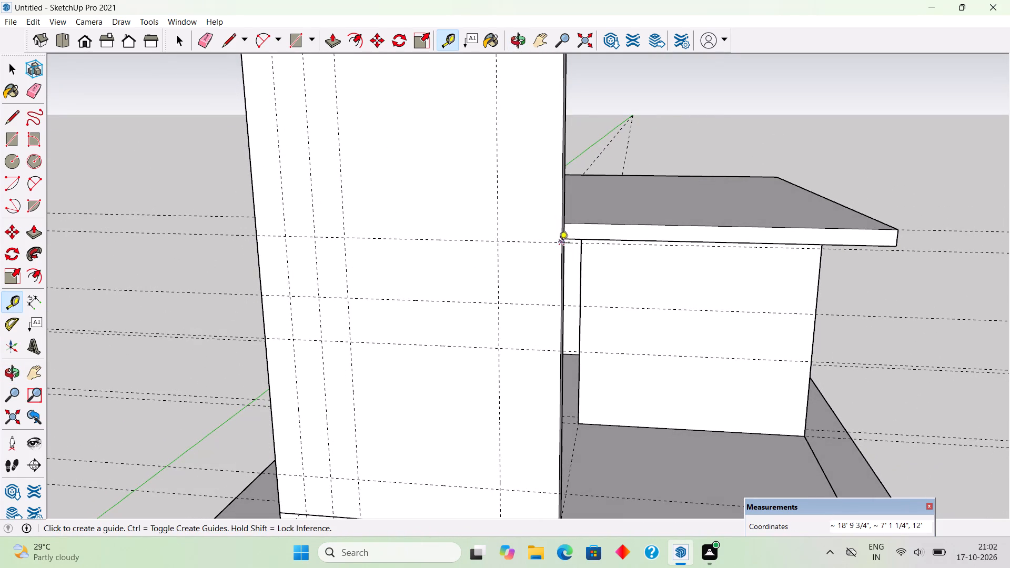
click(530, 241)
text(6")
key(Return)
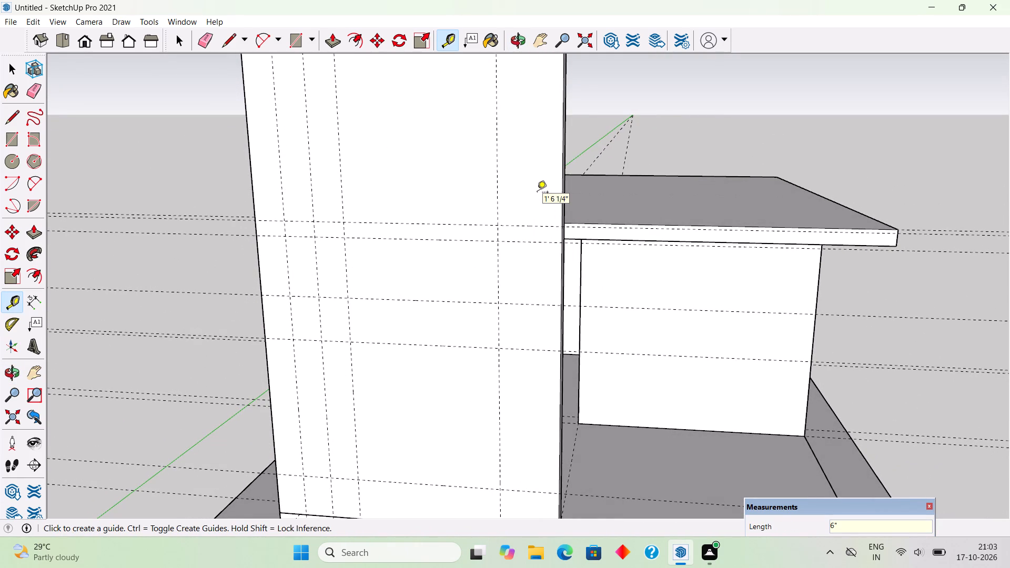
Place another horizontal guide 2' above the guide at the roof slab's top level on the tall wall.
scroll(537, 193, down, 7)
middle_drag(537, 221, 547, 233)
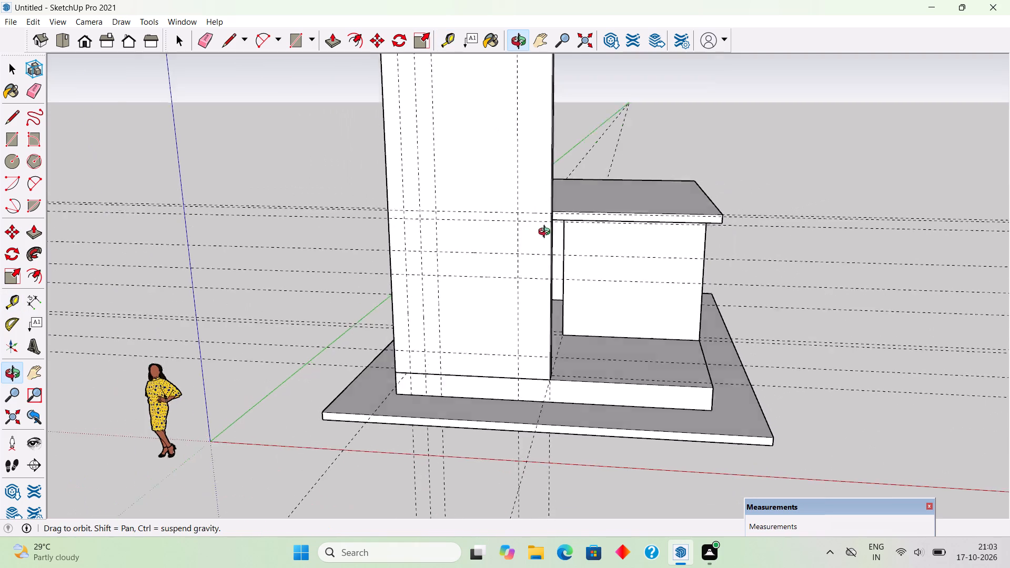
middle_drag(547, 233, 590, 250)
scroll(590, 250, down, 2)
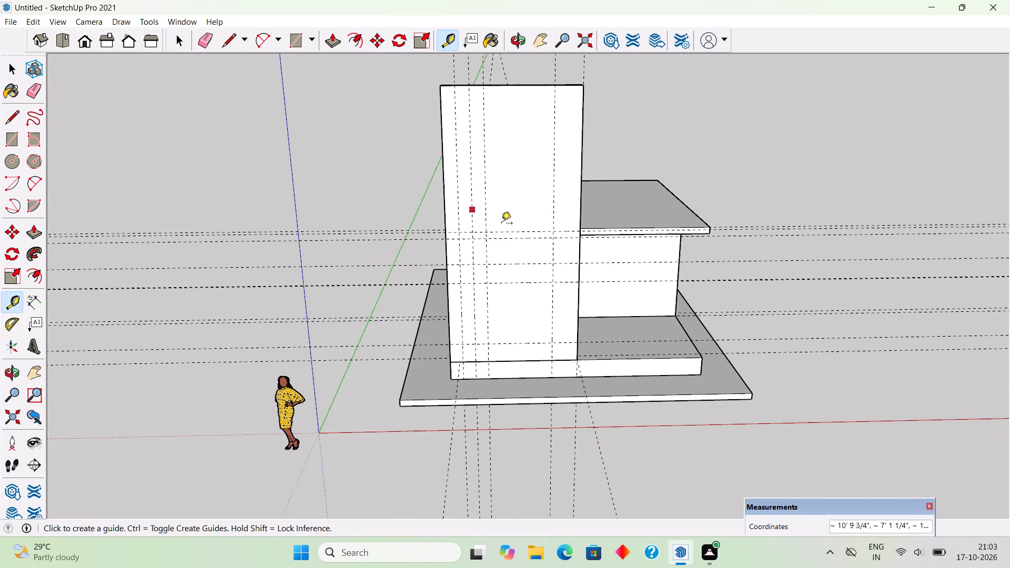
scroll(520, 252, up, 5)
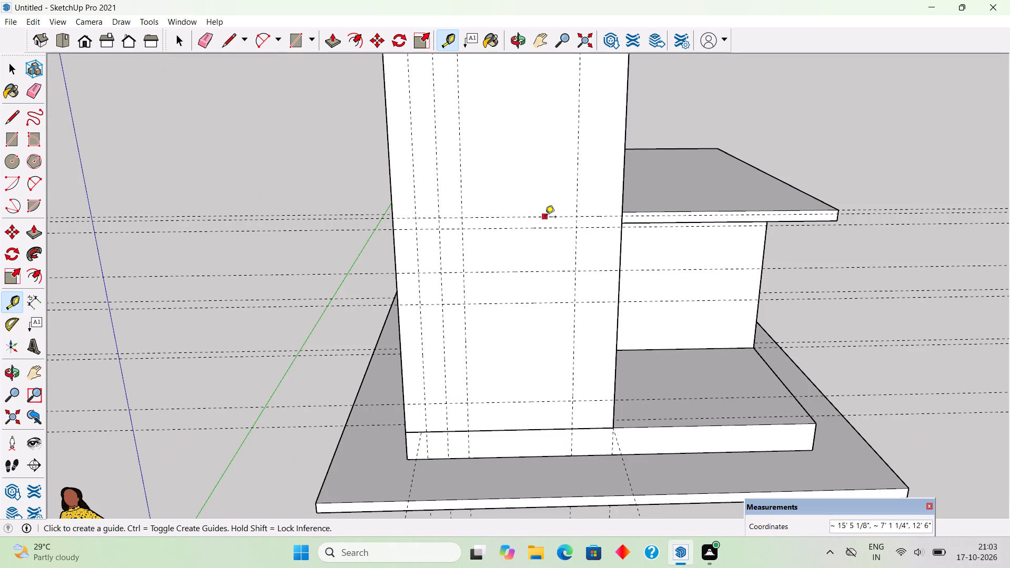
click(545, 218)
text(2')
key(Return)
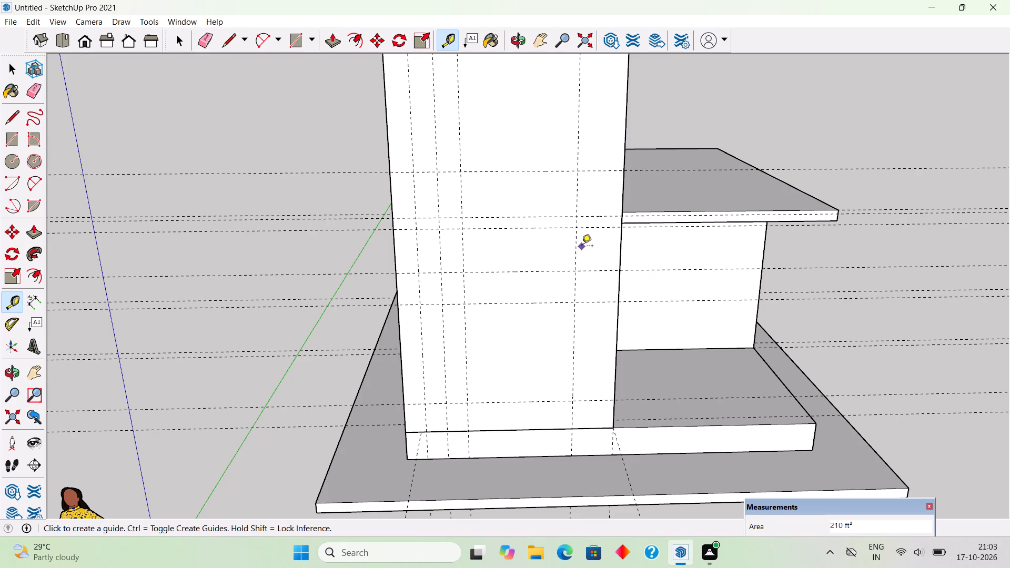
Delete all guides in the model.
click(36, 28)
click(24, 19)
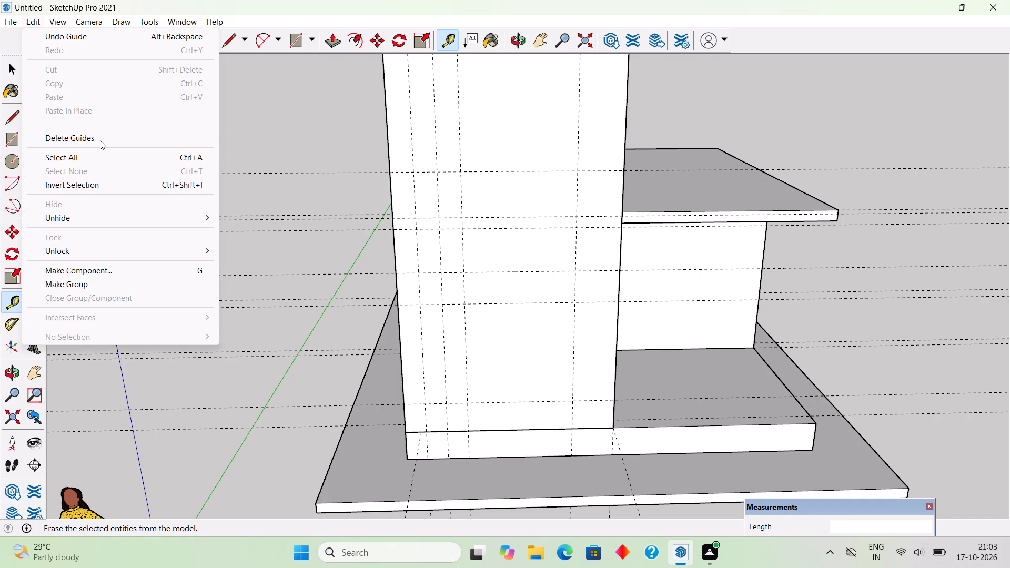
click(100, 140)
Inside the roof slab group, split the front edge face with a 6" vertical line where it meets the tall wall.
middle_drag(199, 262, 203, 212)
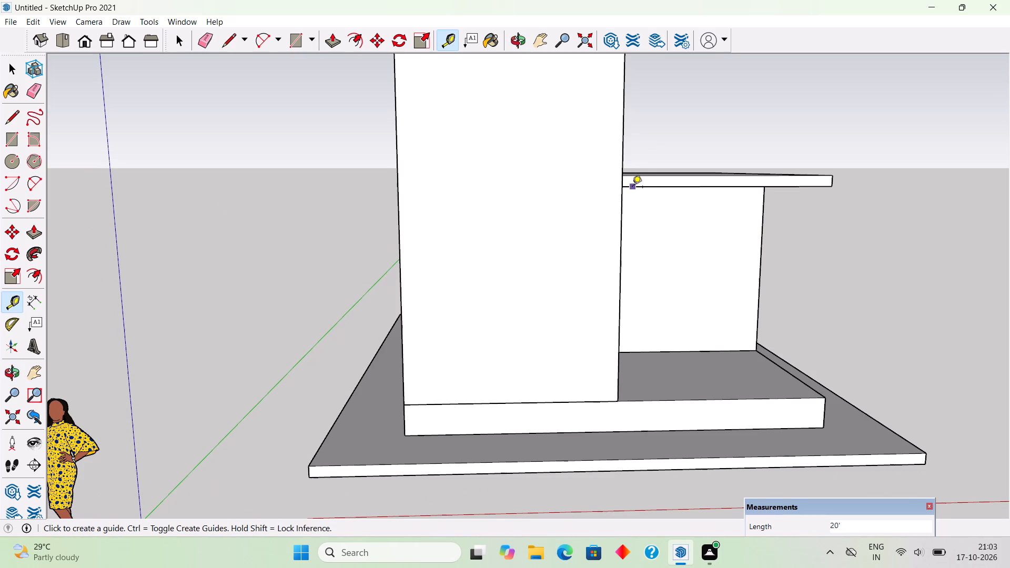
key(space)
scroll(702, 147, down, 2)
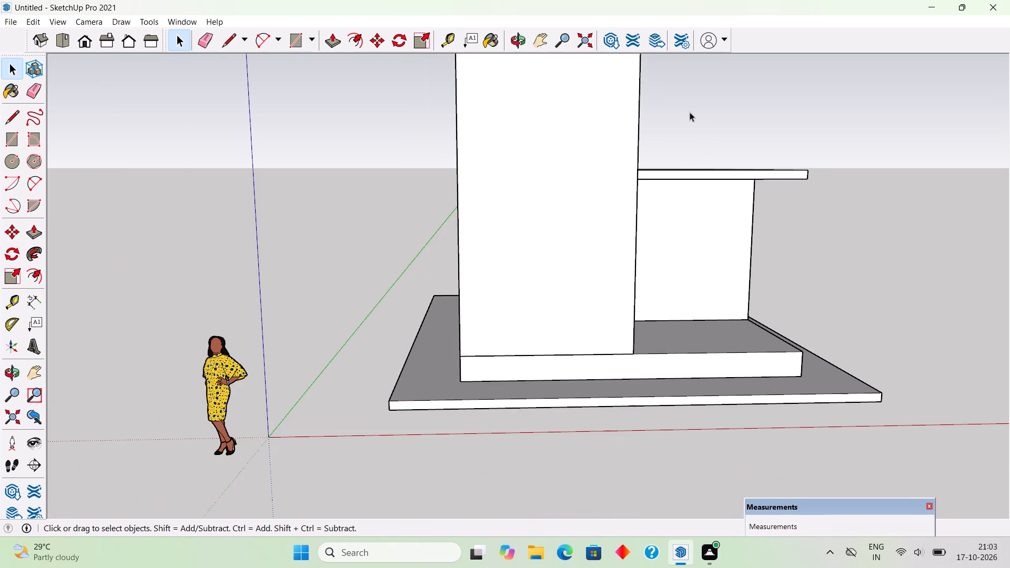
scroll(688, 106, up, 4)
scroll(685, 166, up, 3)
scroll(574, 171, down, 2)
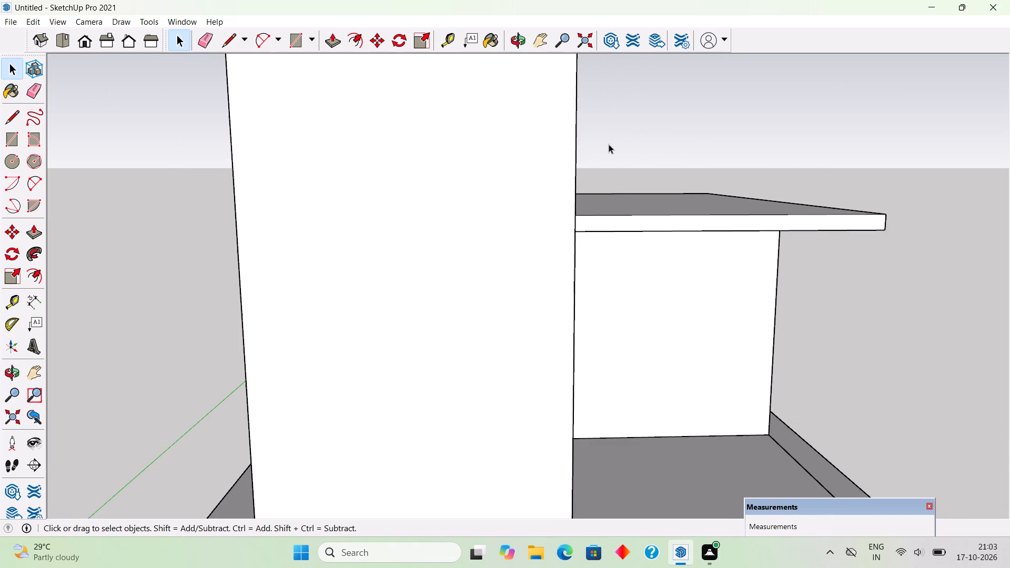
scroll(609, 144, down, 1)
scroll(675, 150, down, 2)
middle_drag(675, 150, 675, 150)
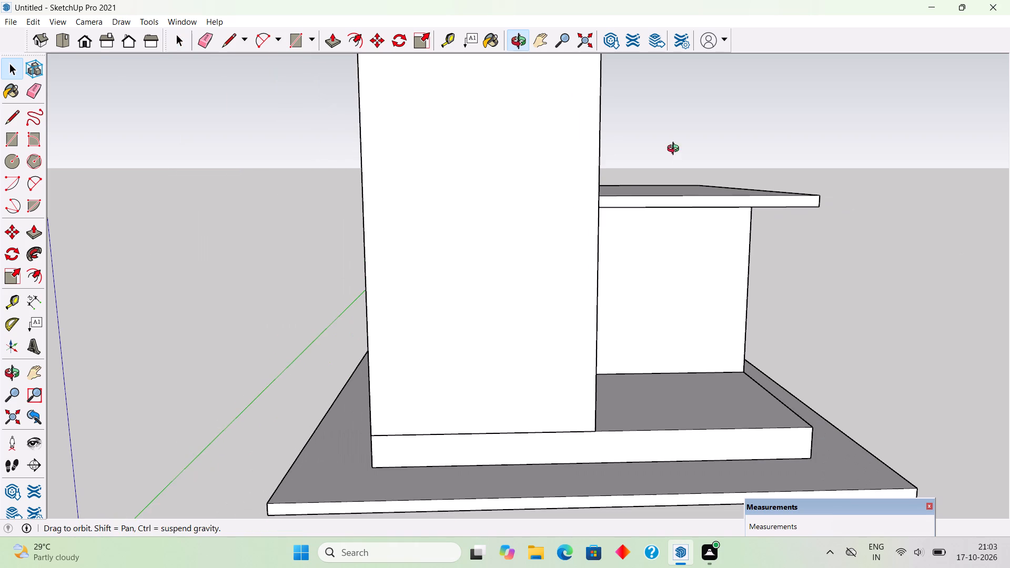
middle_drag(675, 150, 602, 154)
scroll(588, 201, up, 9)
triple_click(574, 208)
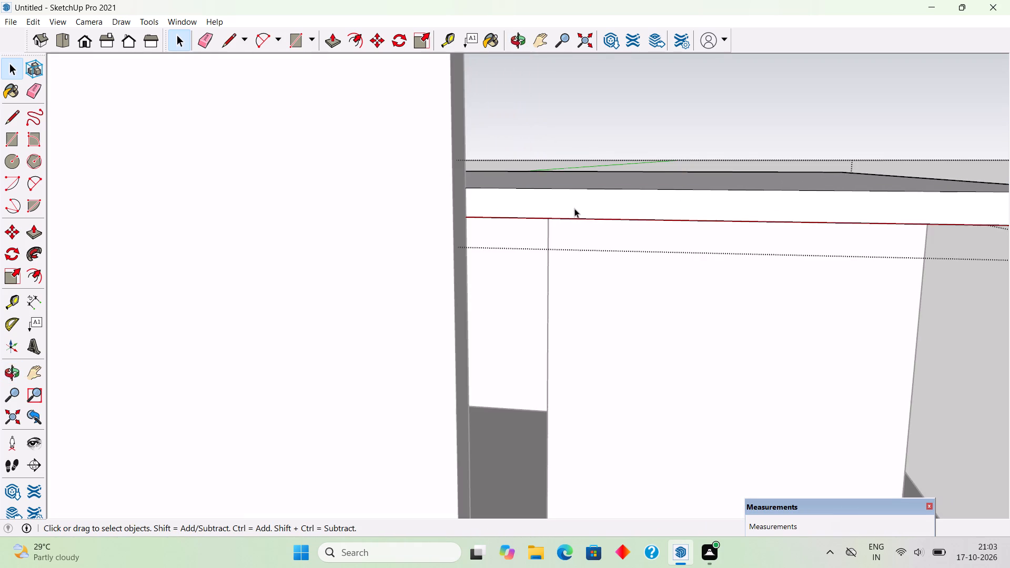
key(l)
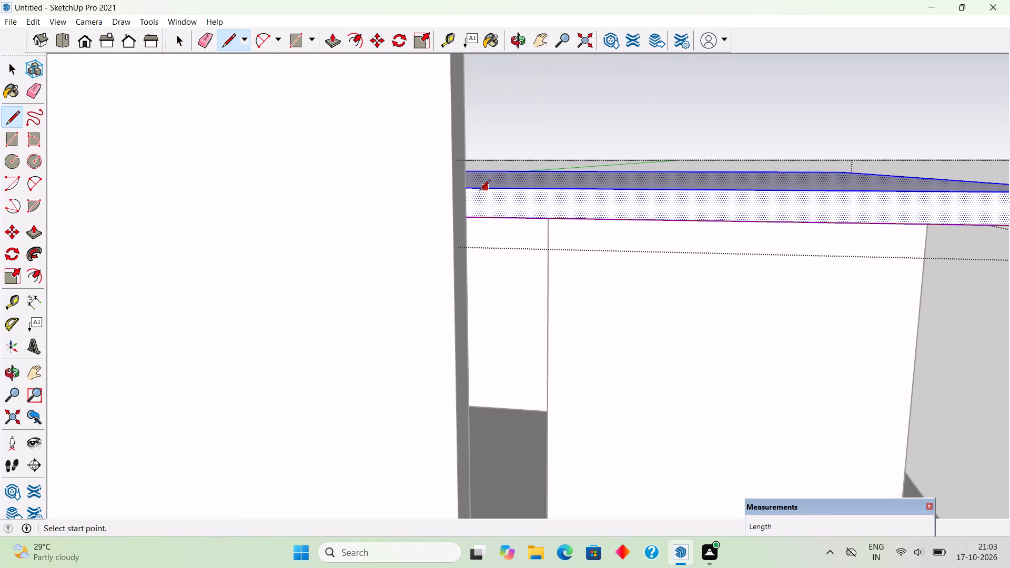
click(467, 192)
click(466, 217)
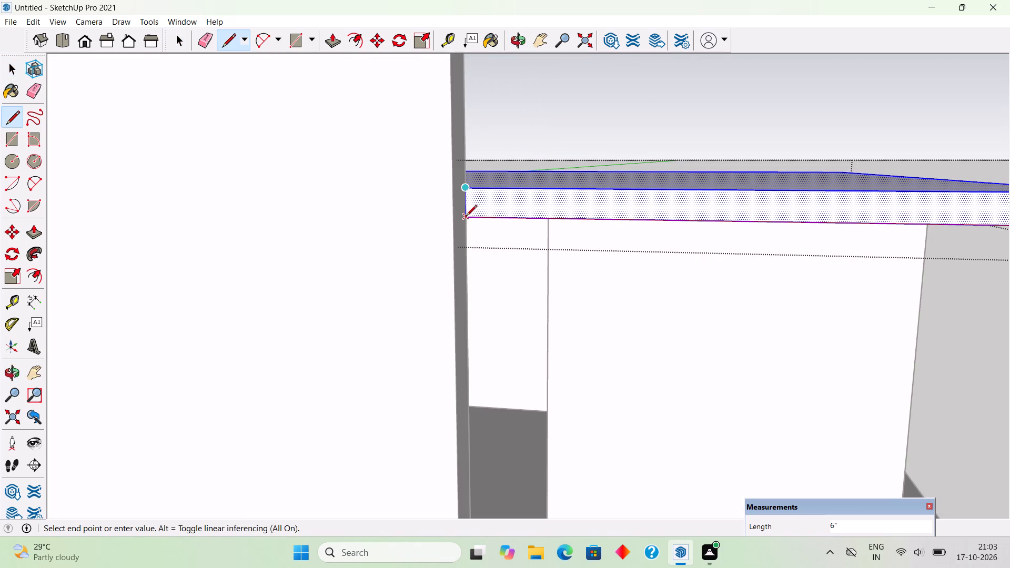
Pull the roof slab's front face beside the tall wall out 9" and close the group.
key(p)
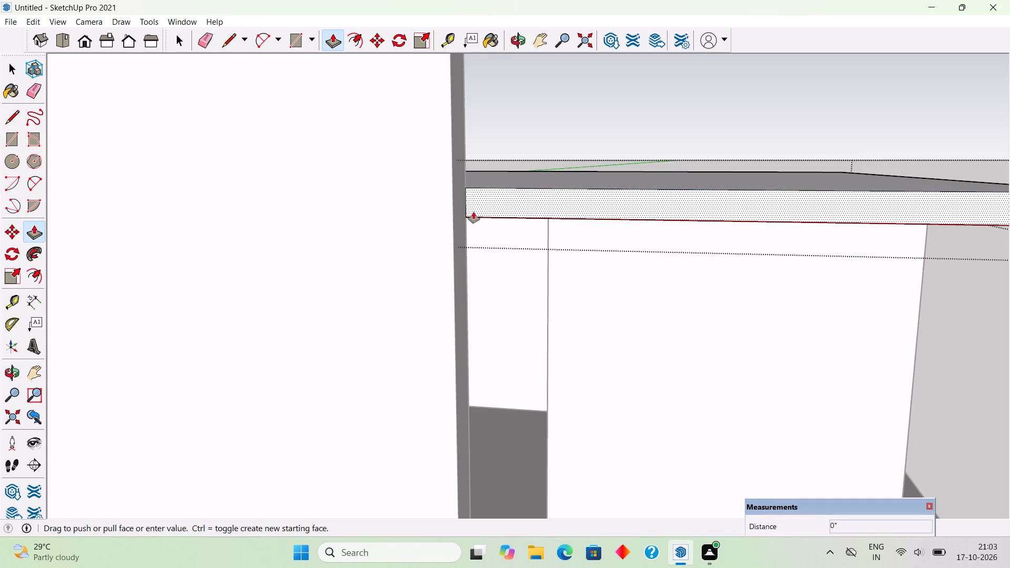
click(473, 212)
click(446, 176)
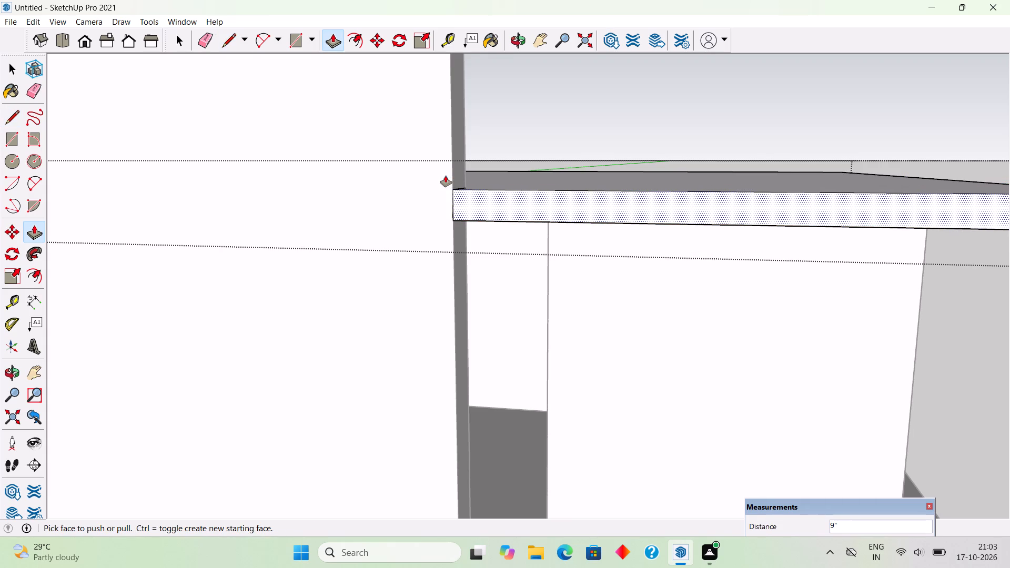
key(space)
scroll(446, 176, down, 4)
click(520, 126)
Place a horizontal guide 1' above the top front edge of the roof slab.
scroll(503, 181, down, 1)
middle_drag(510, 206, 609, 228)
scroll(609, 228, down, 1)
middle_drag(605, 209, 603, 199)
scroll(549, 197, up, 2)
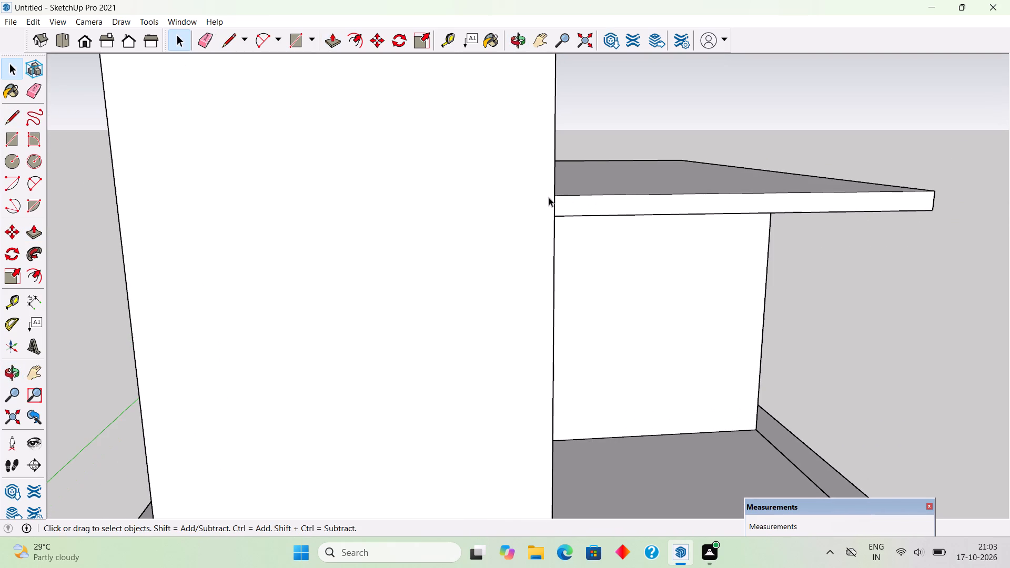
key(t)
click(602, 194)
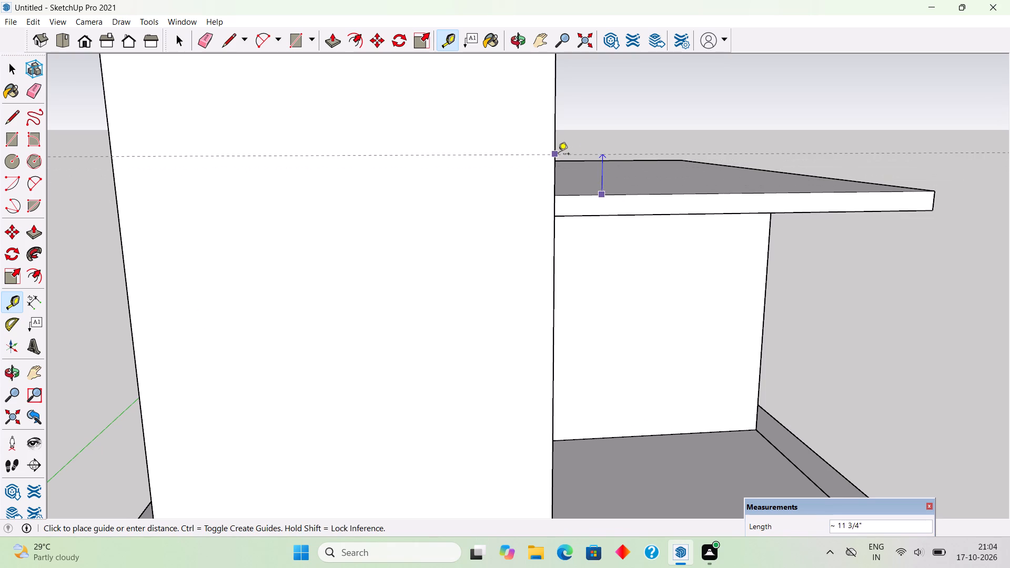
text(1')
key(Return)
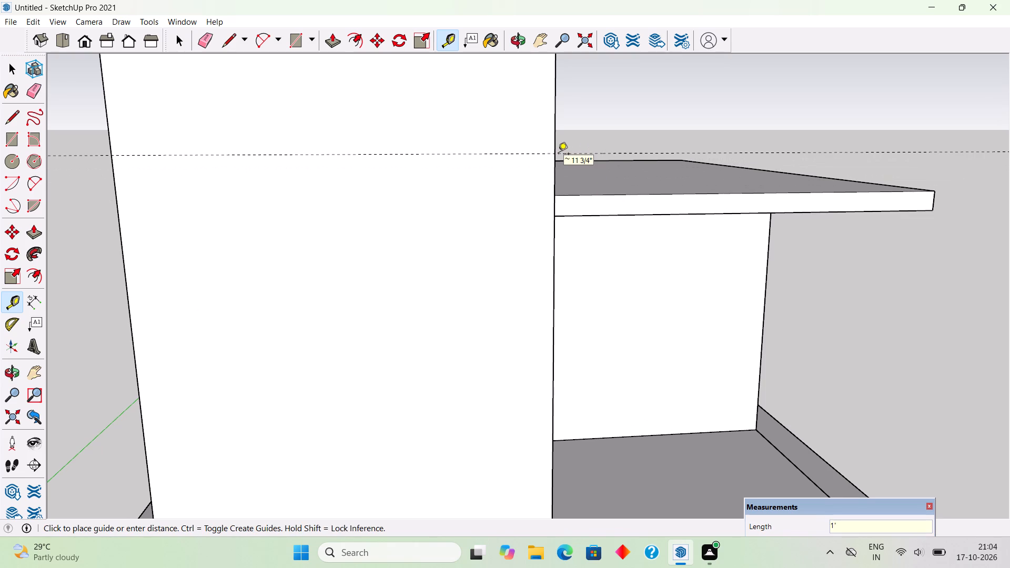
Place a horizontal guide 6" below the bottom front edge of the roof slab.
click(590, 218)
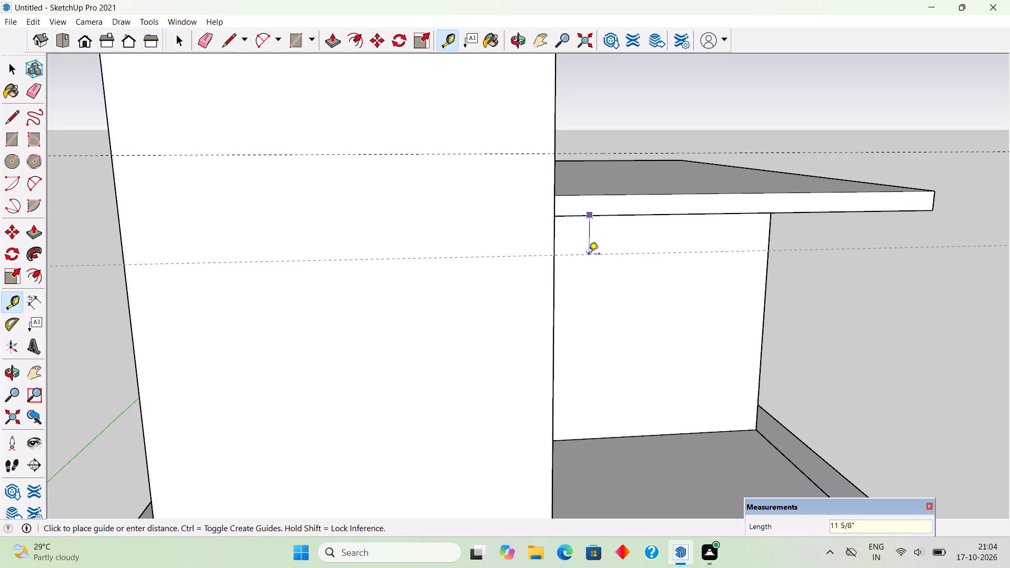
text(6")
key(Return)
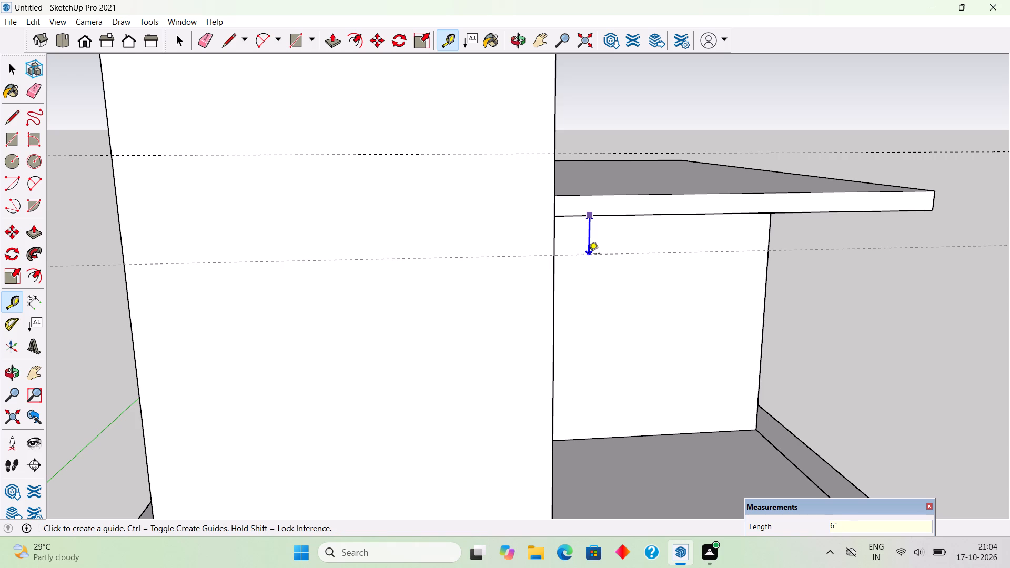
Place two vertical guides on the tall wall's front face: one 2.5' in from its edge beside the roof slab, another 6' farther across.
middle_drag(577, 247, 534, 226)
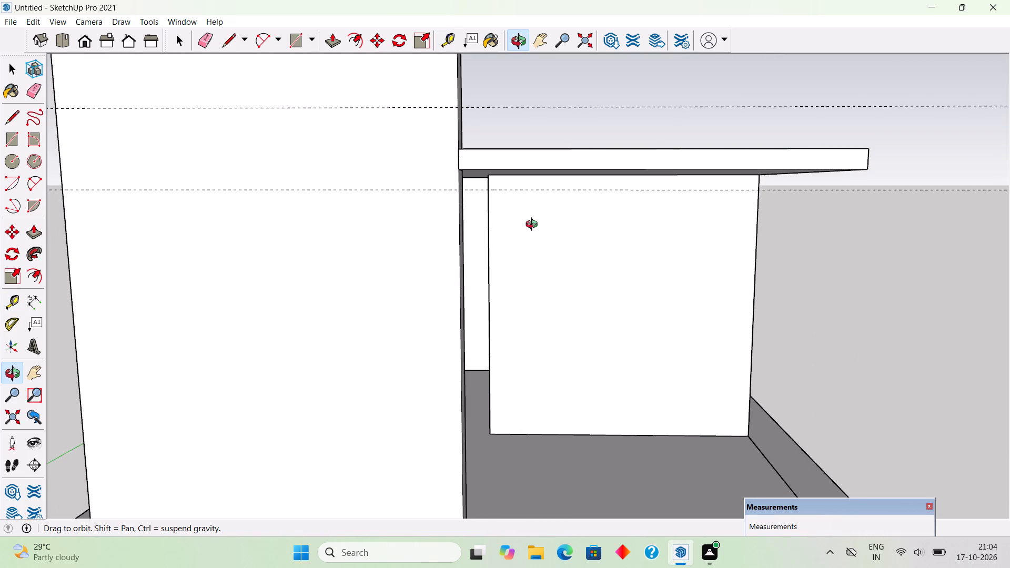
middle_drag(534, 226, 551, 236)
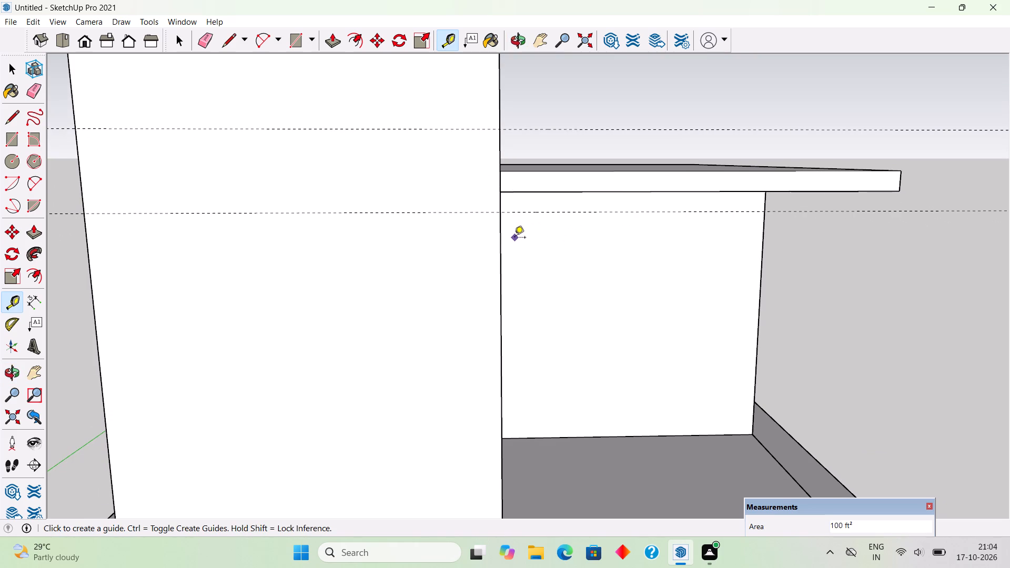
scroll(492, 182, down, 4)
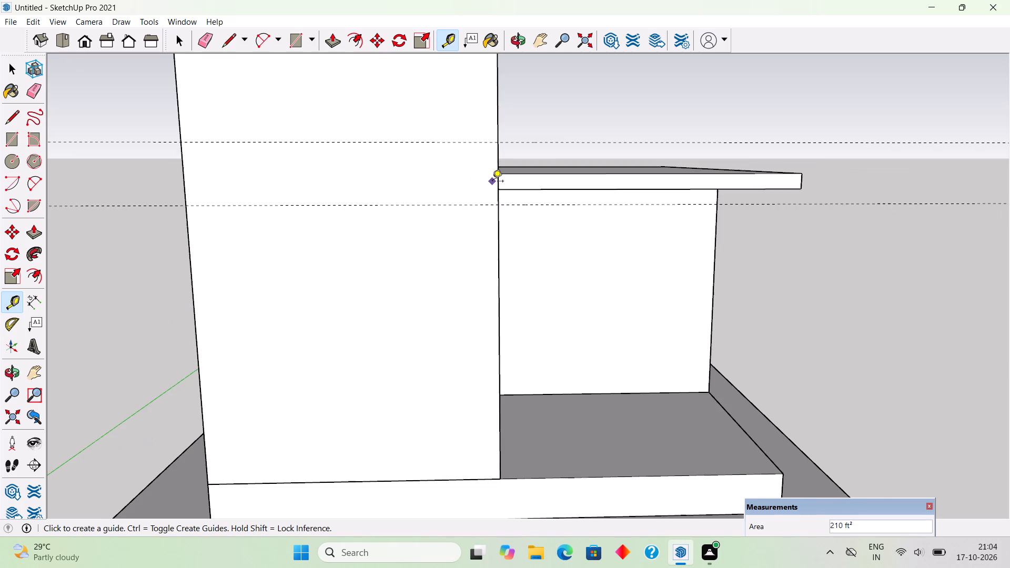
scroll(492, 182, down, 13)
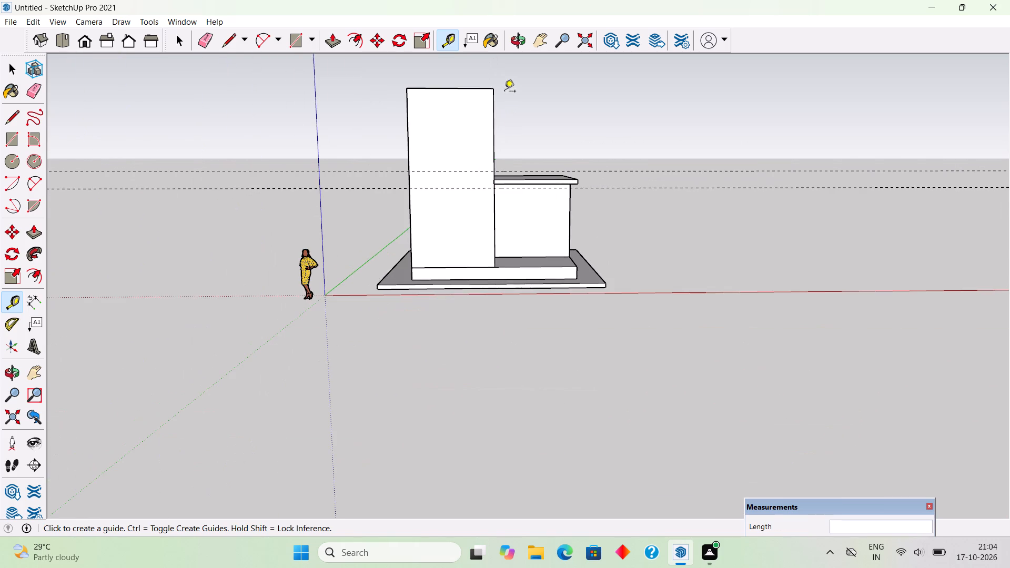
scroll(491, 85, up, 4)
scroll(471, 133, up, 5)
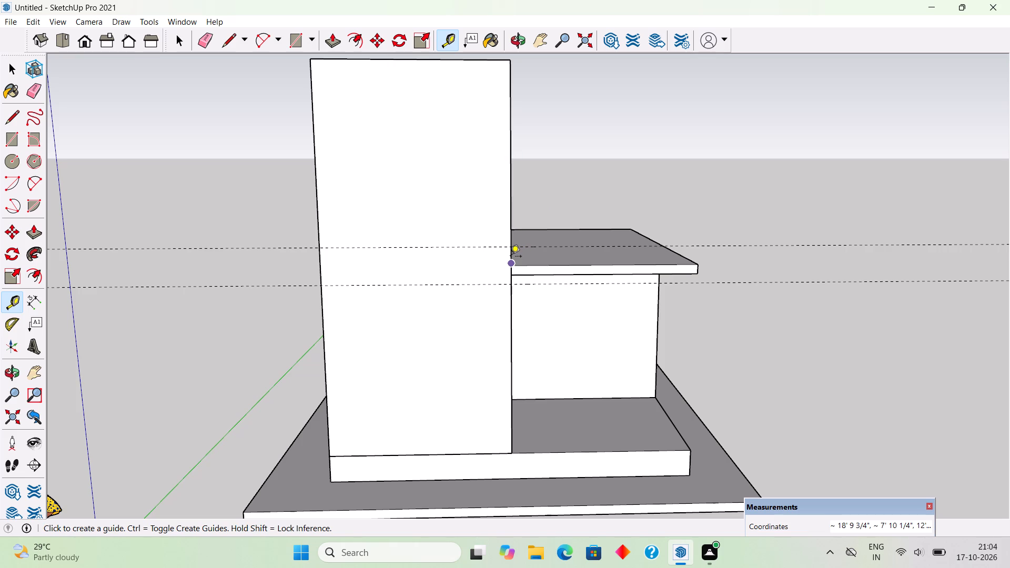
click(511, 342)
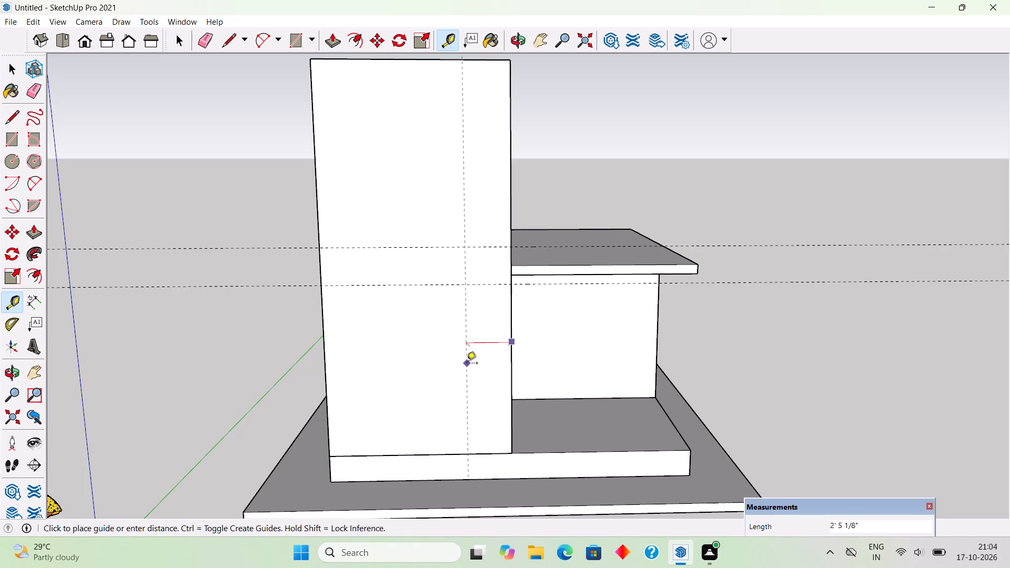
text(2.5')
key(Return)
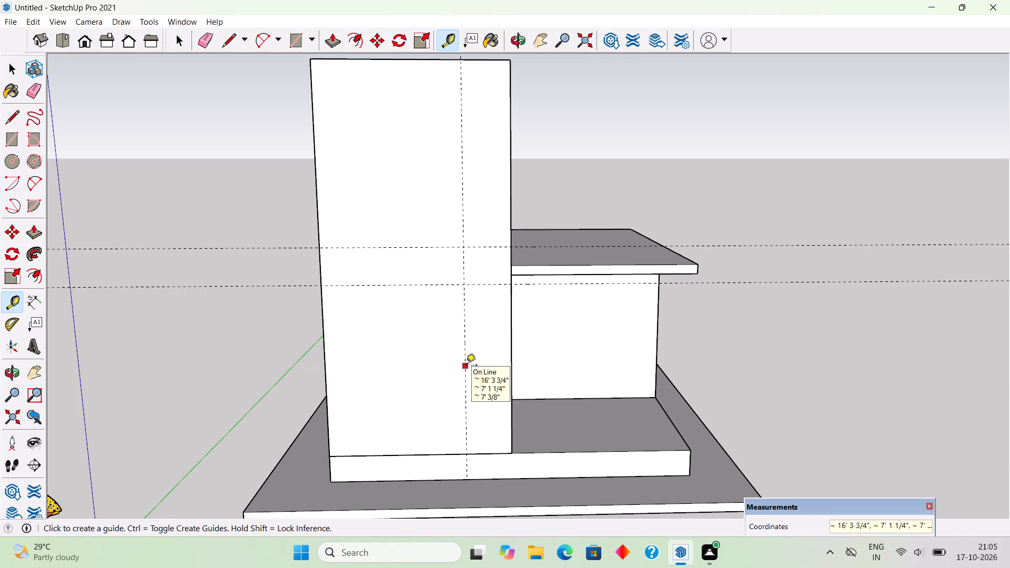
click(466, 366)
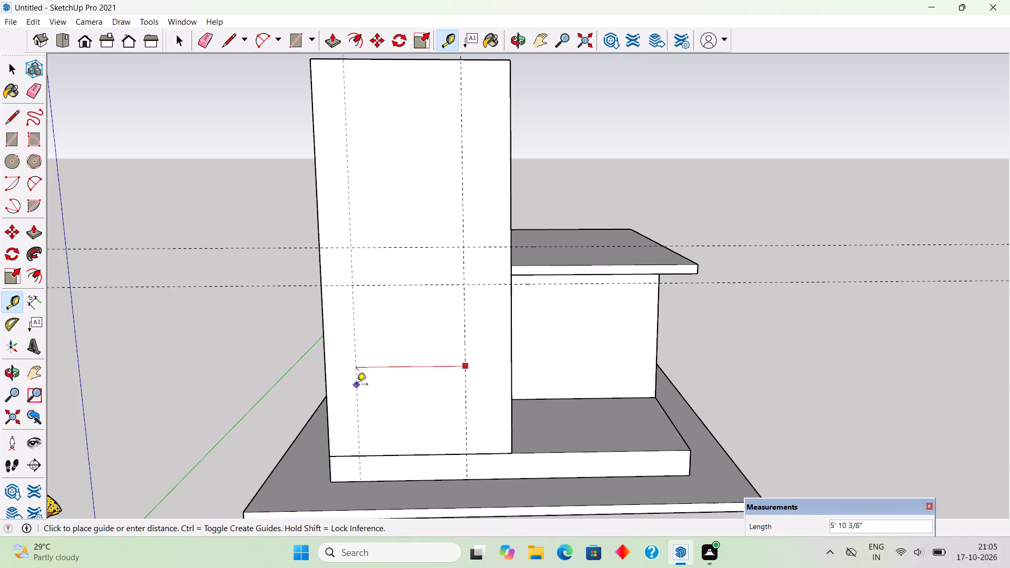
text(6')
key(Return)
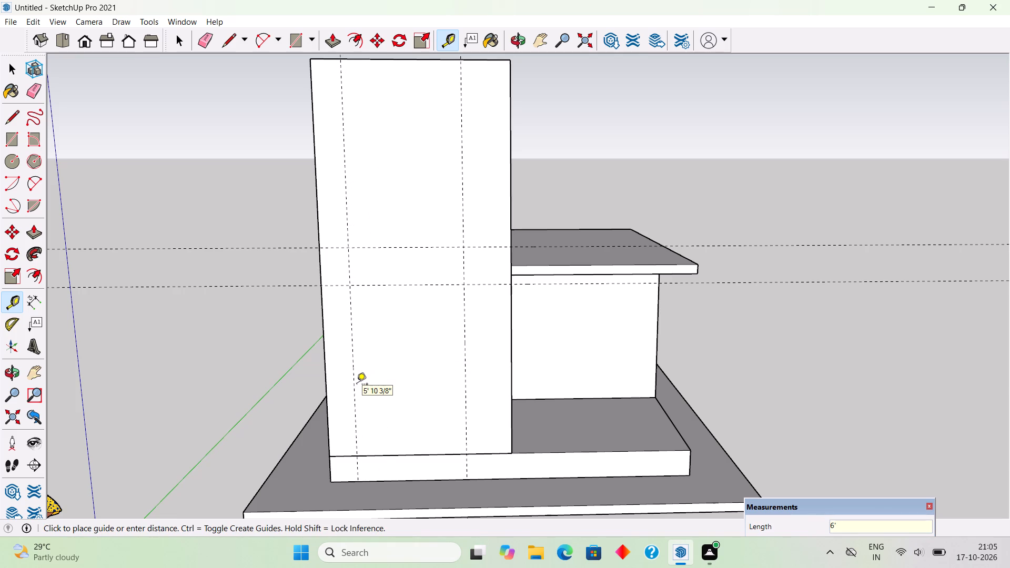
Place a horizontal guide 2.5' above the bottom edge of the tall wall's front face.
click(398, 455)
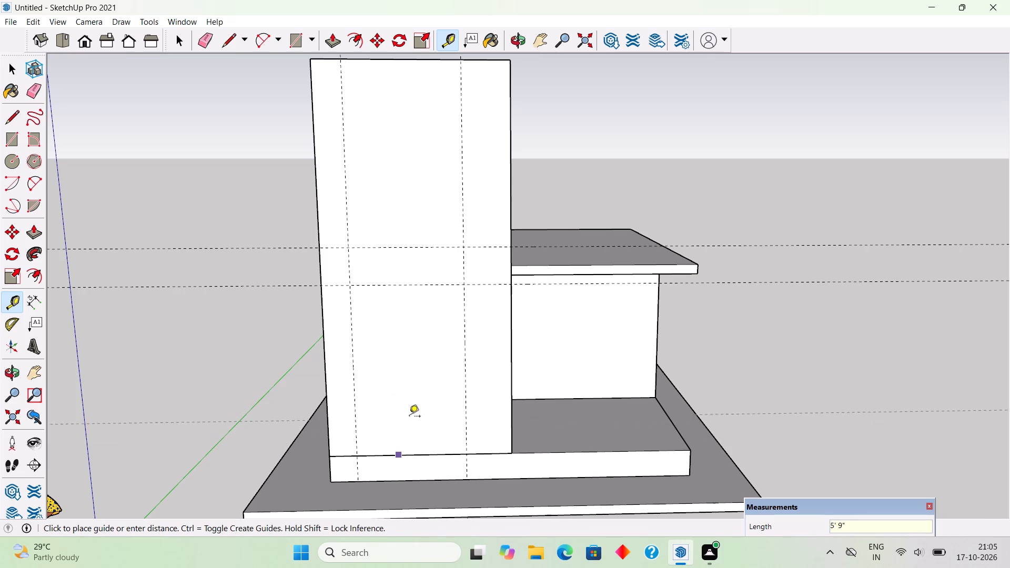
text(2.)
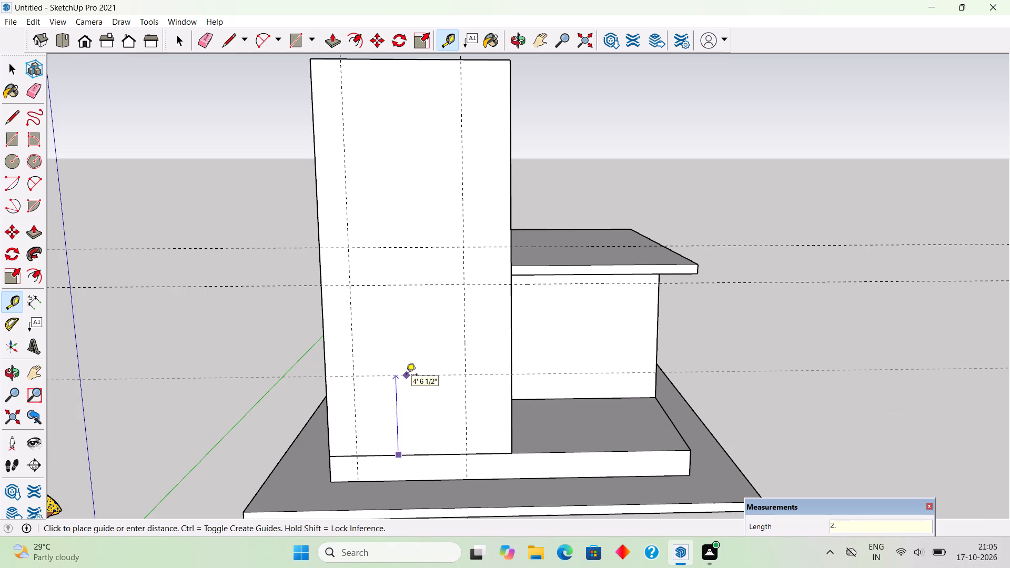
text(5')
key(Return)
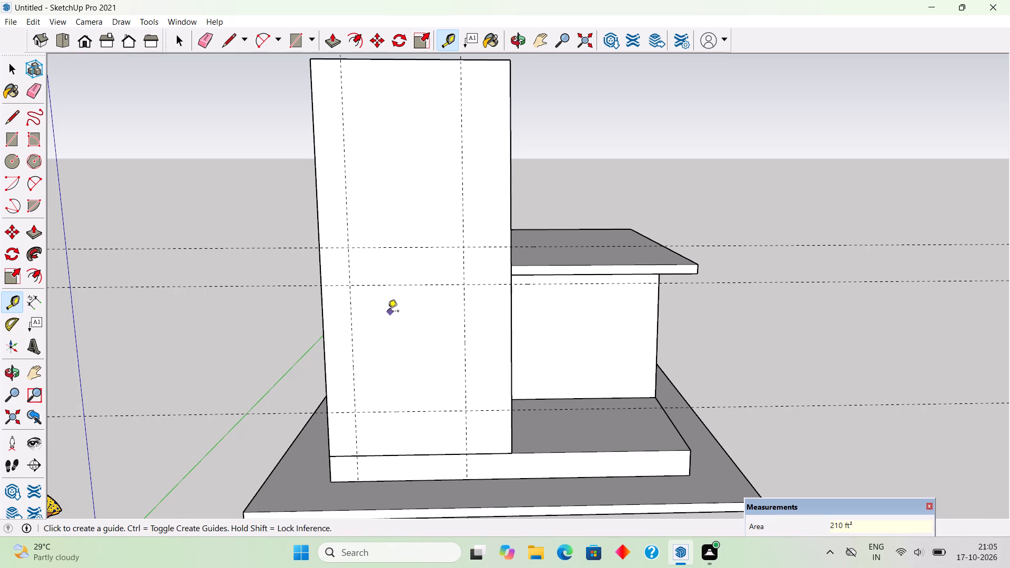
Place a horizontal guide on the tall wall 2' below the guide that runs just under the roof slab.
click(425, 287)
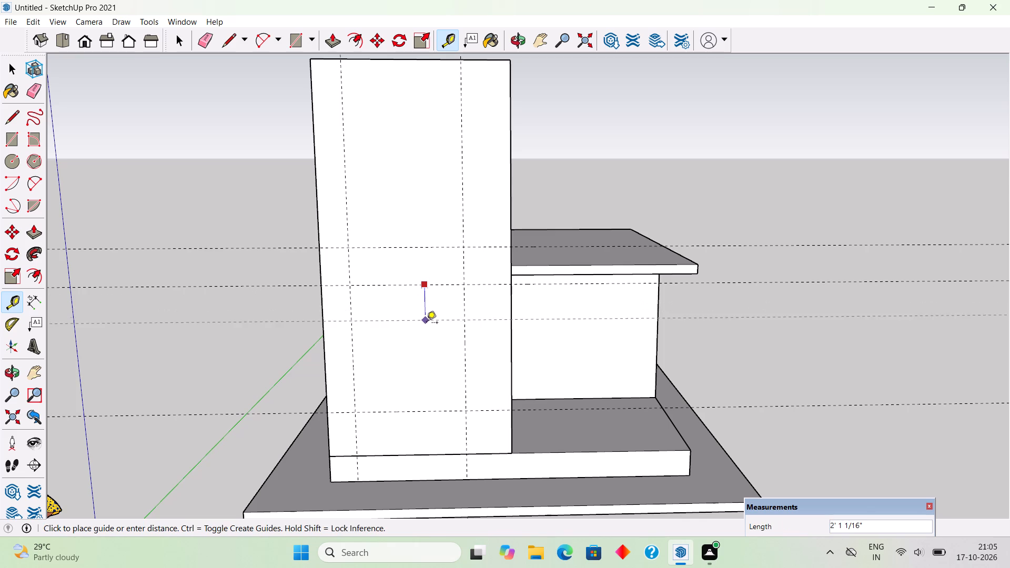
text(2')
key(Return)
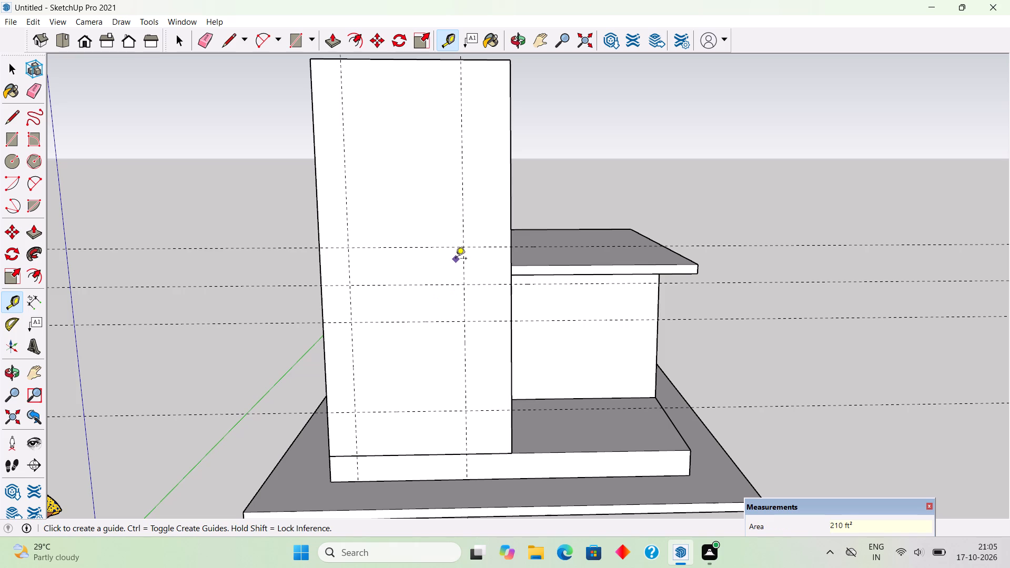
Place a horizontal guide on the tall wall 7' above the guide that runs just over the roof slab.
middle_drag(455, 248, 457, 212)
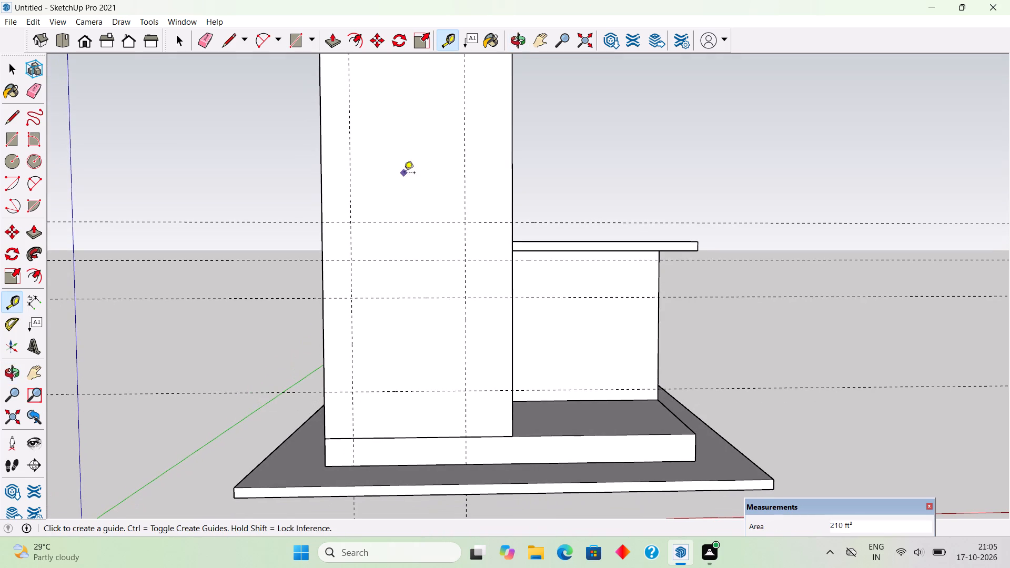
click(422, 224)
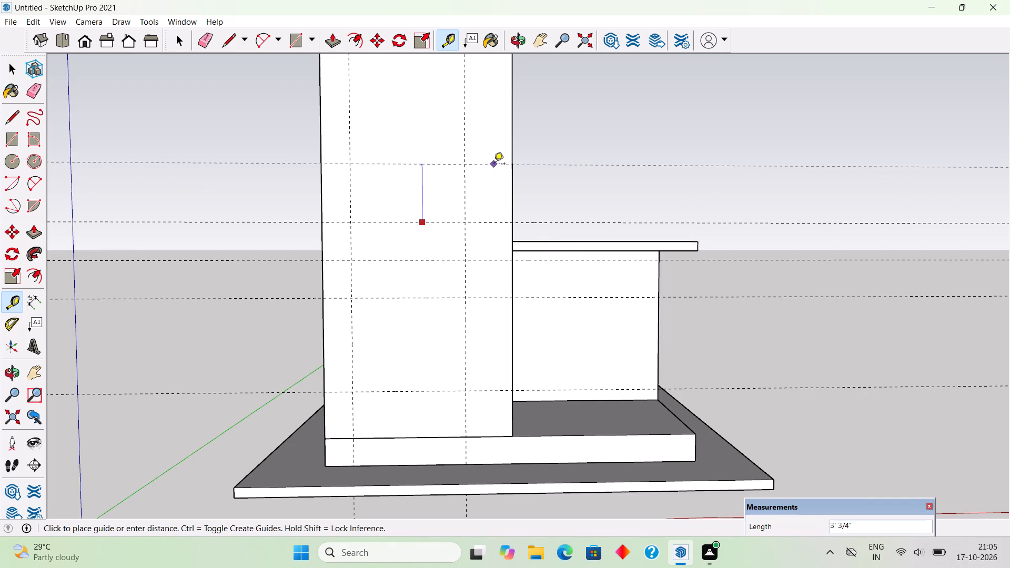
text(7')
key(Return)
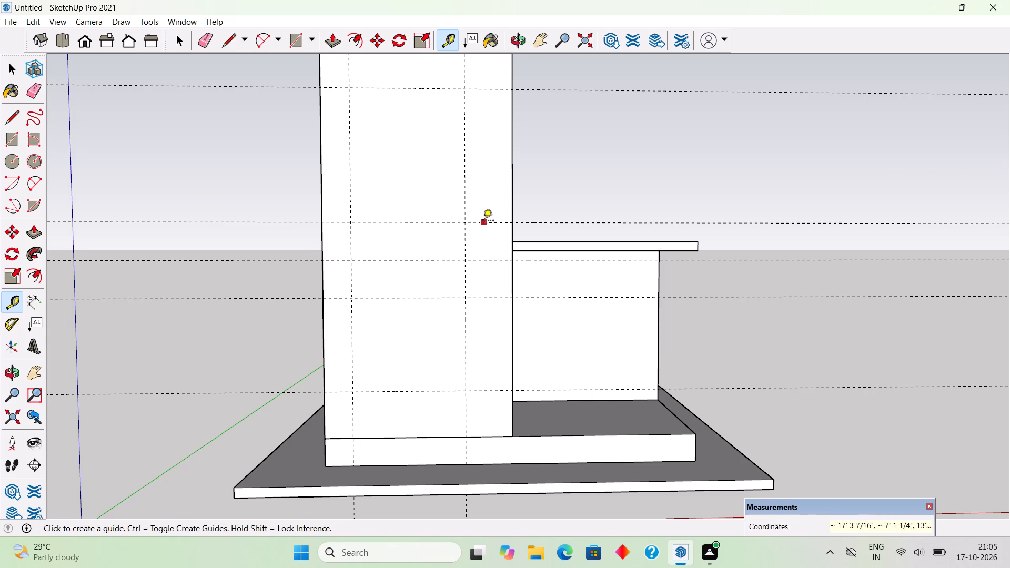
Open the tall wall's group and draw a 6' by 5' rectangle between the lower guides on its front face.
middle_drag(479, 241, 491, 234)
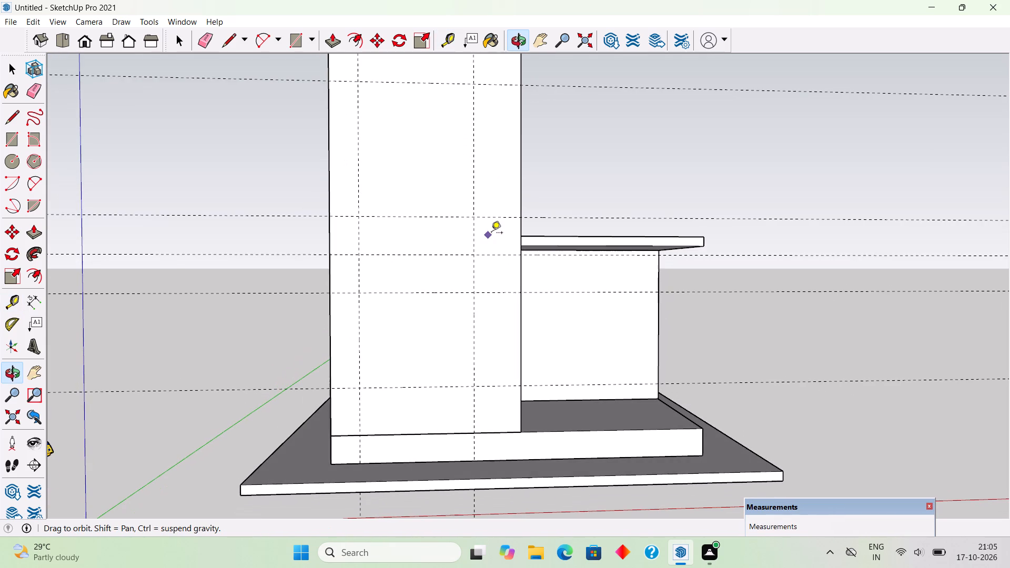
key(space)
triple_click(433, 362)
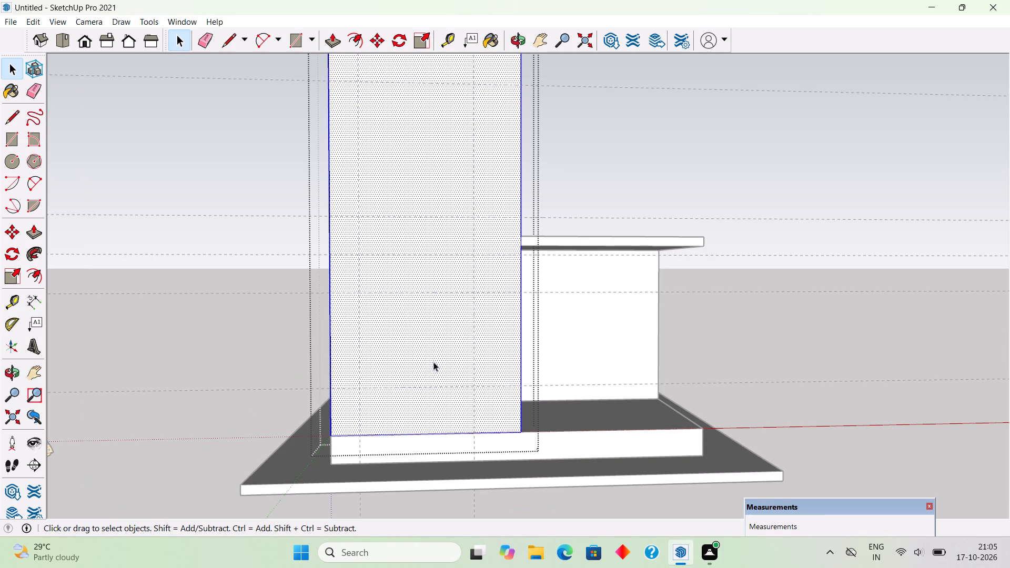
key(r)
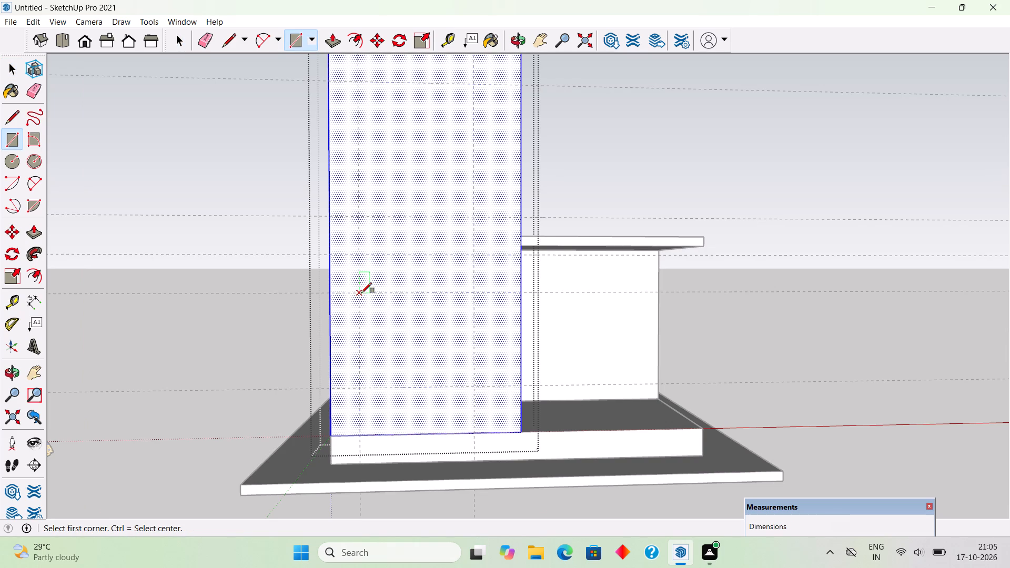
click(361, 293)
click(474, 384)
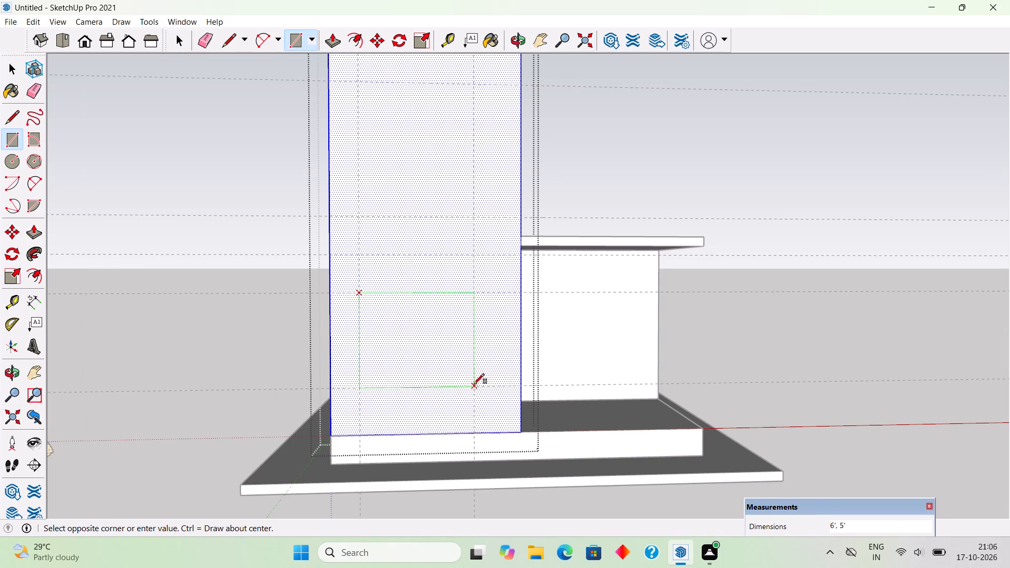
Push the rectangle back through the tall wall to cut the lower window opening, and close the group.
key(p)
drag(458, 367, 440, 334)
scroll(439, 333, down, 4)
key(space)
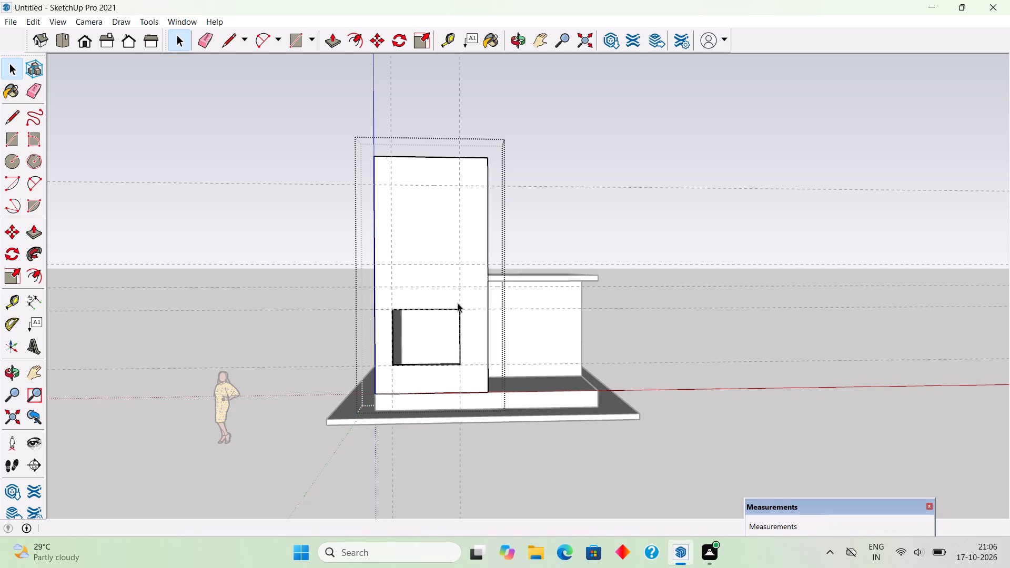
key(r)
scroll(403, 194, up, 2)
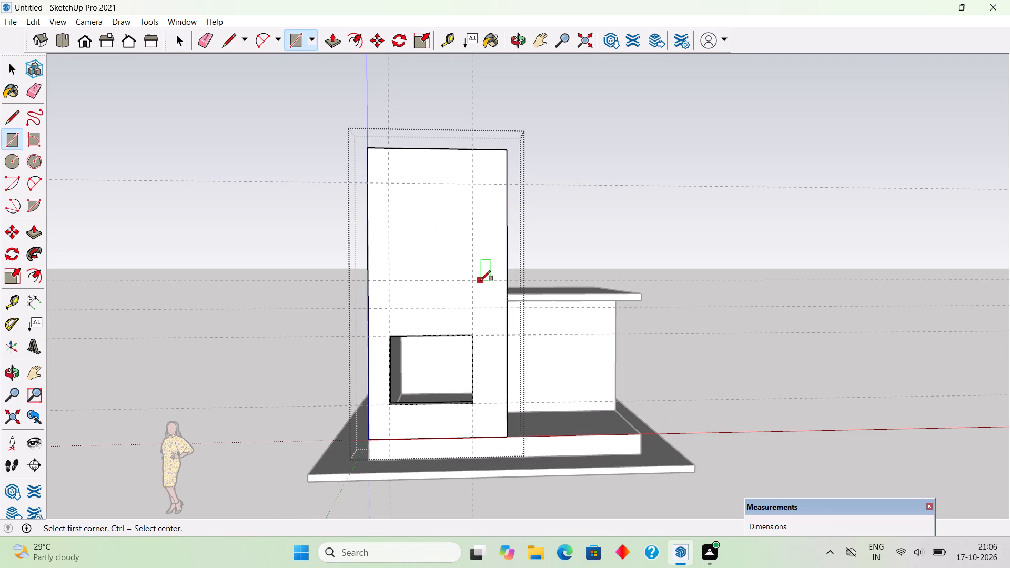
key(space)
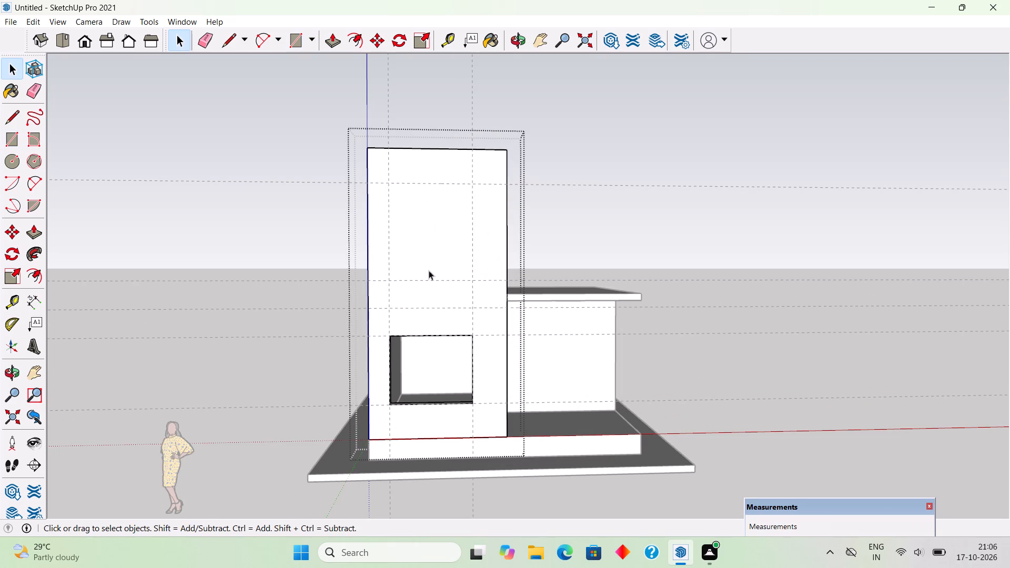
click(317, 250)
scroll(401, 419, up, 3)
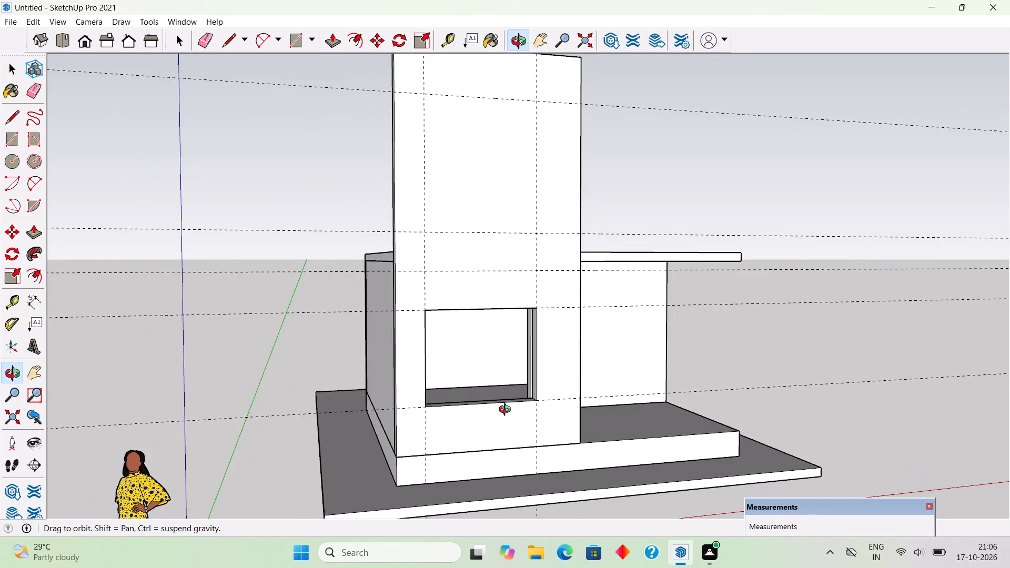
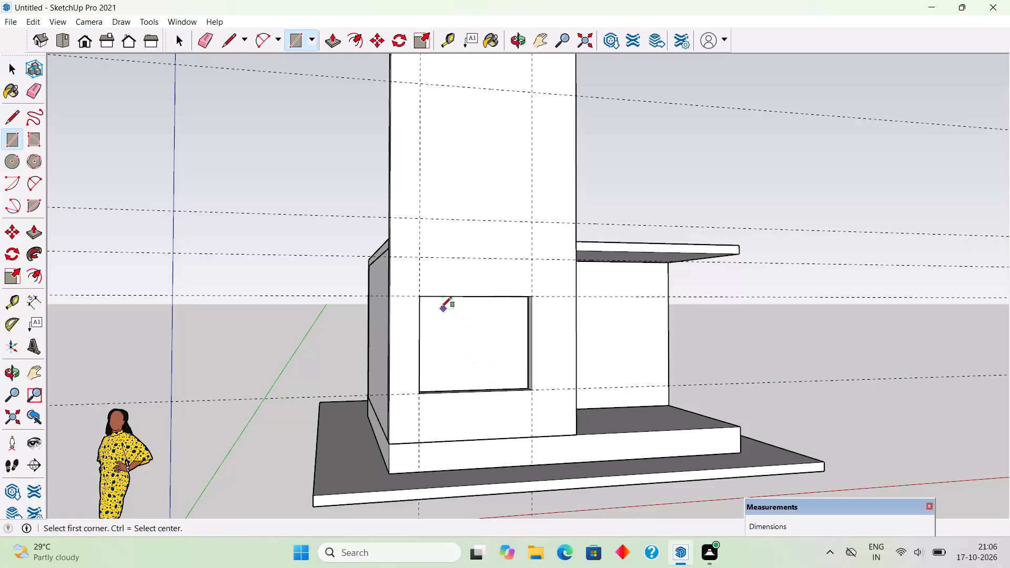
Draw a 6' by 5' rectangle over the tall wall's lower window opening, corner to corner between the guides.
click(424, 297)
click(532, 386)
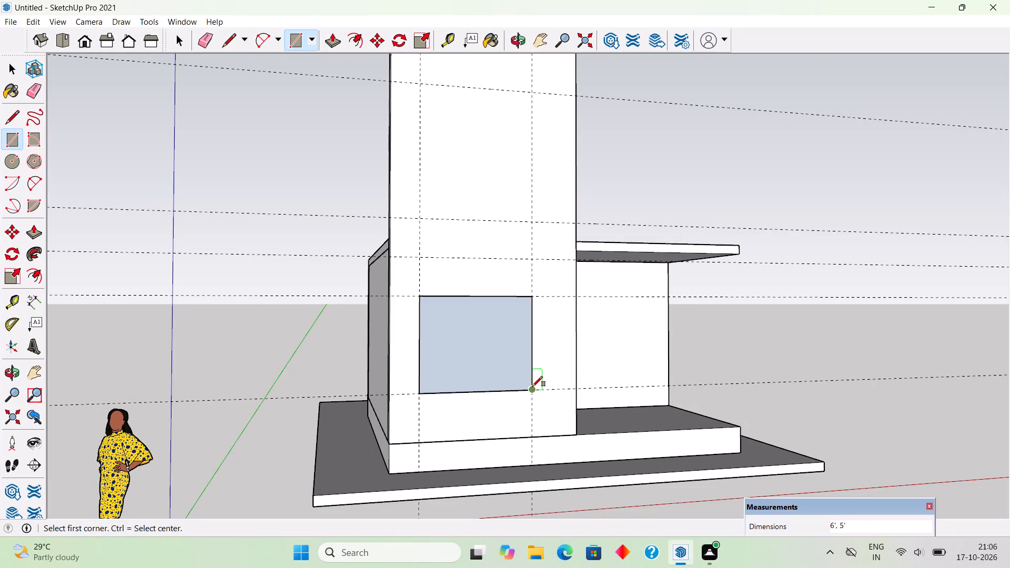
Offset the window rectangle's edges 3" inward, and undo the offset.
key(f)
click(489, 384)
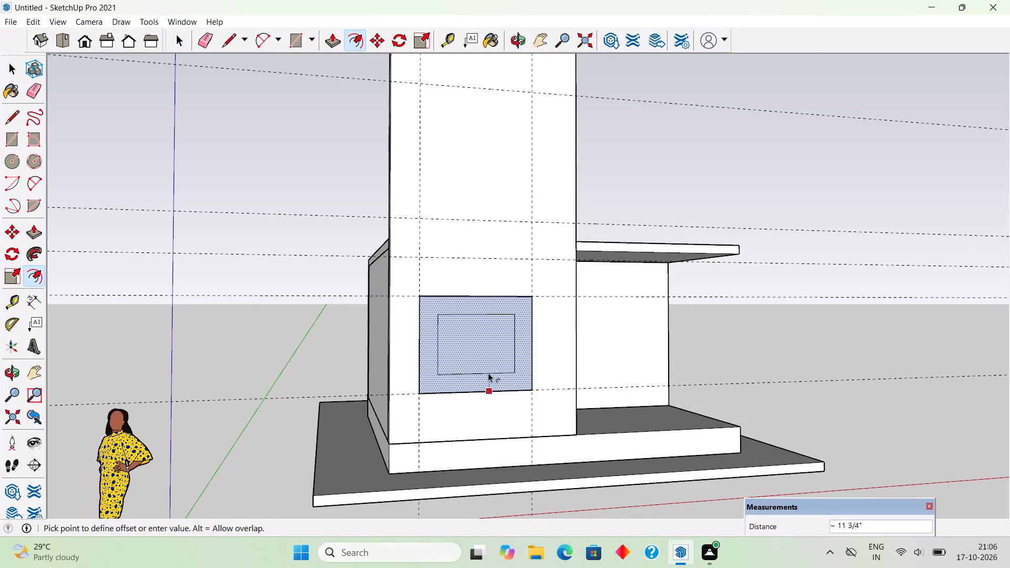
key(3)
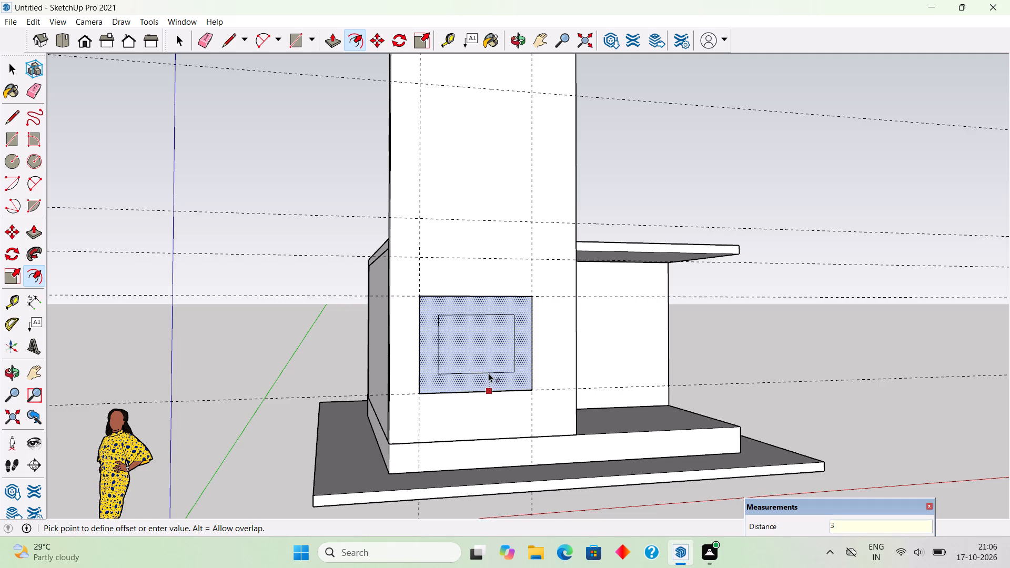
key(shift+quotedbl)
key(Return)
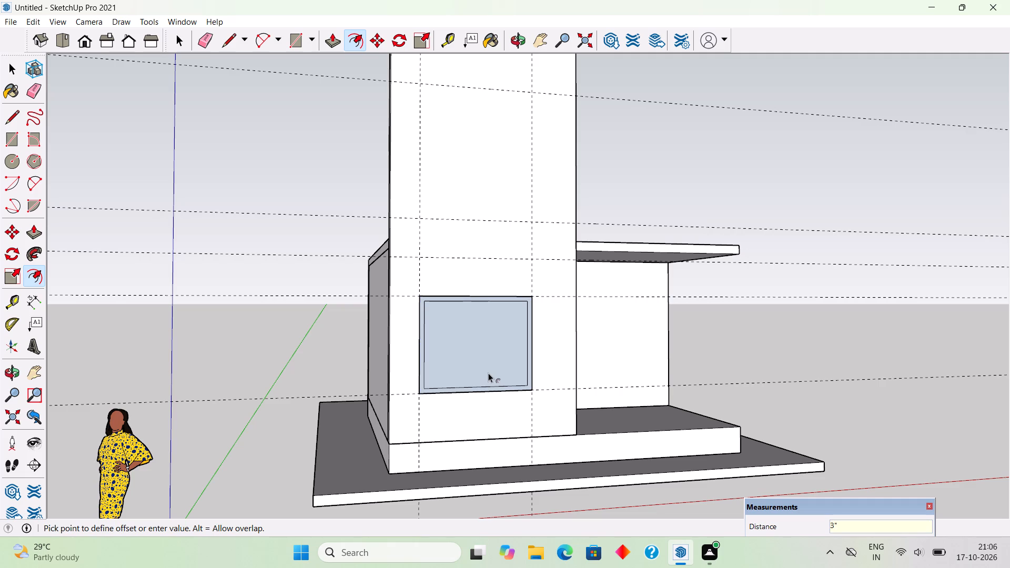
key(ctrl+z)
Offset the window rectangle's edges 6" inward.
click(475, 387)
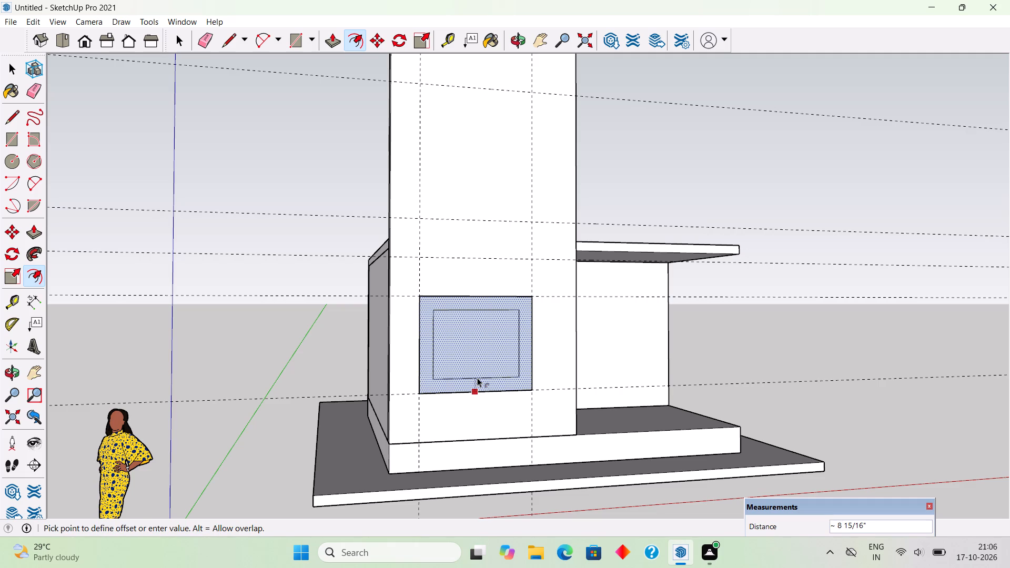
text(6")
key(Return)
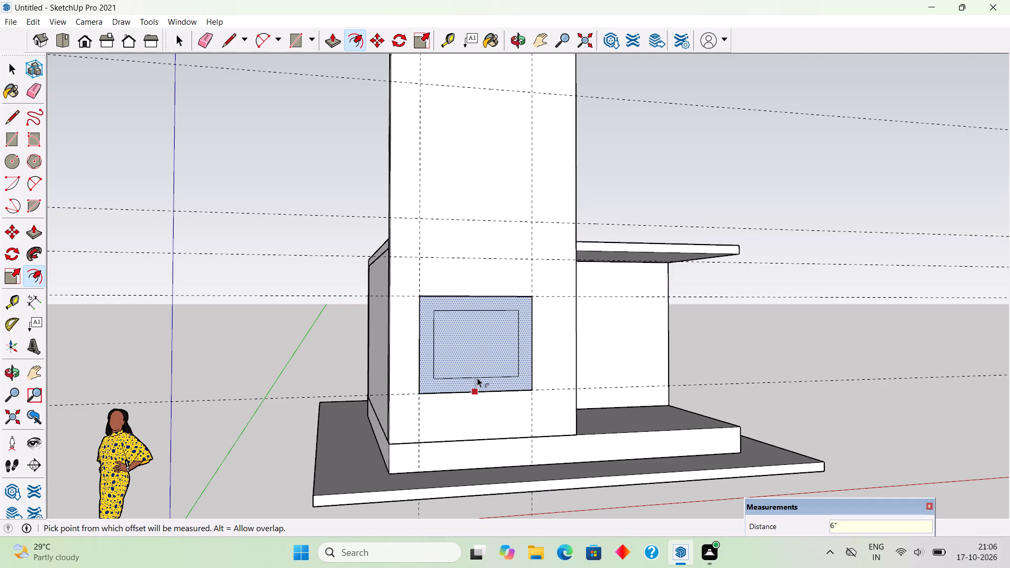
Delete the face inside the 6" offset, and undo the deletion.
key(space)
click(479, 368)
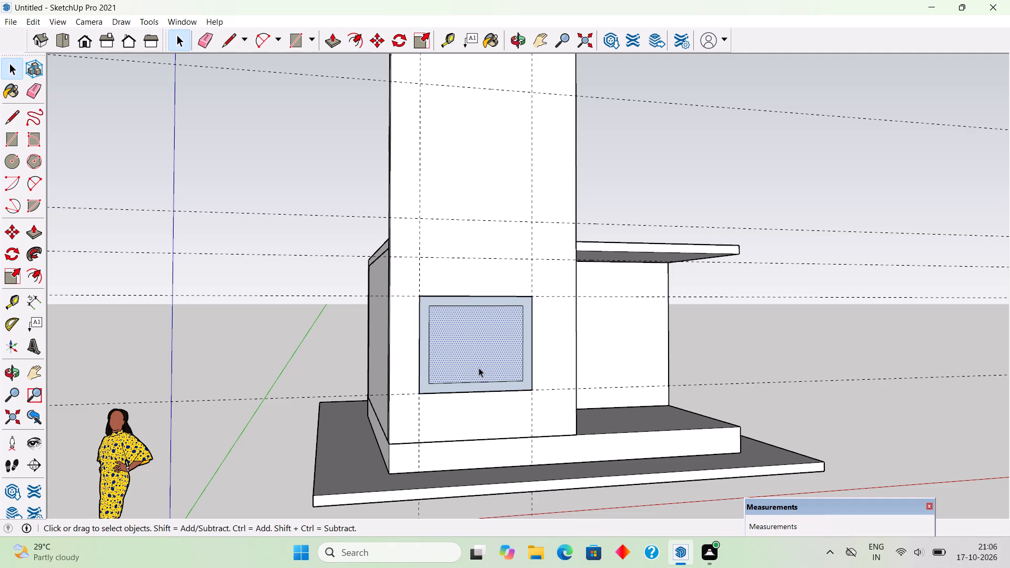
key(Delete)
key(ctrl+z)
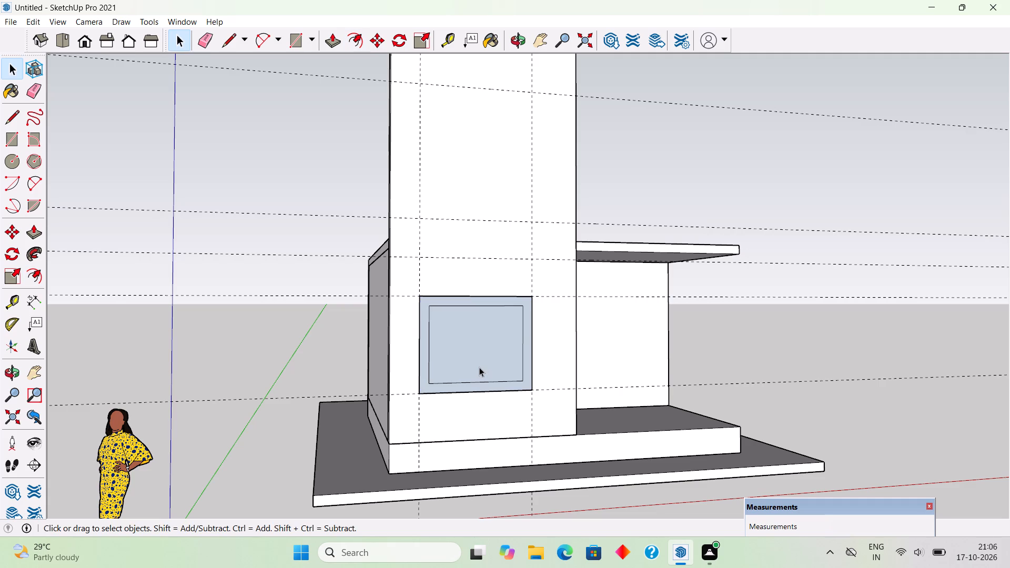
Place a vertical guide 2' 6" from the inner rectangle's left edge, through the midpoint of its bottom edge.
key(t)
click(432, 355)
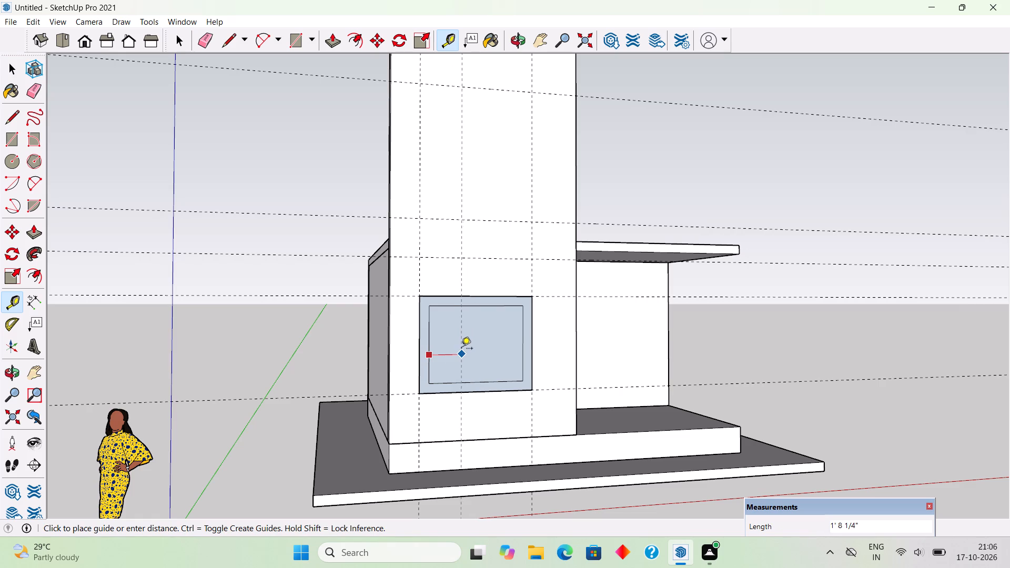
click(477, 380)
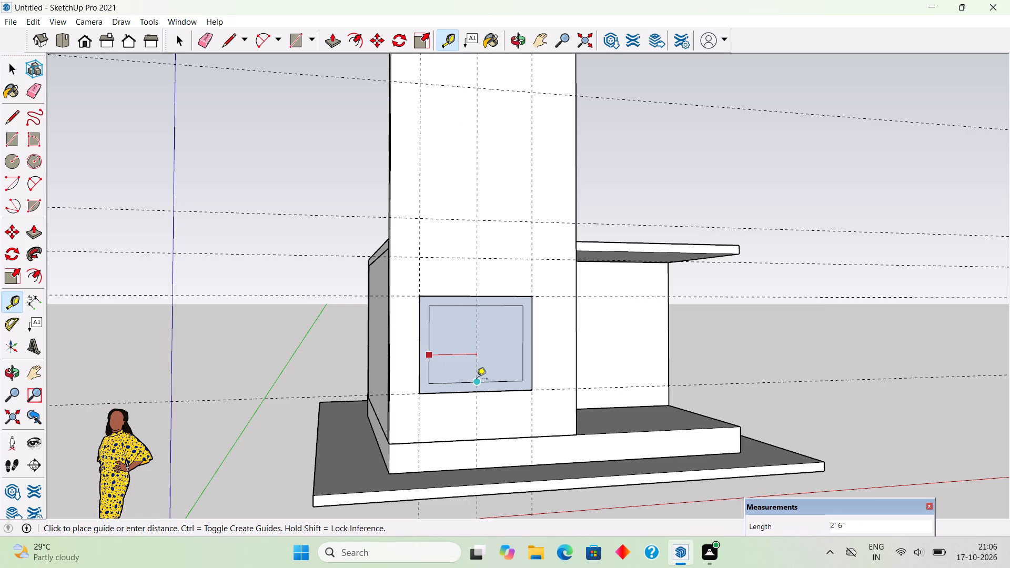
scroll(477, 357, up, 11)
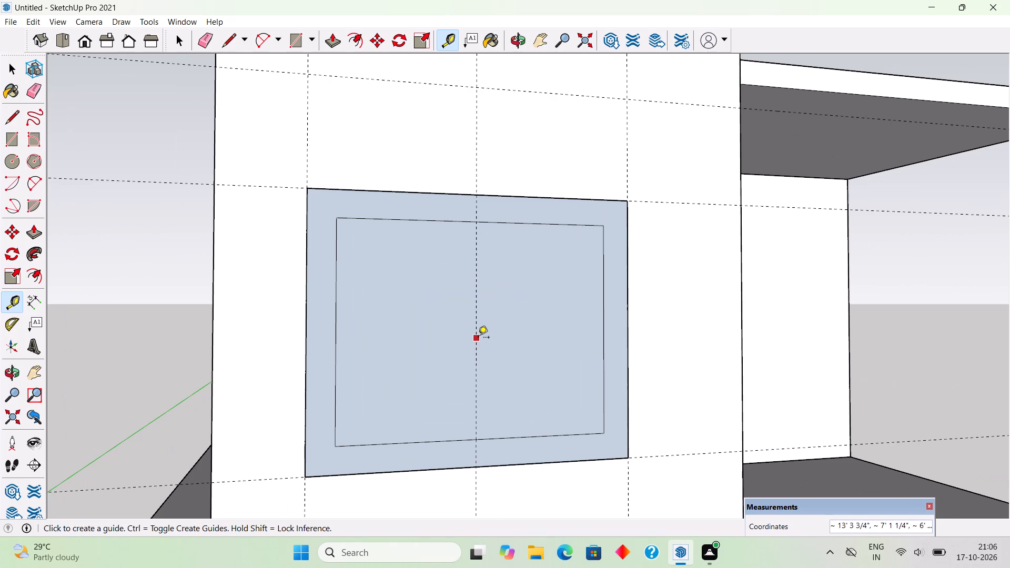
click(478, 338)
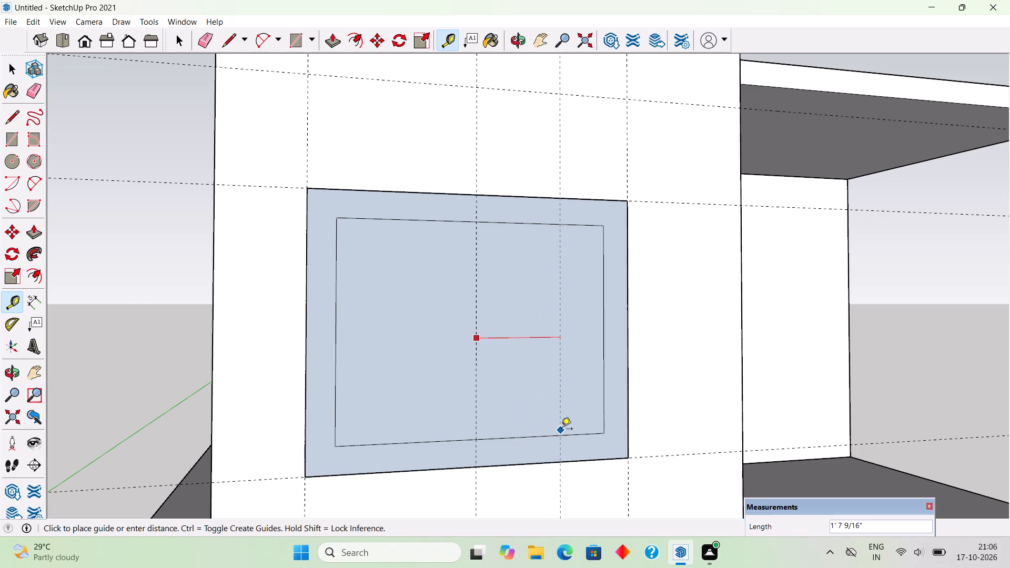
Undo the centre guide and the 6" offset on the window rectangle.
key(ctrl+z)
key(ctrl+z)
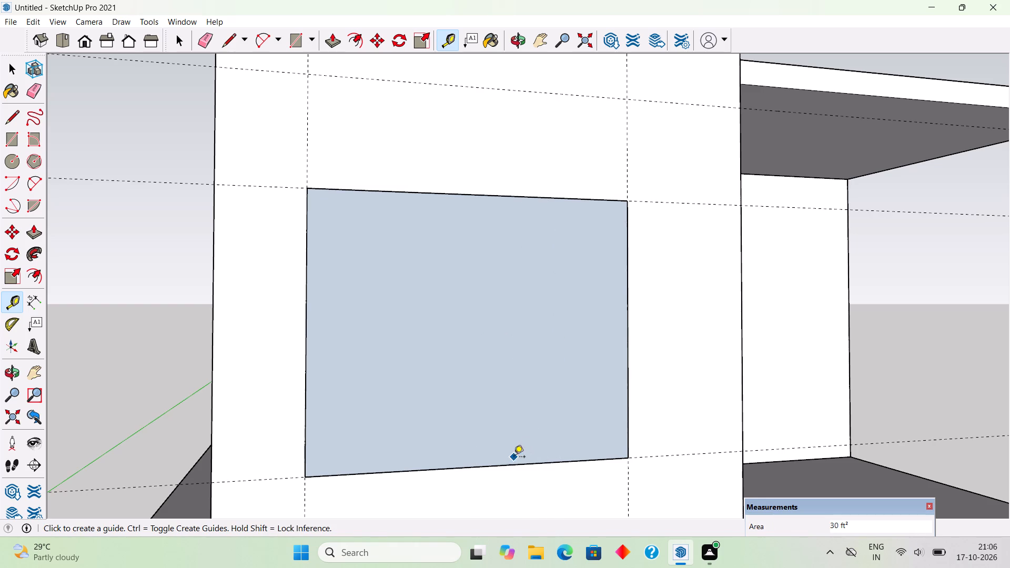
Offset the window rectangle's edges 3" inward to outline the frame, and select the inner face.
click(507, 464)
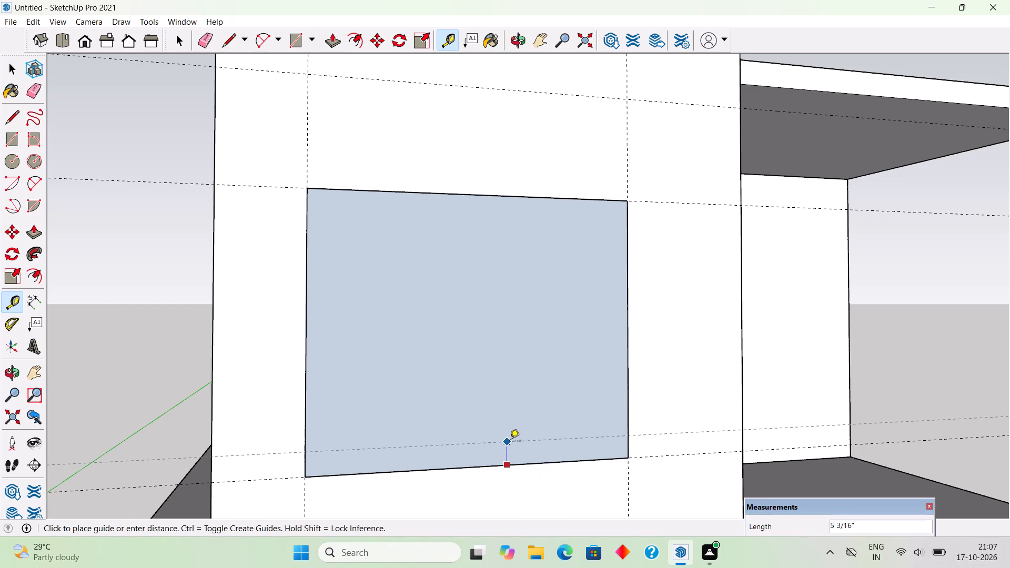
key(f)
click(506, 459)
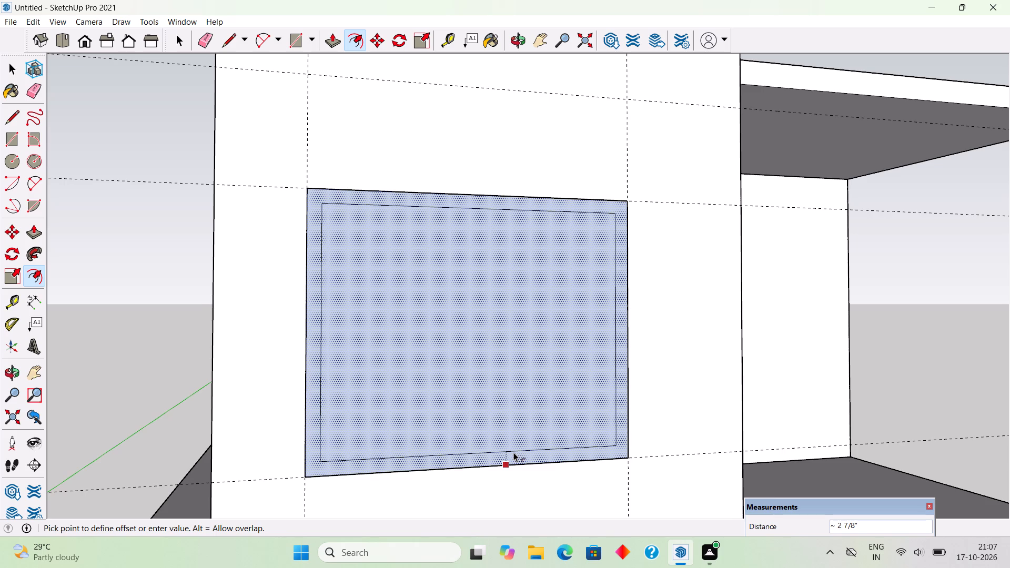
text(3")
key(Return)
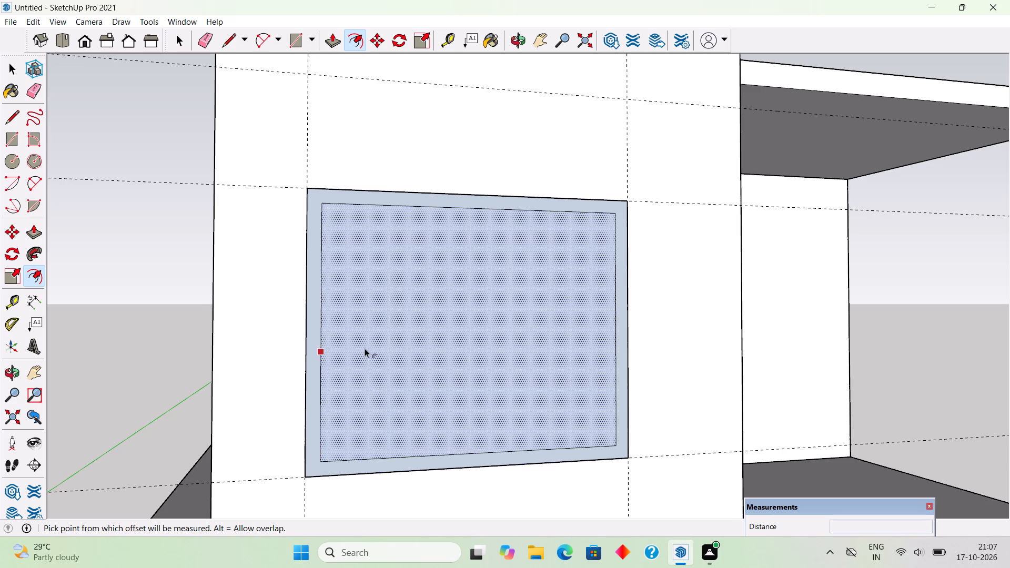
click(365, 348)
key(space)
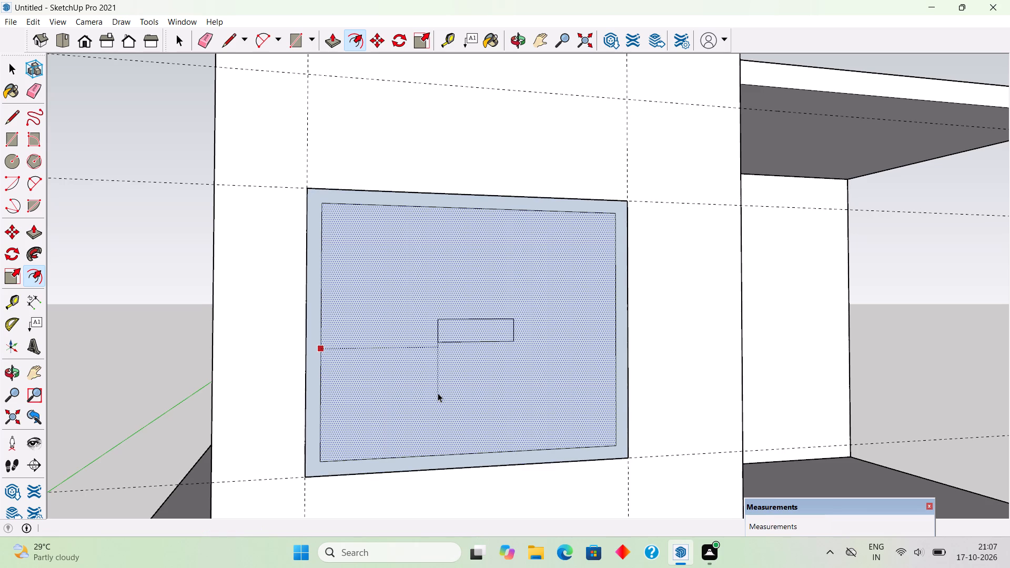
click(438, 393)
Place a vertical guide 2' 9" from the inner rectangle's left edge, through the midpoint of its bottom edge.
key(t)
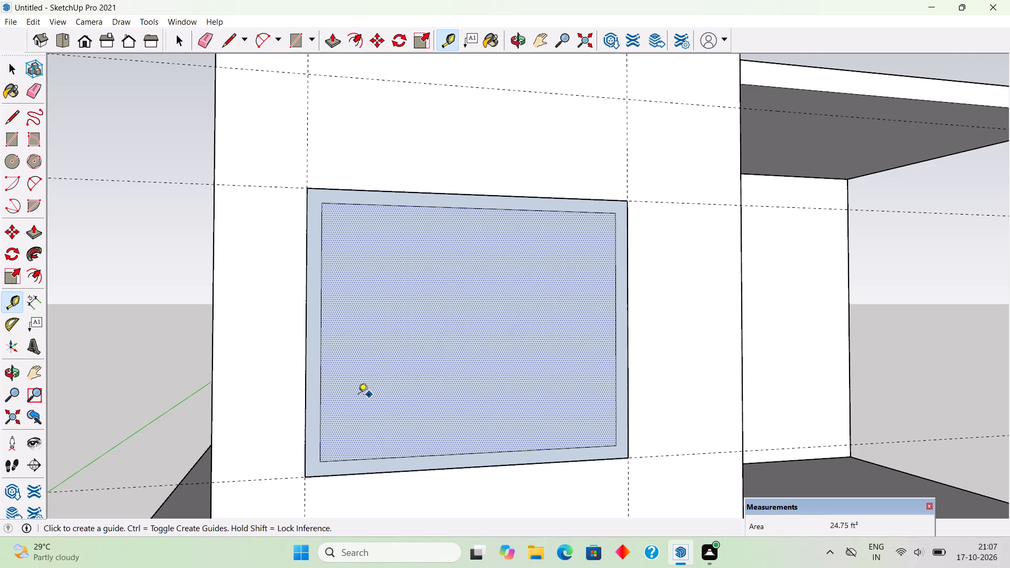
click(320, 422)
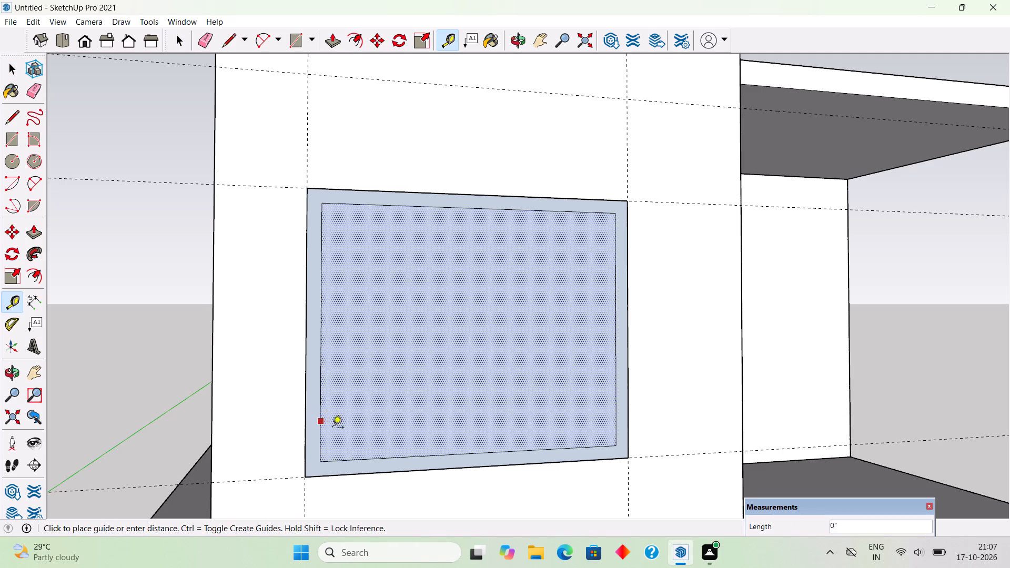
click(473, 455)
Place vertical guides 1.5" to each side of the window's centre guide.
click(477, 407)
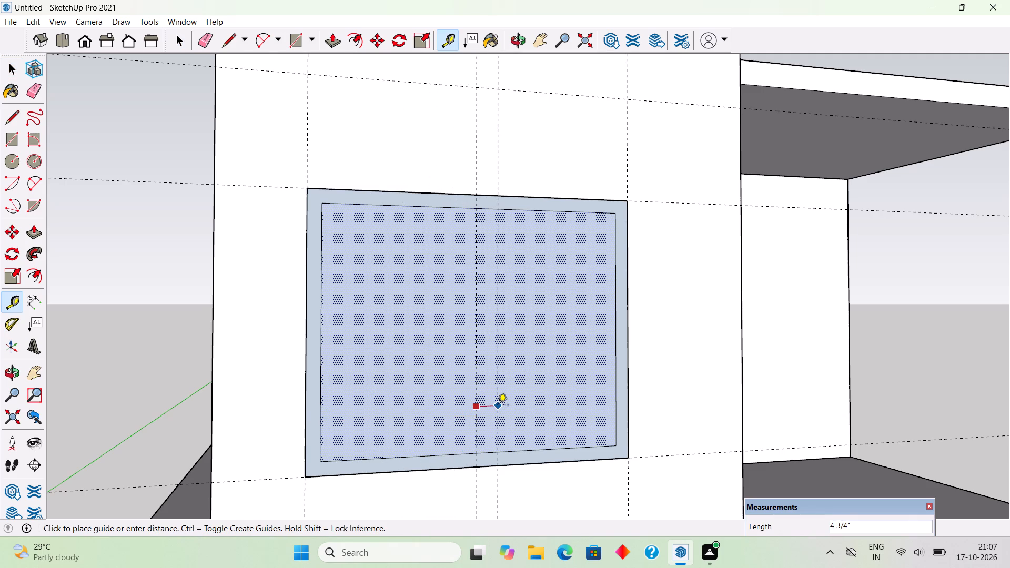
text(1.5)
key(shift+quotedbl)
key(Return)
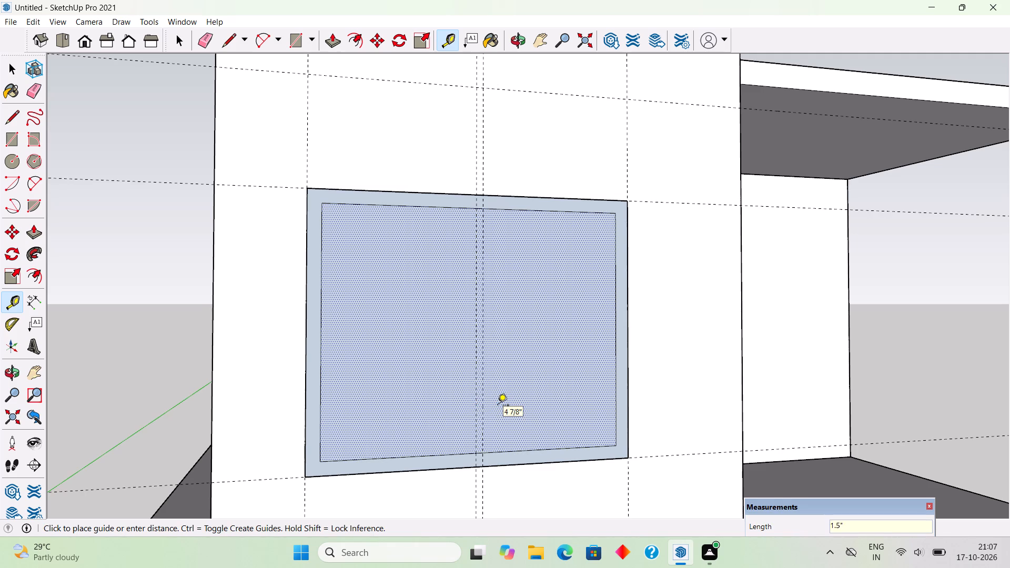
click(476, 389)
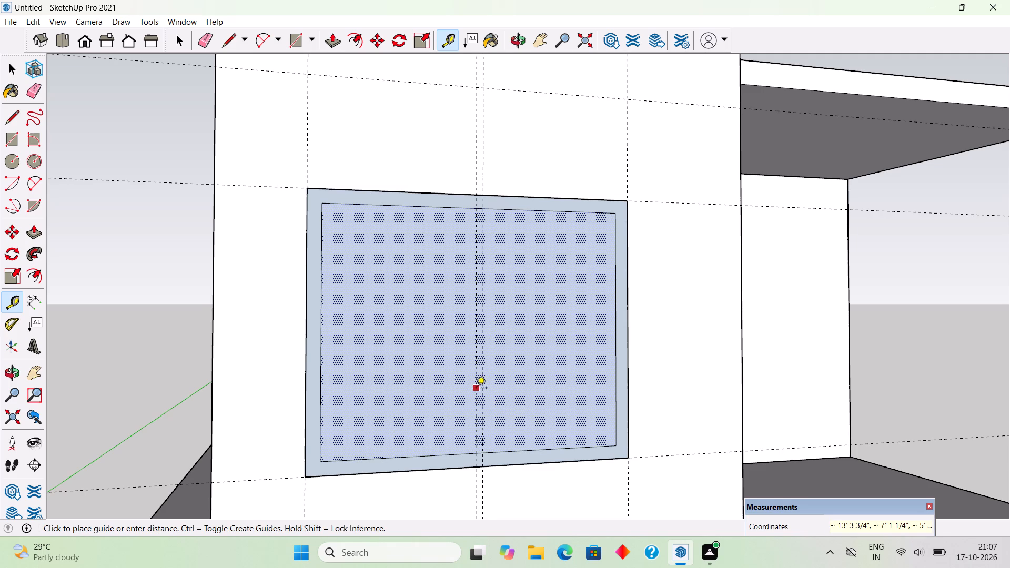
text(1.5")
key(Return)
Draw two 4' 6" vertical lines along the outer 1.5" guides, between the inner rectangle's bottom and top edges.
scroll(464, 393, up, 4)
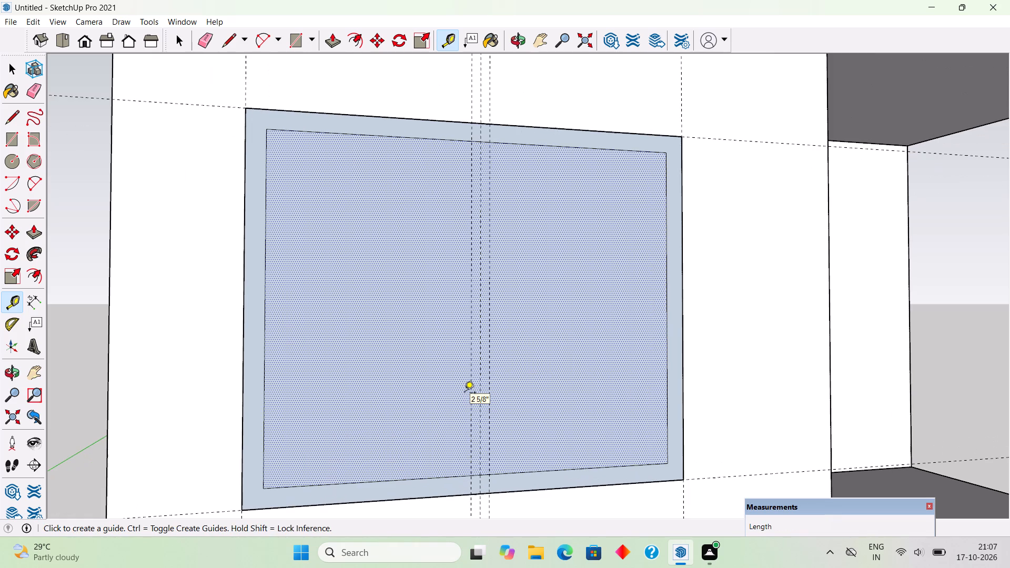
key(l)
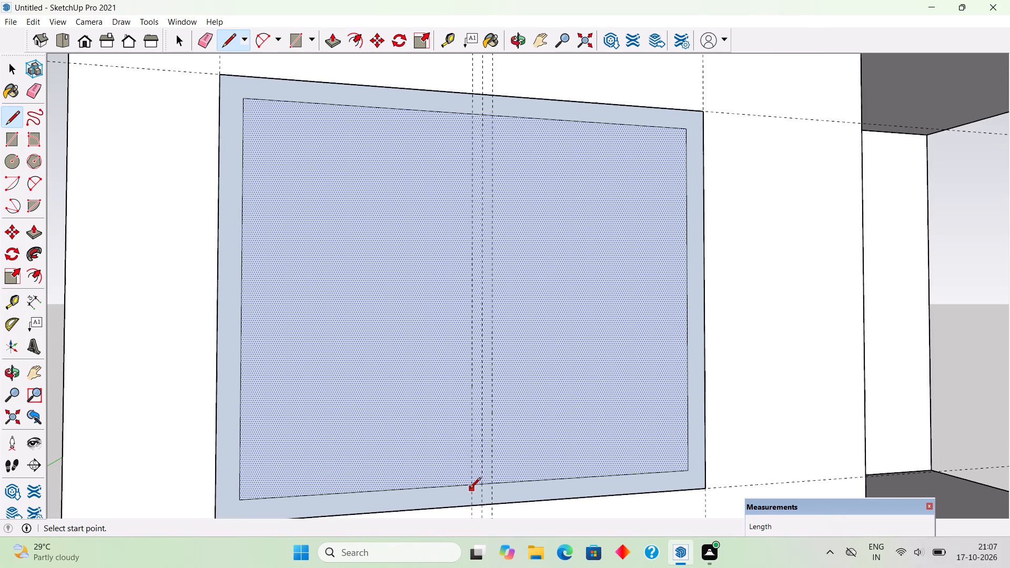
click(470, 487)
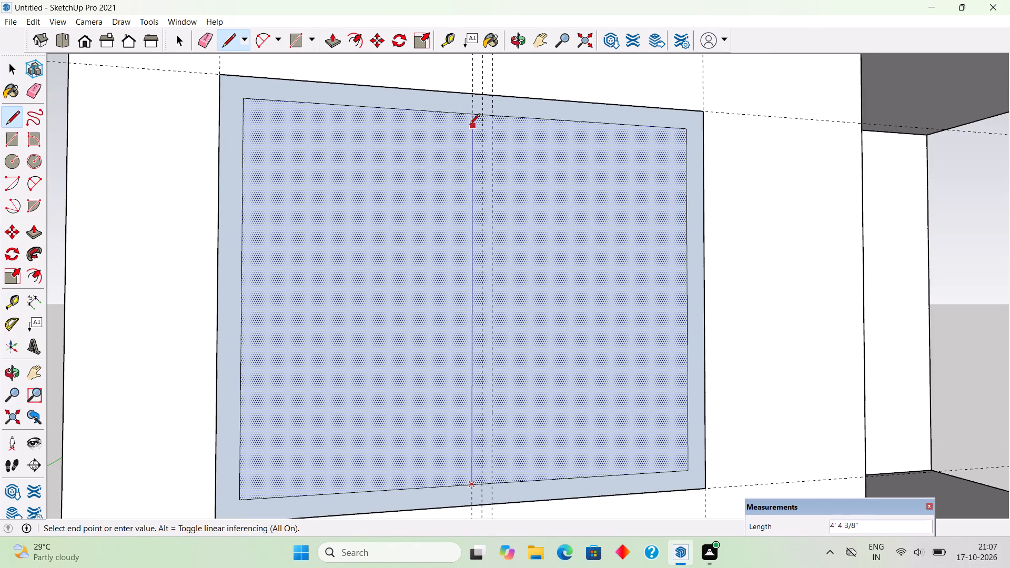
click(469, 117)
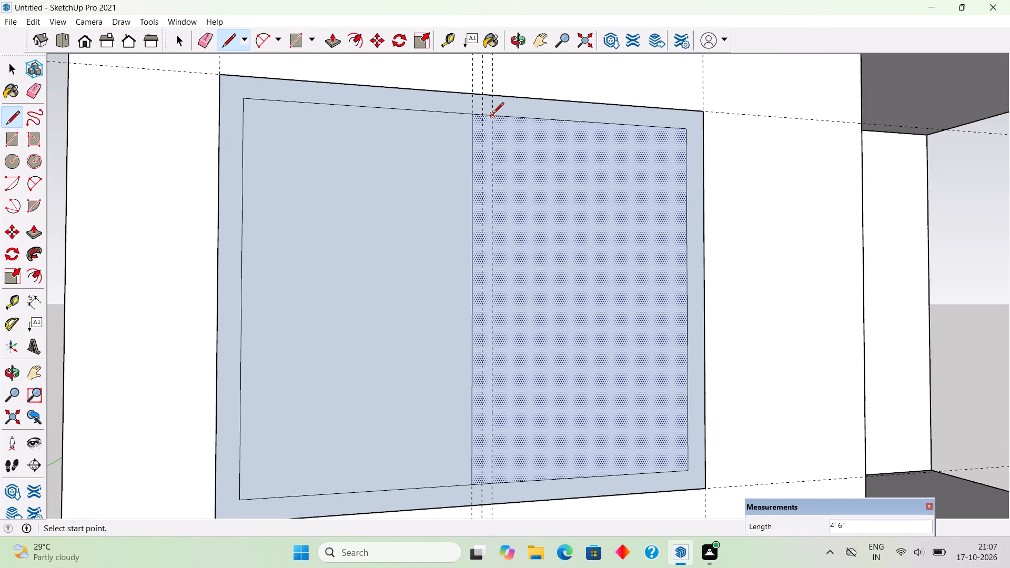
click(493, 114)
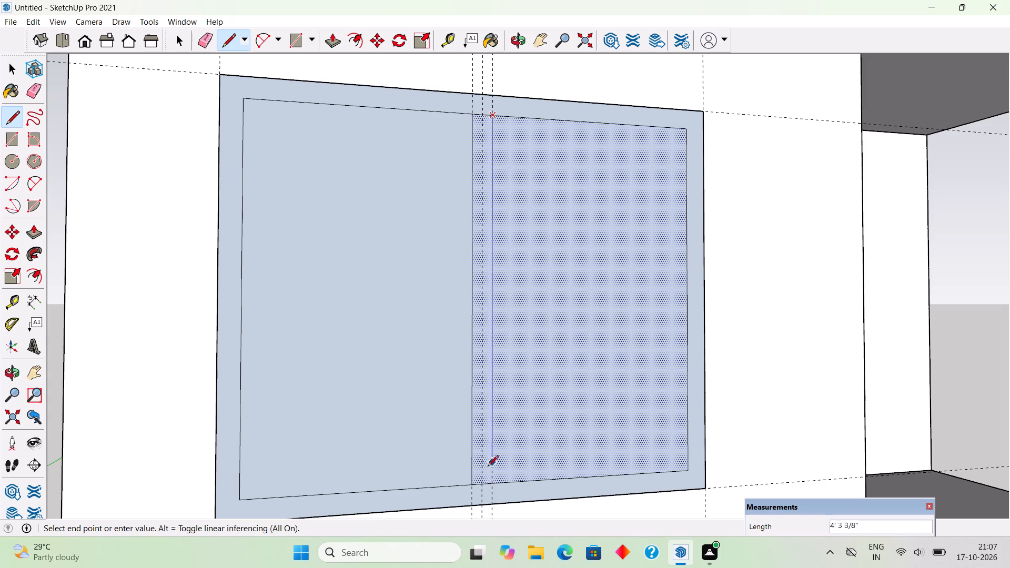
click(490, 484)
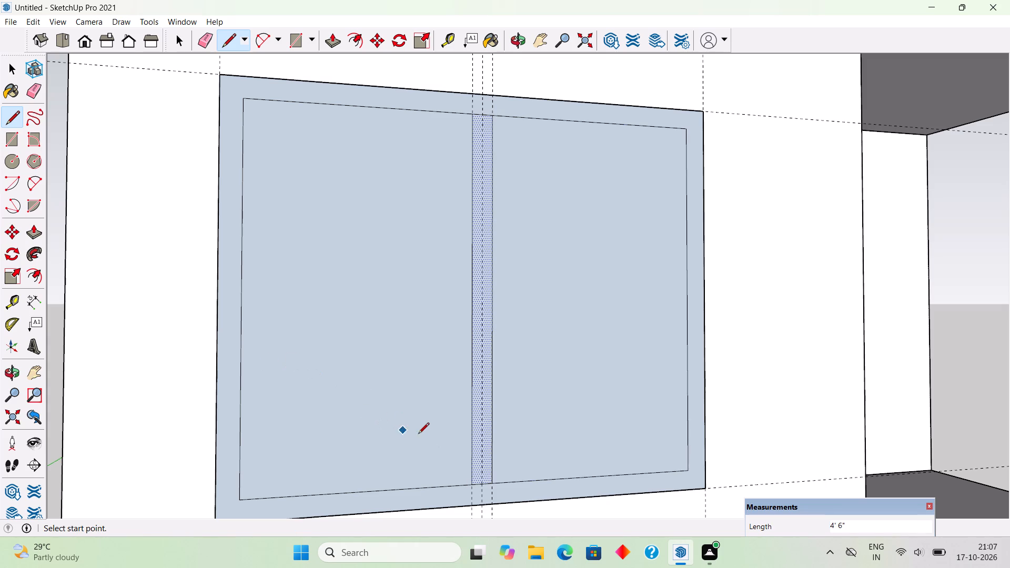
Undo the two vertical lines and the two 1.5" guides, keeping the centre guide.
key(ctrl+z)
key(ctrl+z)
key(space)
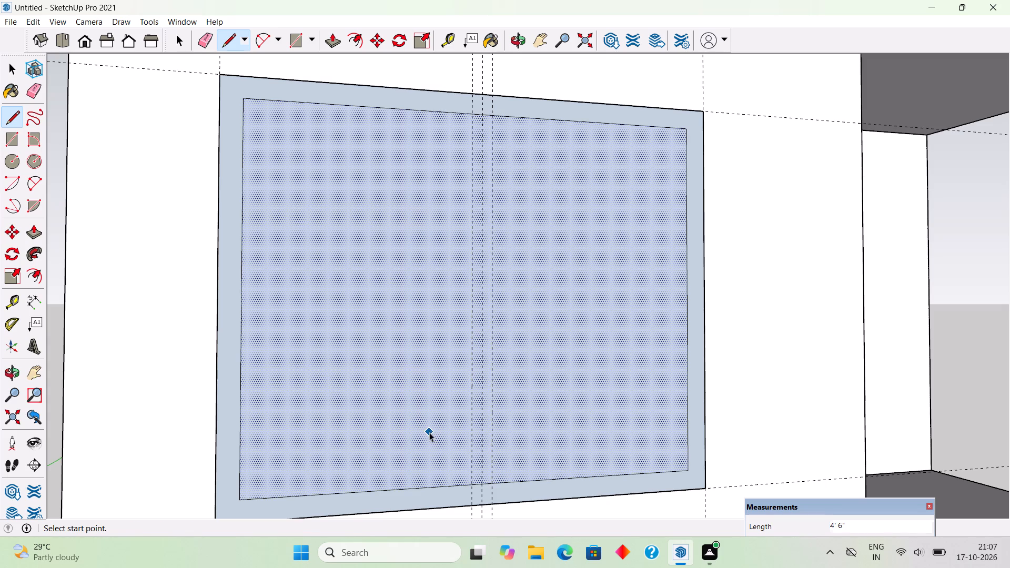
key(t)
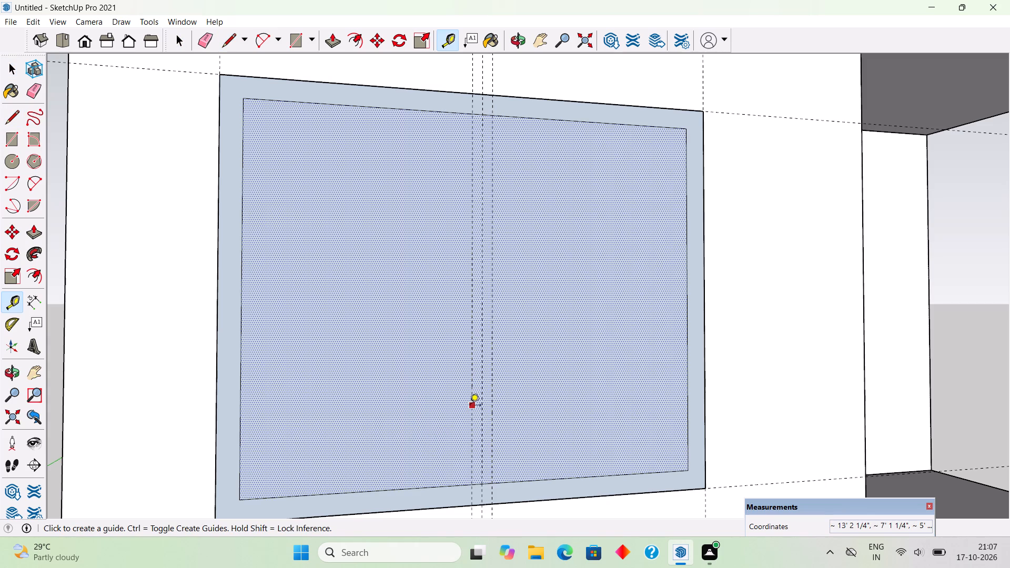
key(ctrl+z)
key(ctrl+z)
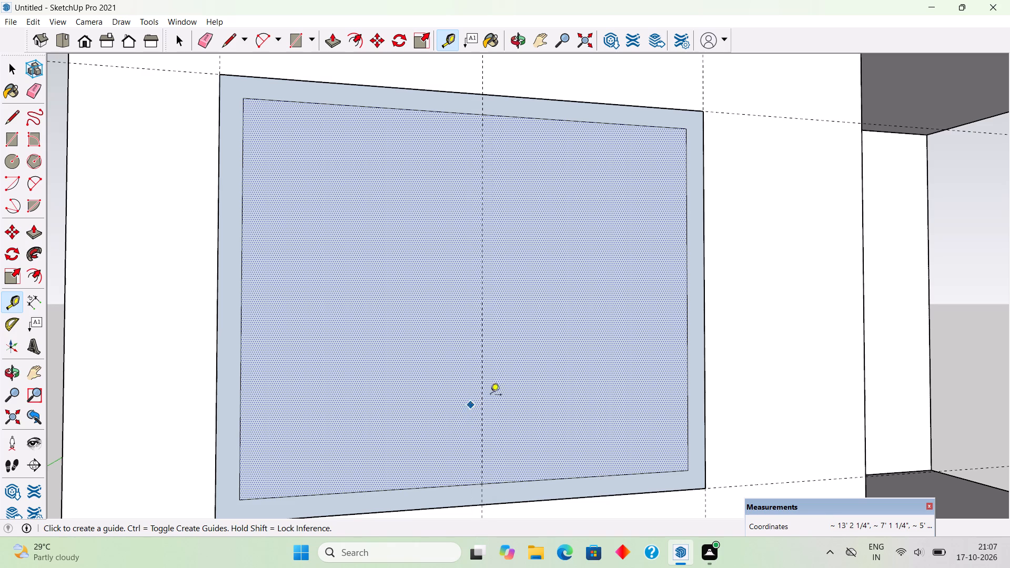
Place a vertical guide 12" to the left of the window's centre guide.
click(484, 412)
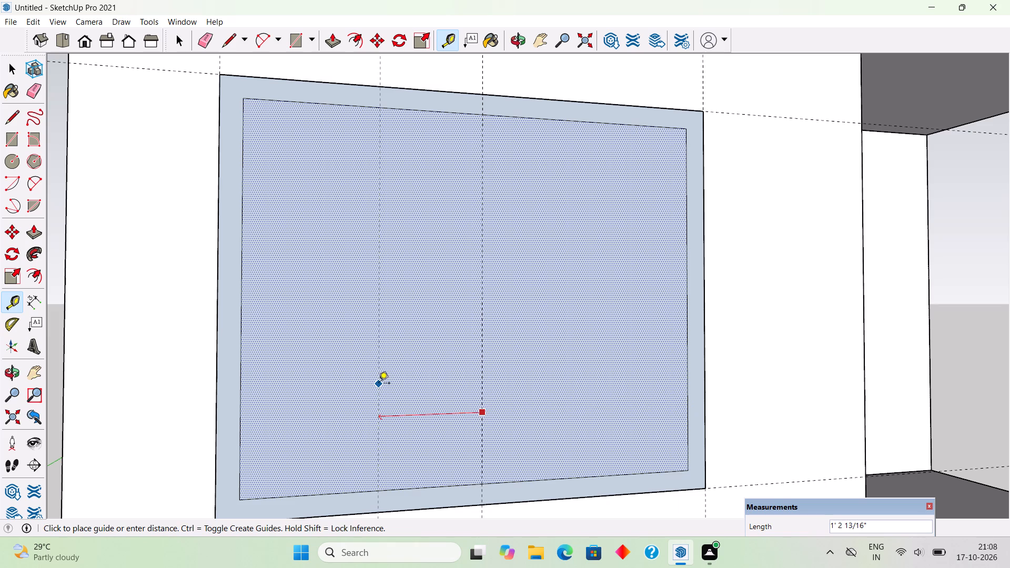
text(12")
key(Return)
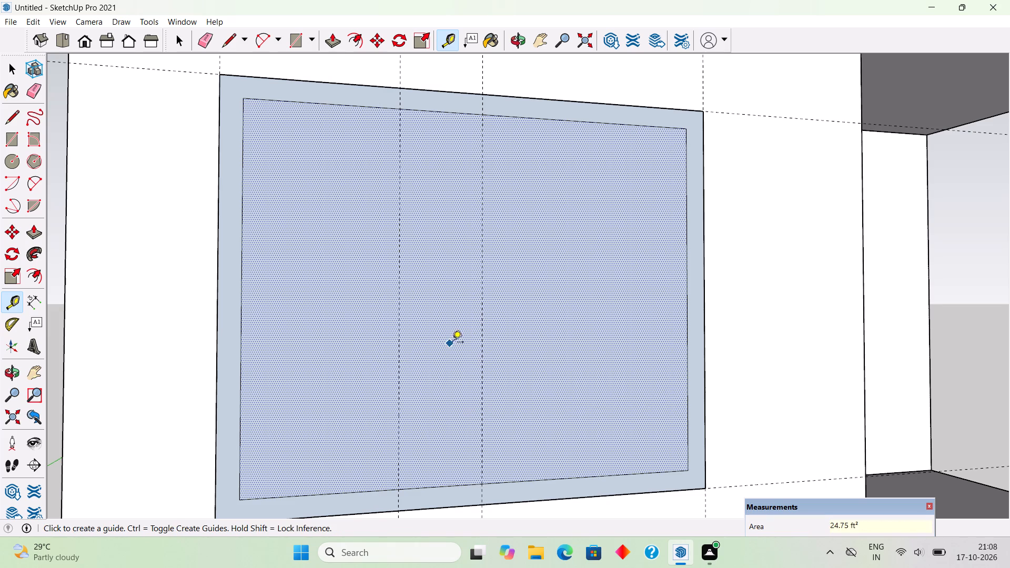
Place a vertical guide 12" to the right of the window's centre guide.
click(483, 349)
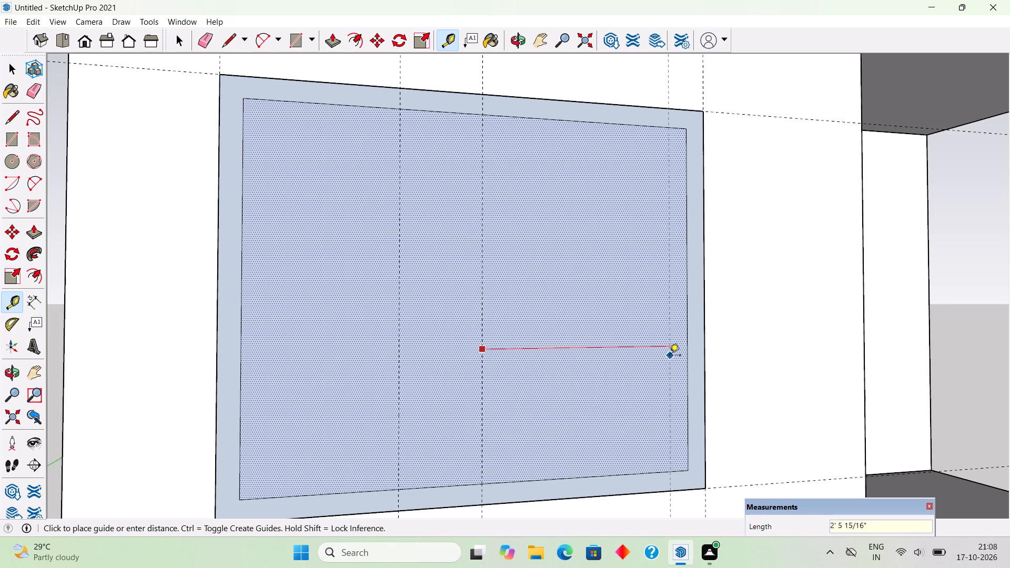
text(12")
key(Return)
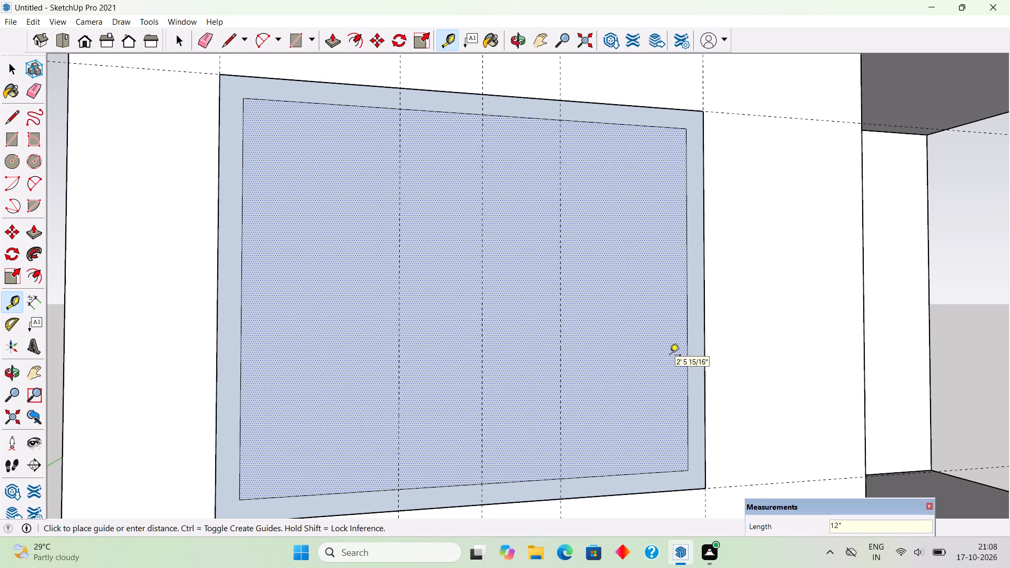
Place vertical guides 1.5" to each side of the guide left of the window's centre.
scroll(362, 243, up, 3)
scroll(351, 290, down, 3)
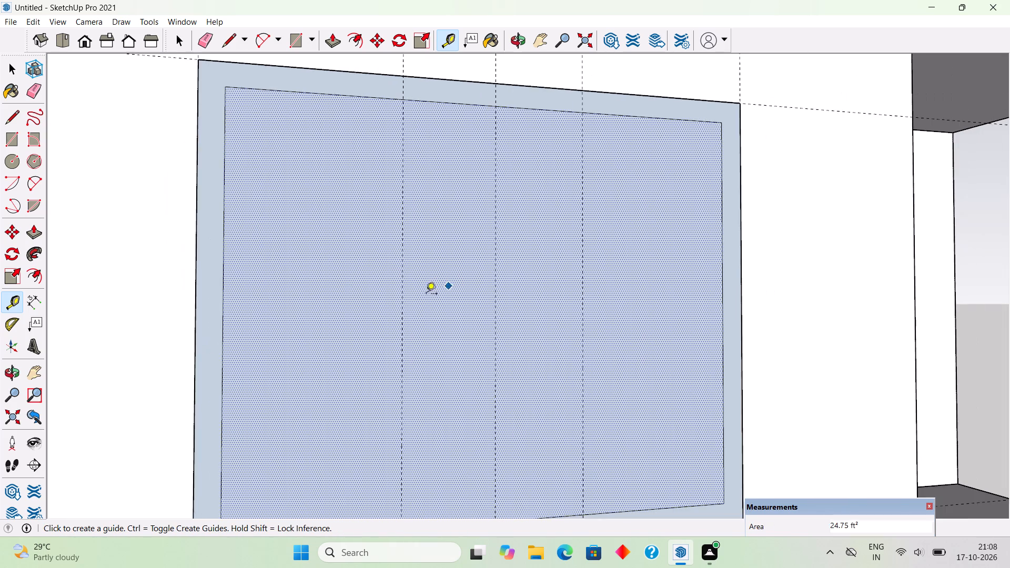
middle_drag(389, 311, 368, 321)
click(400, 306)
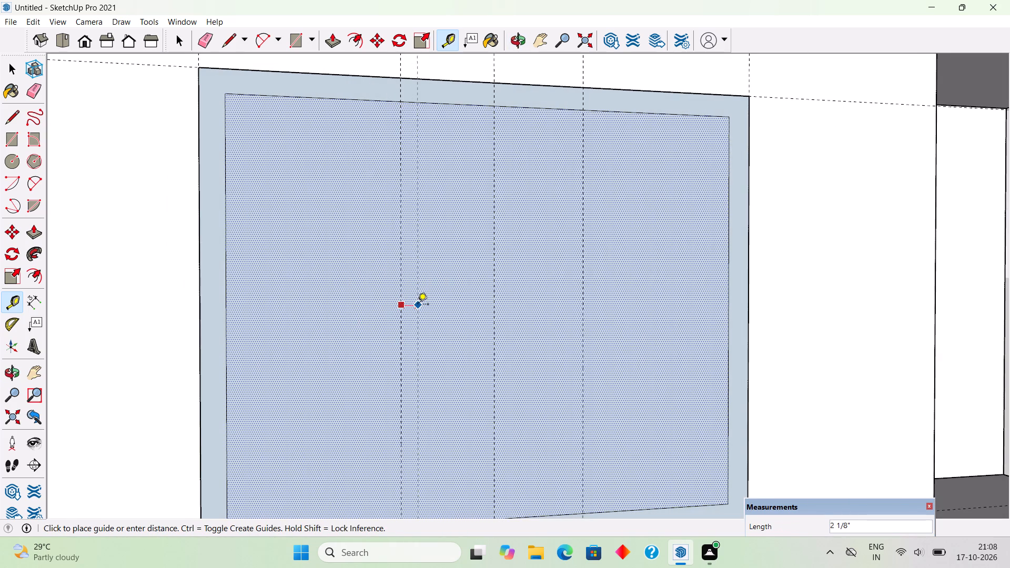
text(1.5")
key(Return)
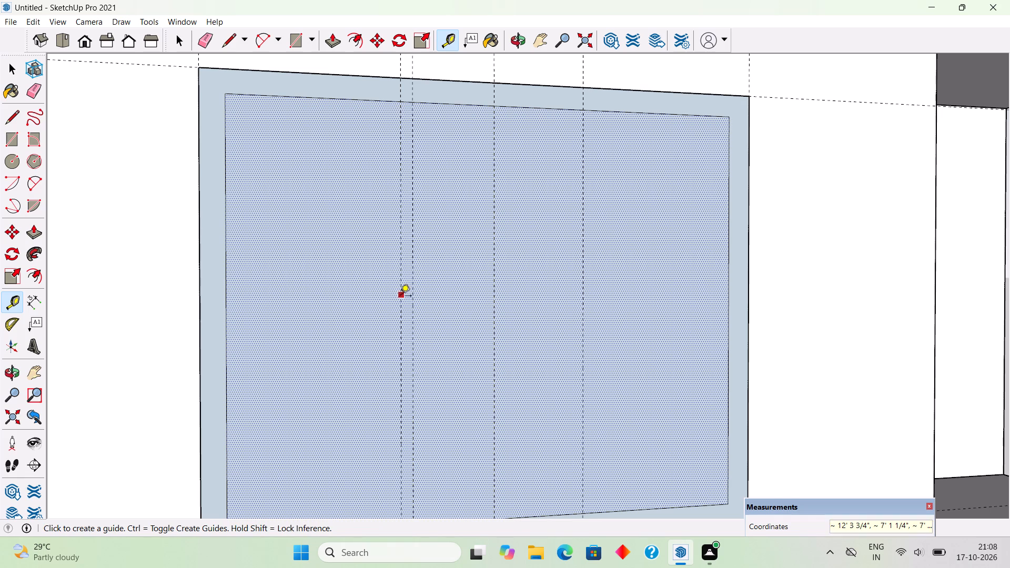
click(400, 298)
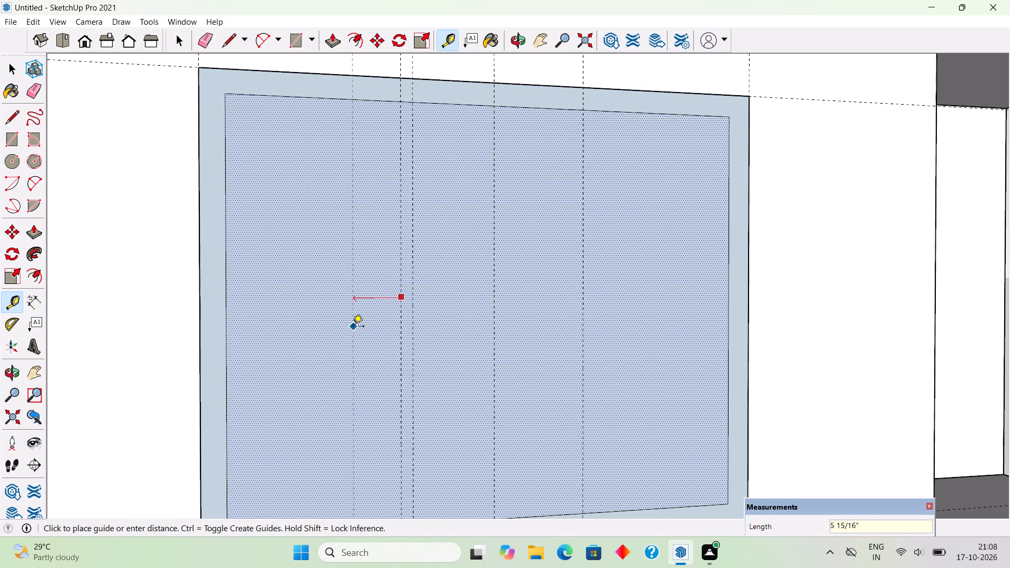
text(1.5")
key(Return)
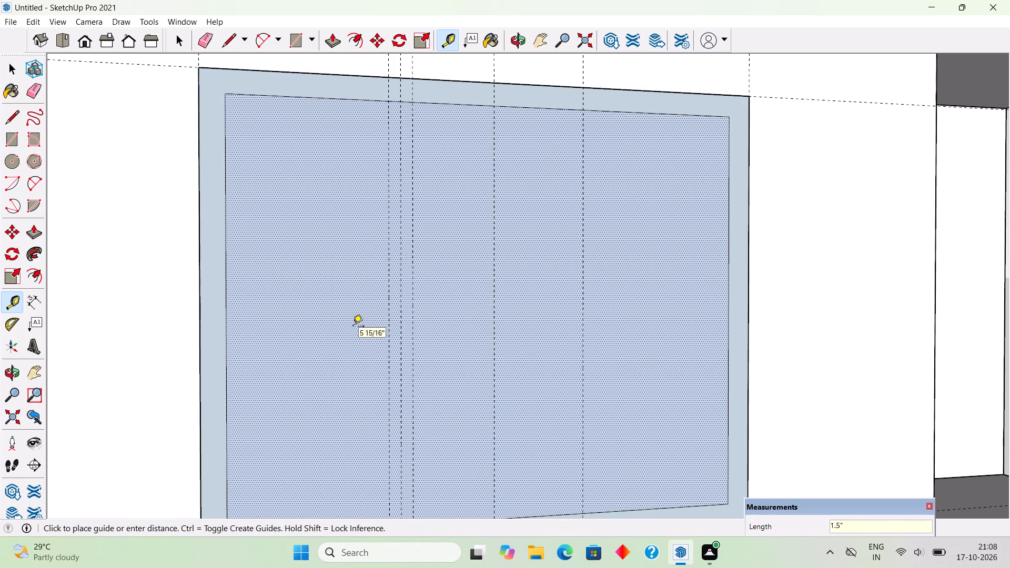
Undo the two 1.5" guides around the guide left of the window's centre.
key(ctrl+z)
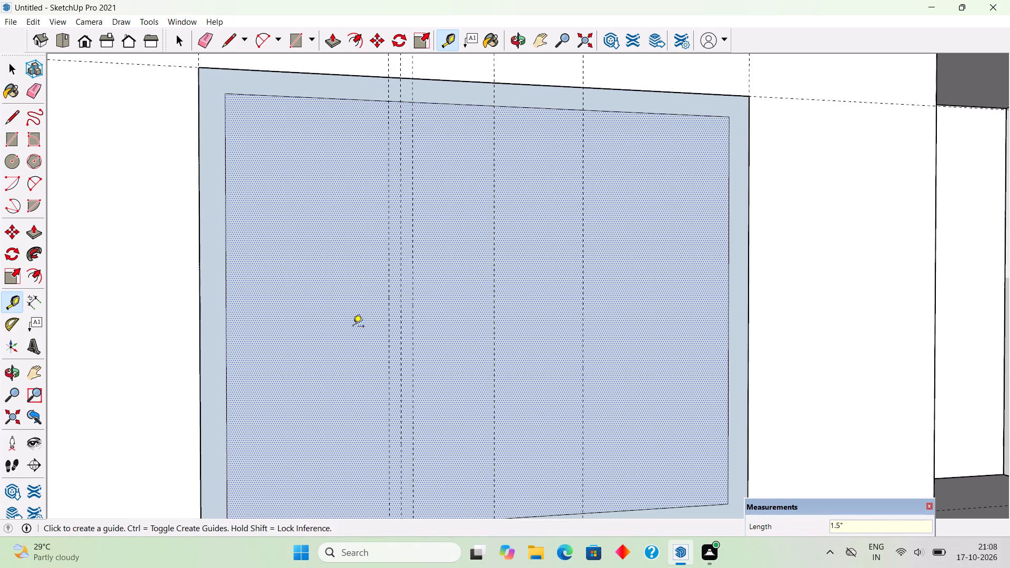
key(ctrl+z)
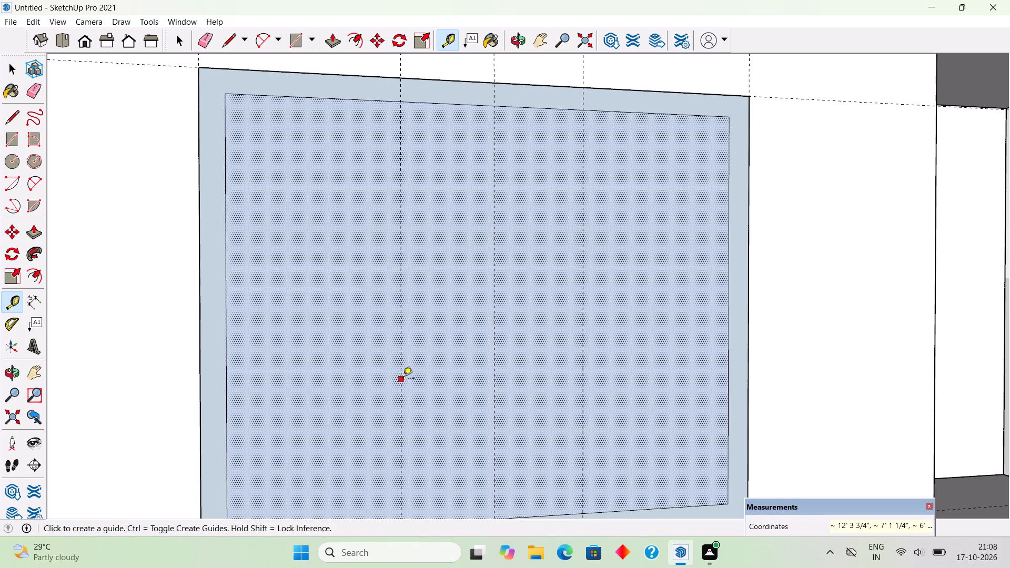
Place vertical guides 2" to the right and 1" to the left of the guide left of the window's centre.
click(403, 379)
text(2")
key(Return)
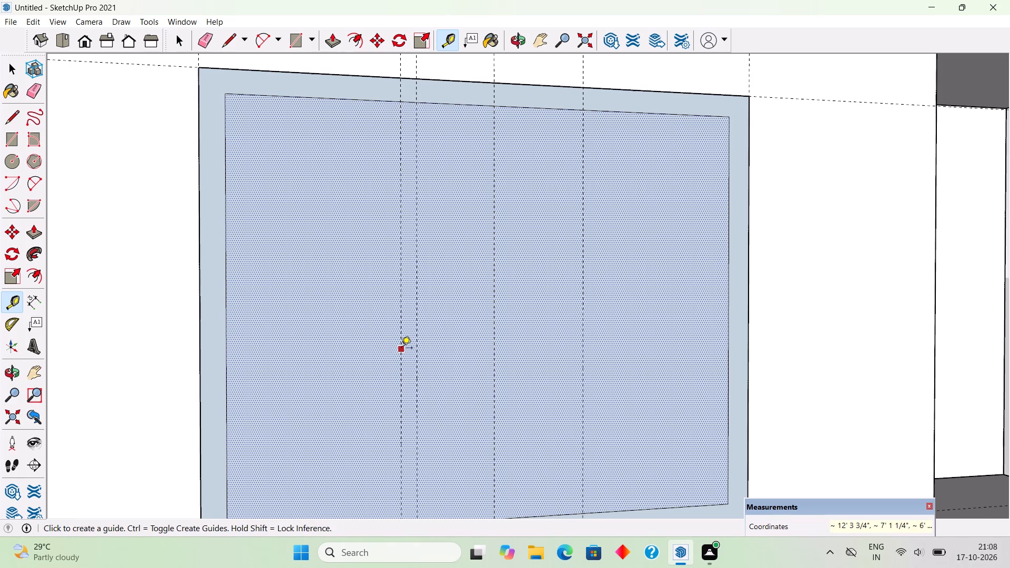
click(401, 349)
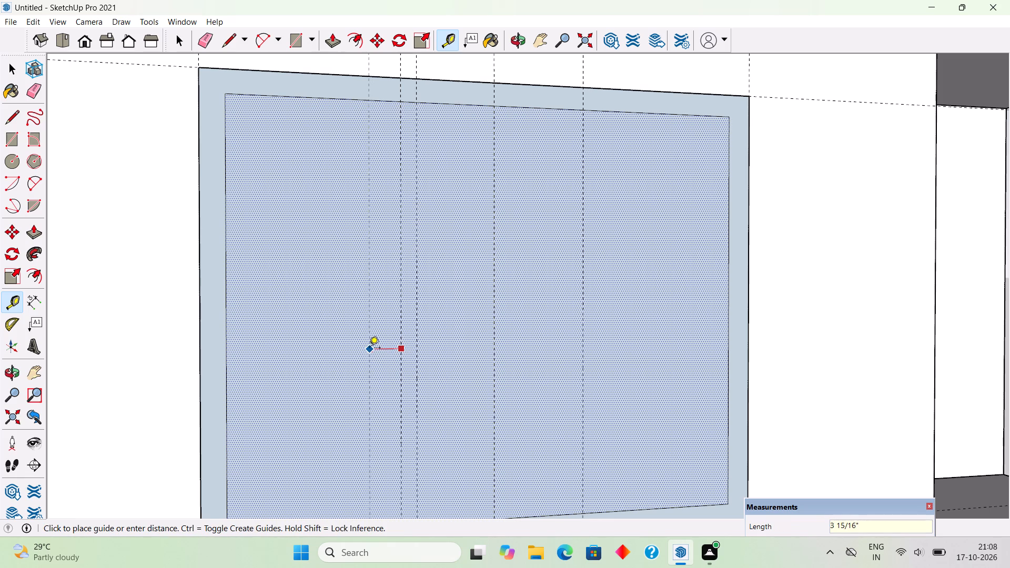
text(1")
key(Return)
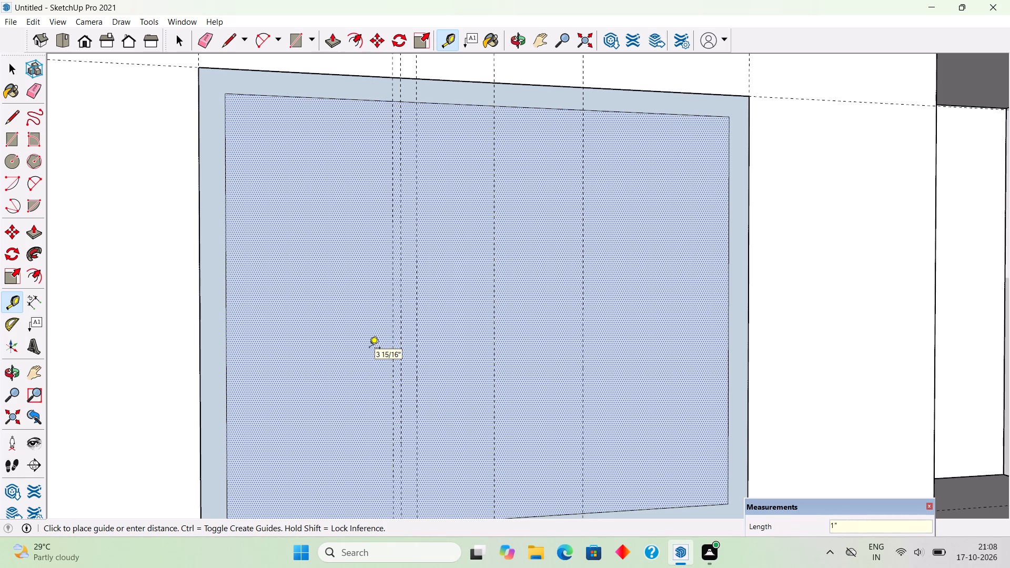
Place vertical guides 2" to the left and 1" to the right of the guide right of the window's centre.
click(582, 319)
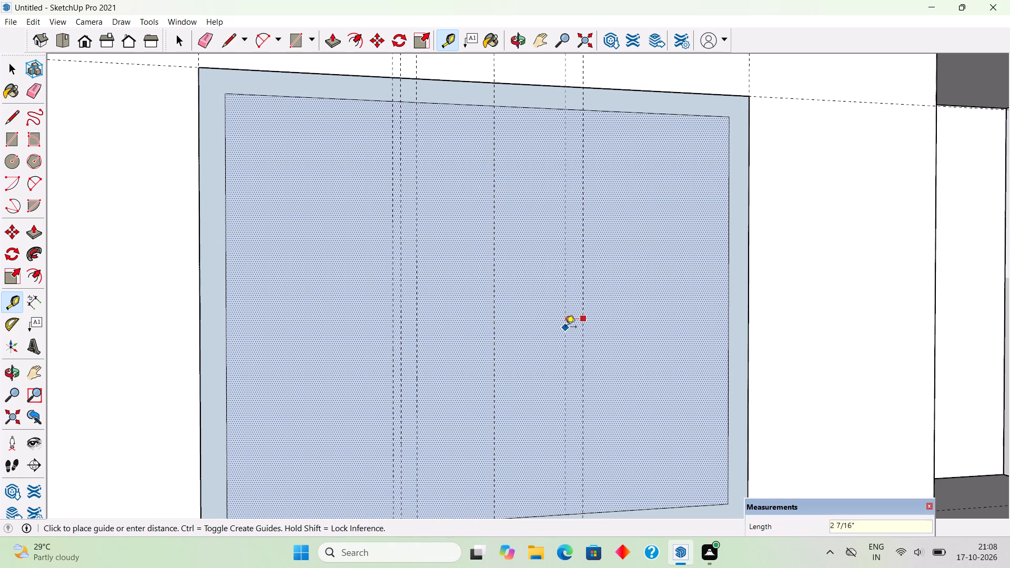
text(2")
key(Return)
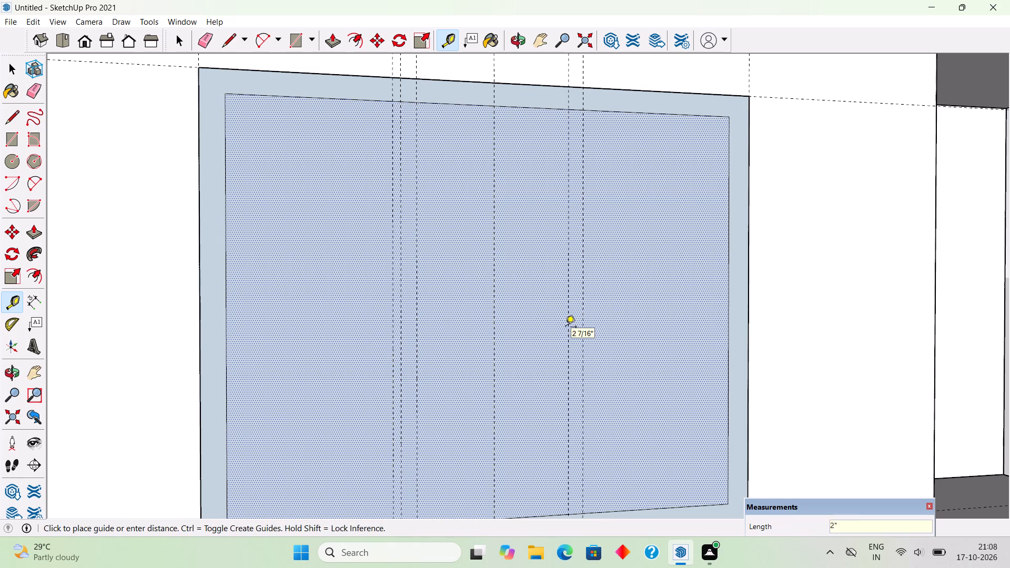
click(586, 342)
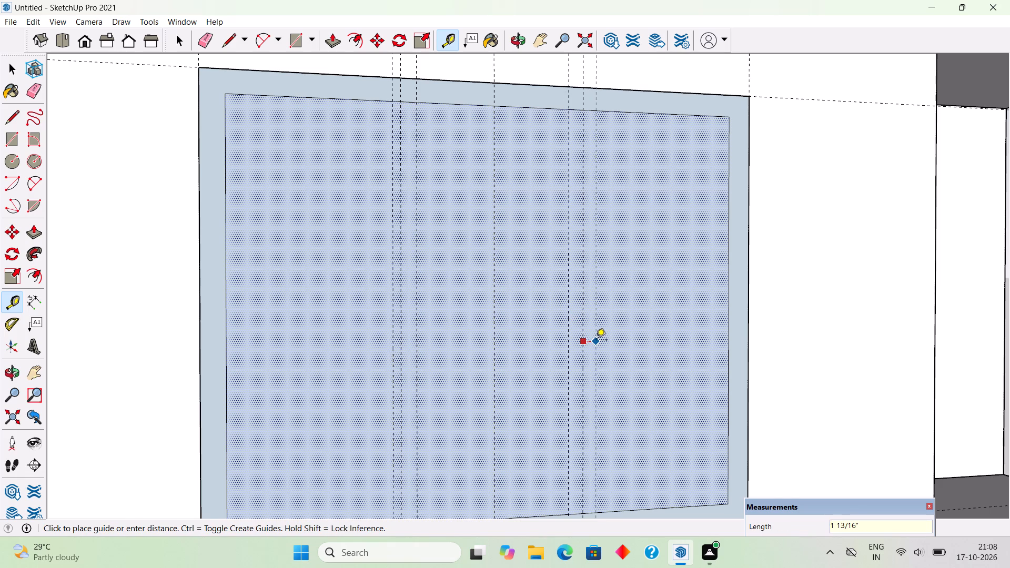
text(1")
key(Return)
Draw four 4' 6" vertical lines along the 1" and 2" offset guides, between the inner rectangle's top and bottom edges.
key(l)
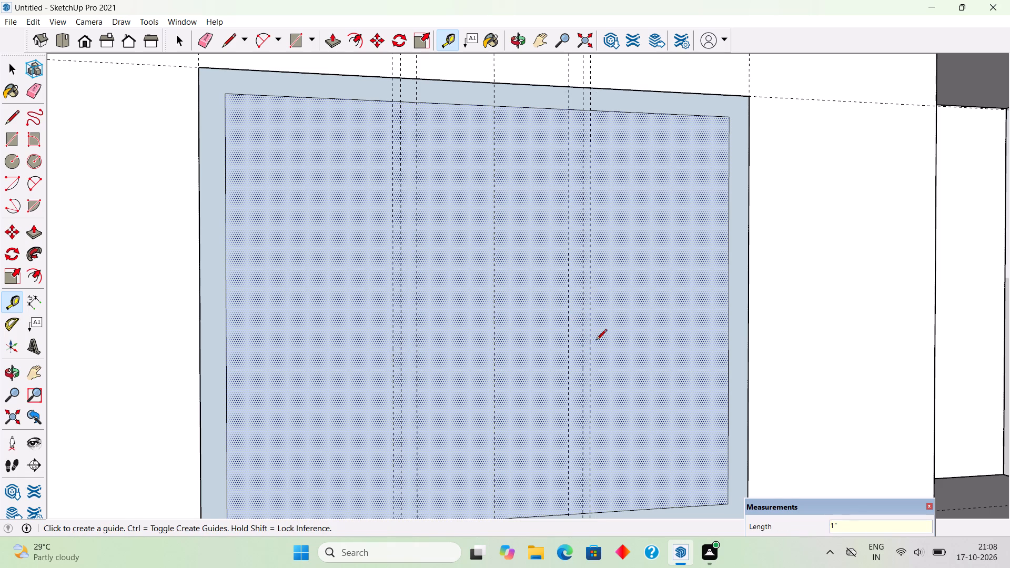
click(392, 104)
scroll(392, 104, down, 5)
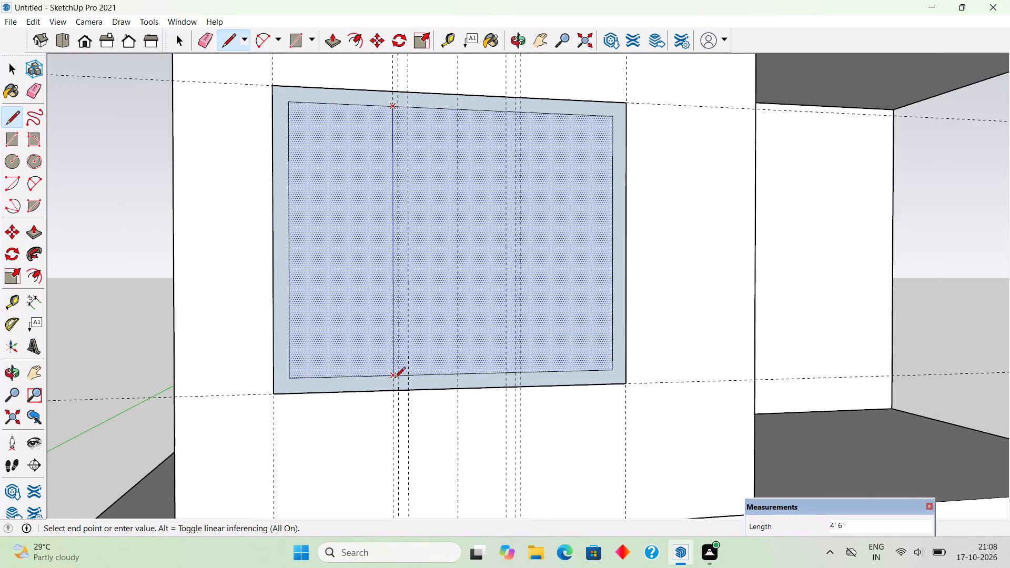
scroll(395, 379, up, 5)
click(395, 373)
click(416, 370)
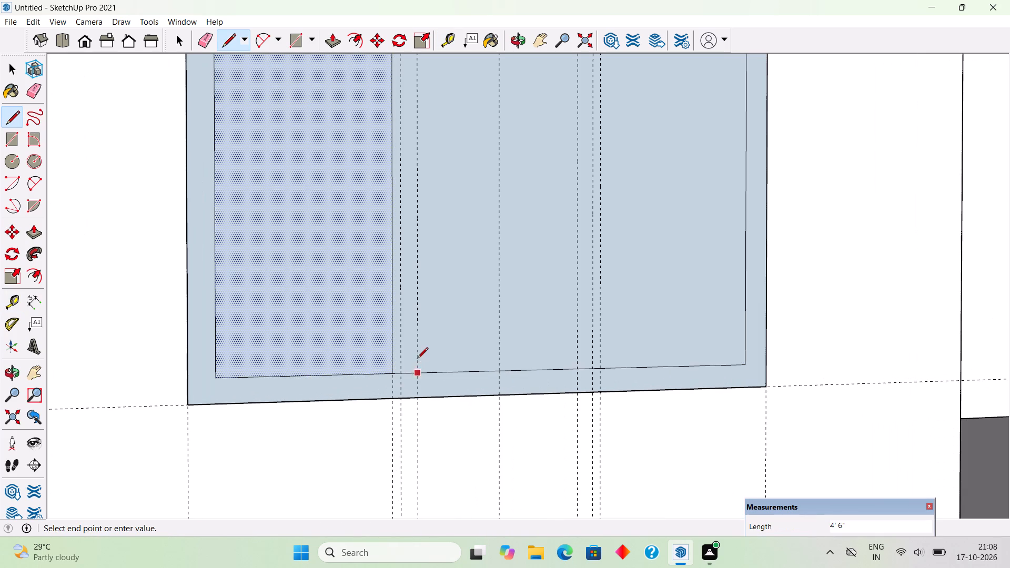
scroll(417, 356, down, 7)
scroll(420, 150, up, 4)
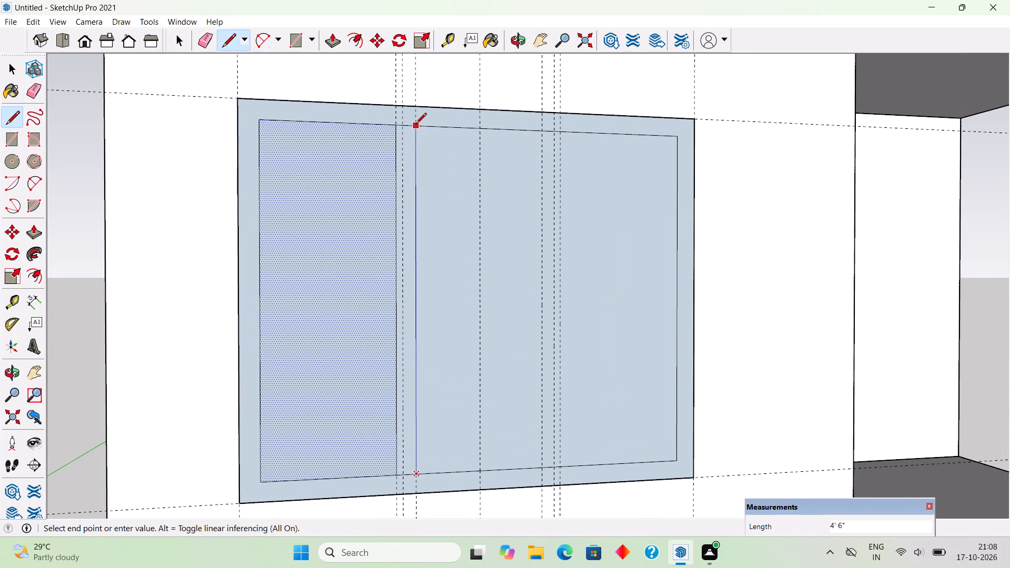
click(416, 127)
click(543, 130)
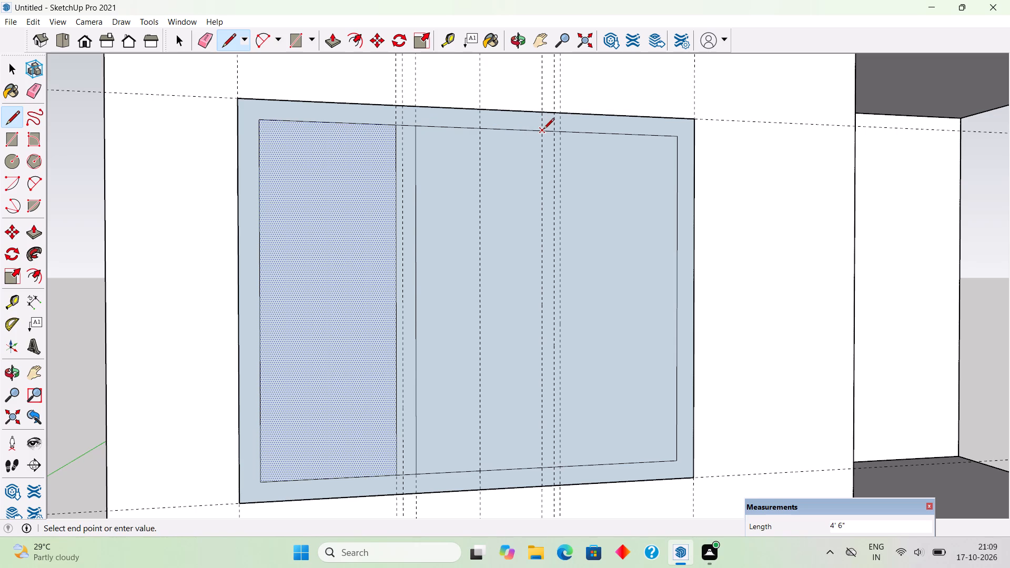
click(545, 466)
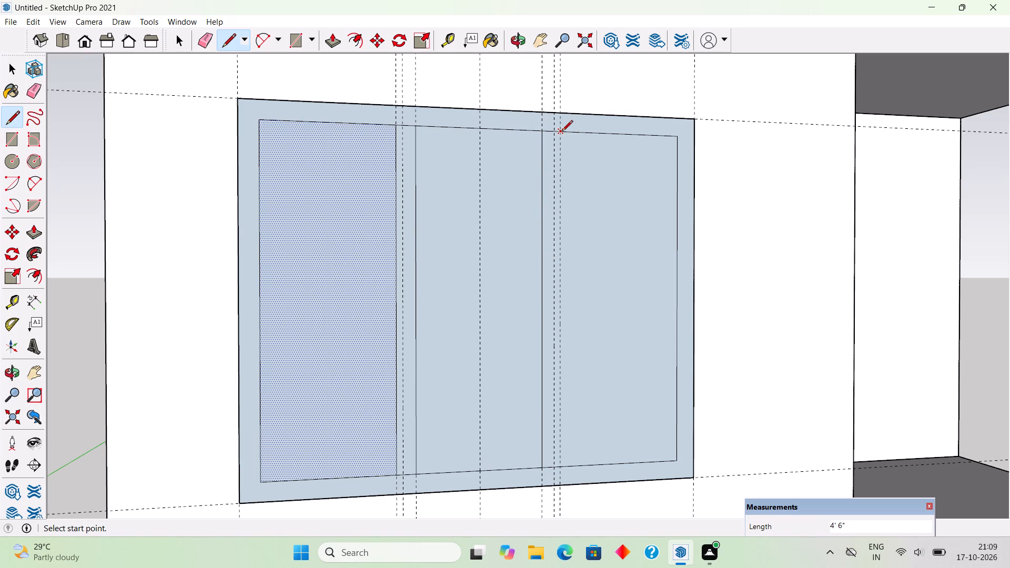
click(562, 132)
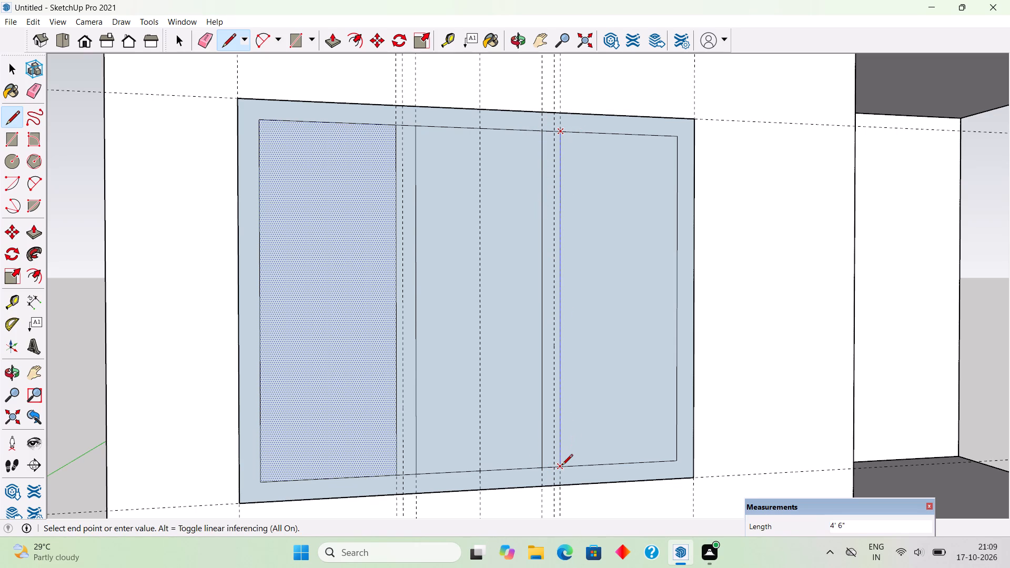
click(562, 466)
Erase the short top and bottom edge segments of the inner rectangle between each pair of vertical mullion lines.
key(e)
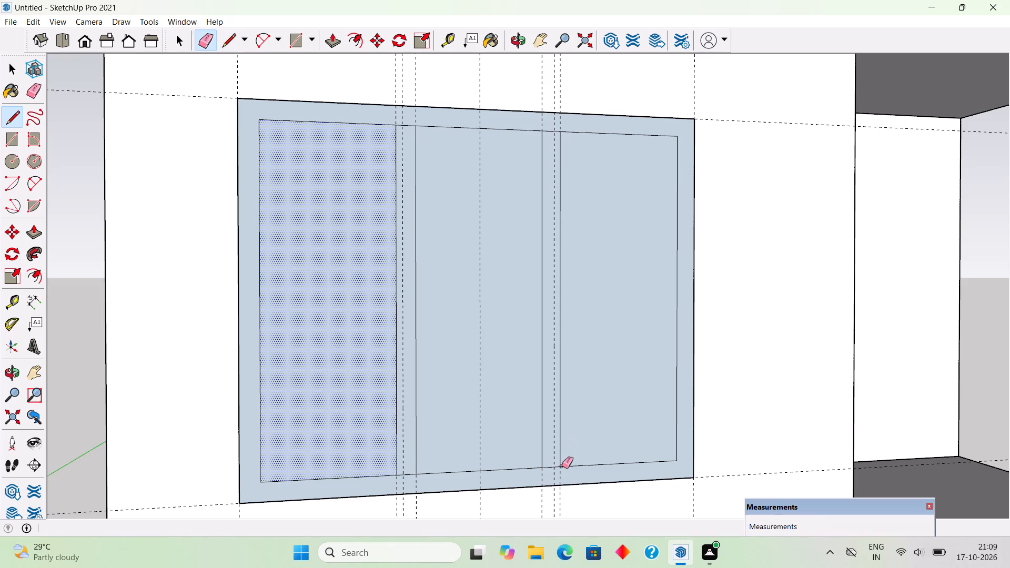
scroll(562, 466, up, 3)
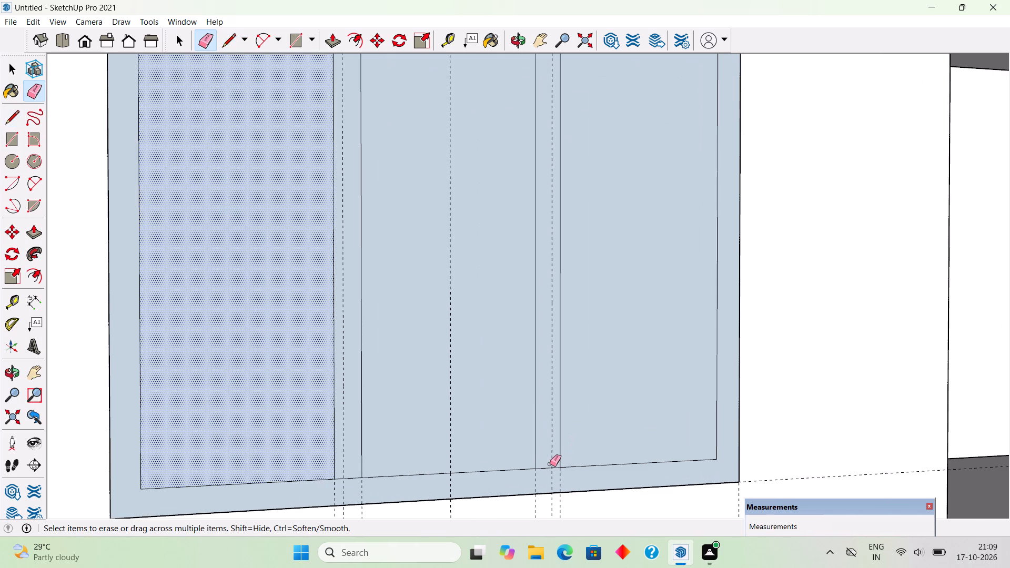
click(549, 464)
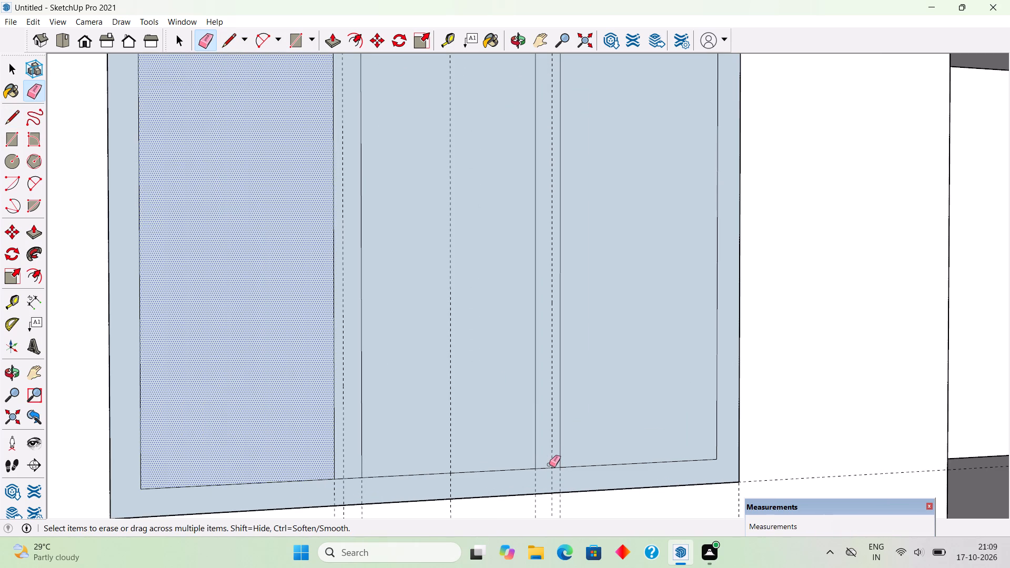
click(549, 468)
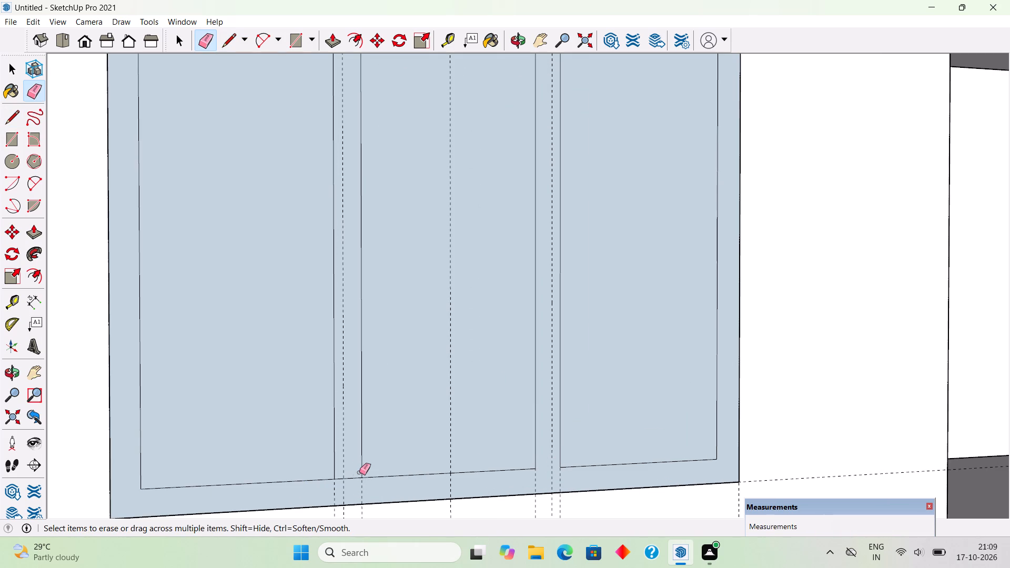
click(355, 478)
scroll(314, 383, down, 5)
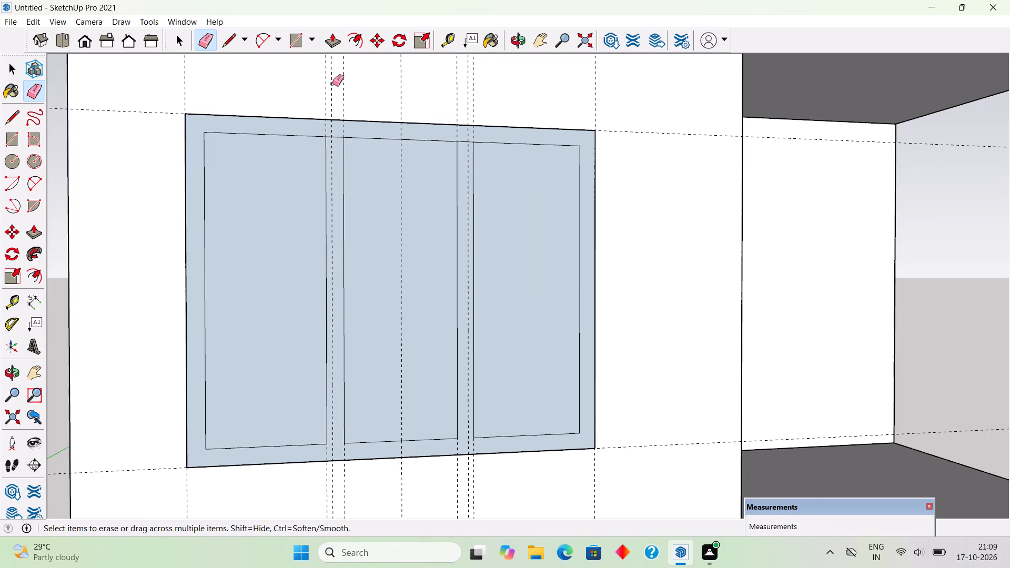
scroll(332, 92, up, 5)
click(334, 160)
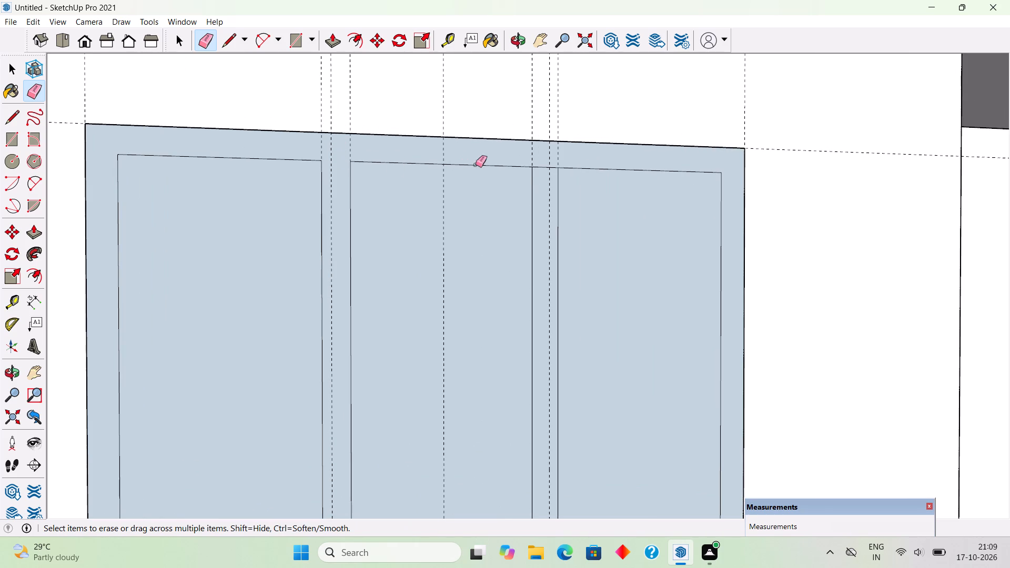
scroll(546, 167, up, 1)
click(546, 167)
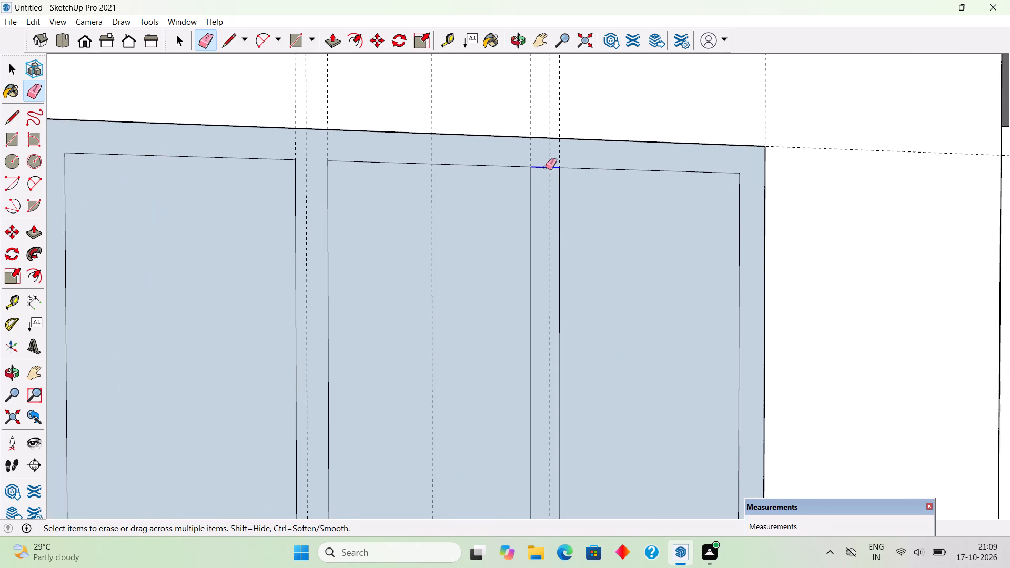
Delete the three pane faces inside the window frame, leaving only the outer frame and two mullions.
scroll(545, 165, down, 6)
key(space)
key(space)
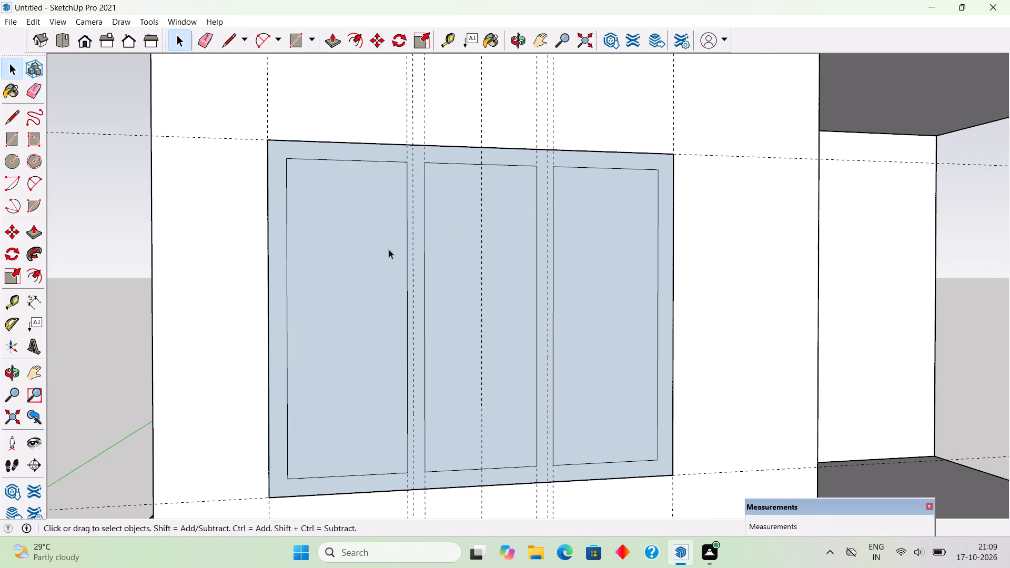
click(388, 250)
key(Delete)
click(441, 257)
key(Delete)
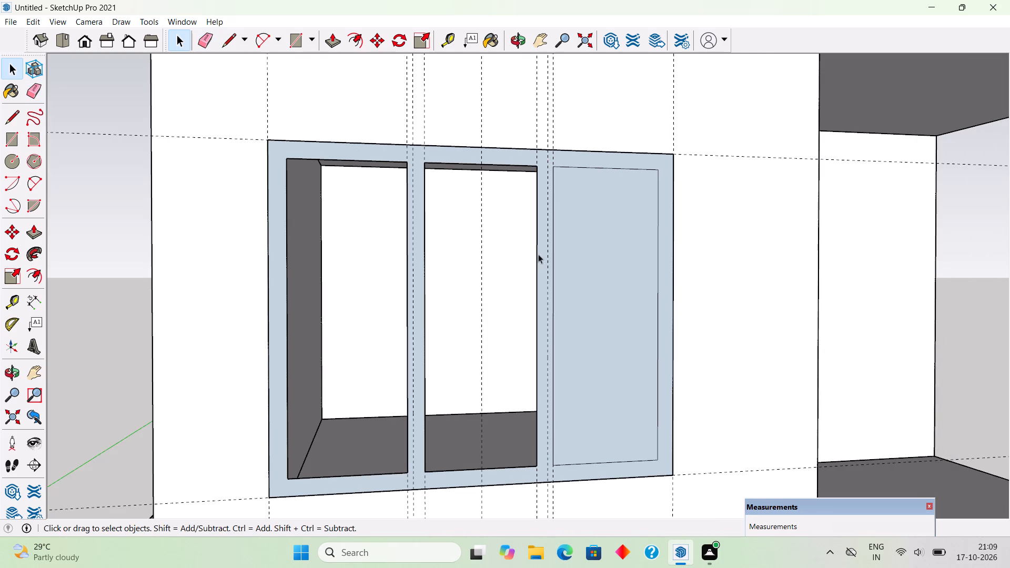
click(569, 255)
key(Delete)
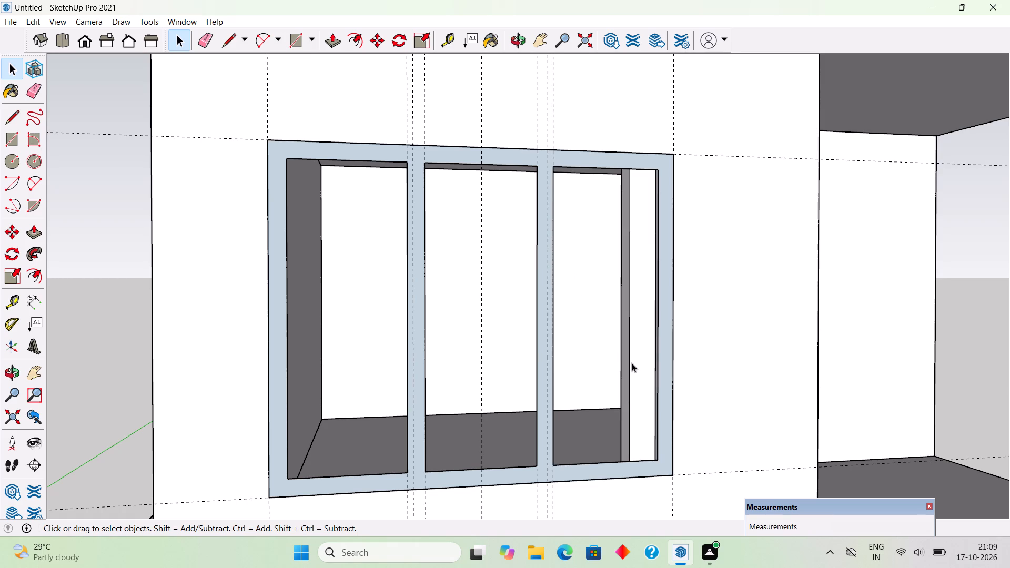
Push/Pull the divided window frame face outward 4".
key(p)
click(663, 377)
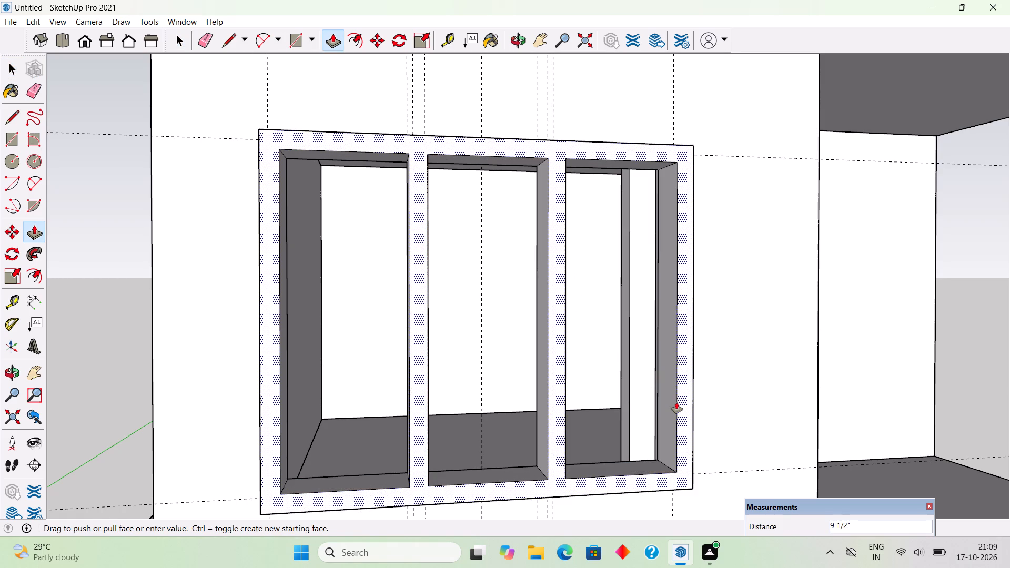
text(4")
key(Return)
Group all the geometry of the extruded three-pane window frame.
key(space)
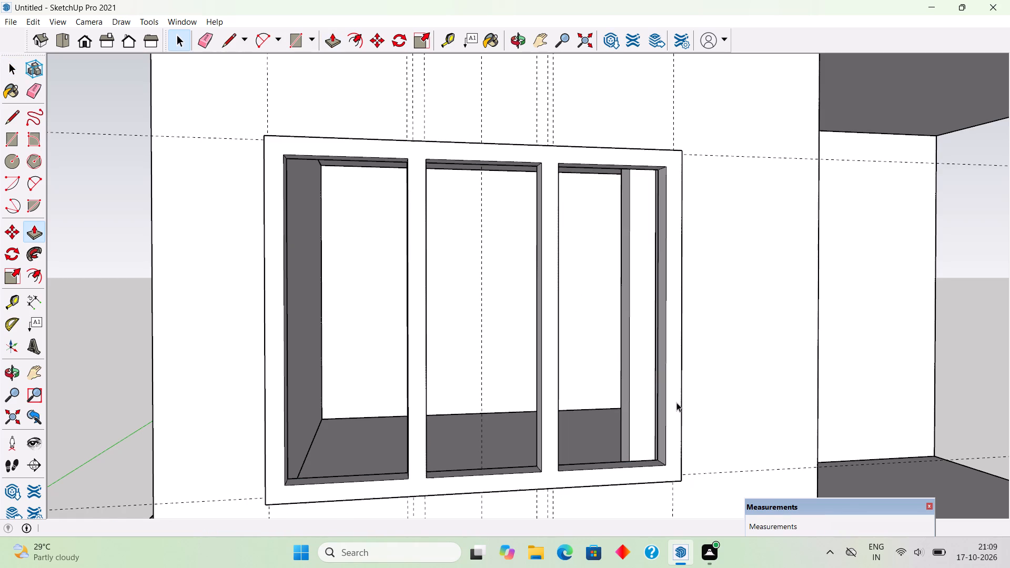
triple_click(676, 402)
right_click(676, 402)
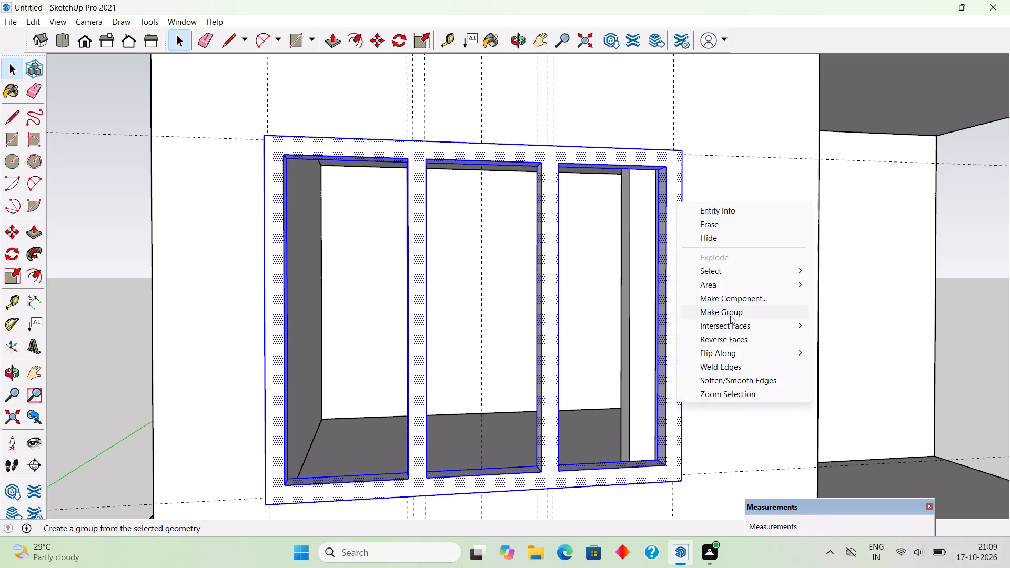
click(730, 315)
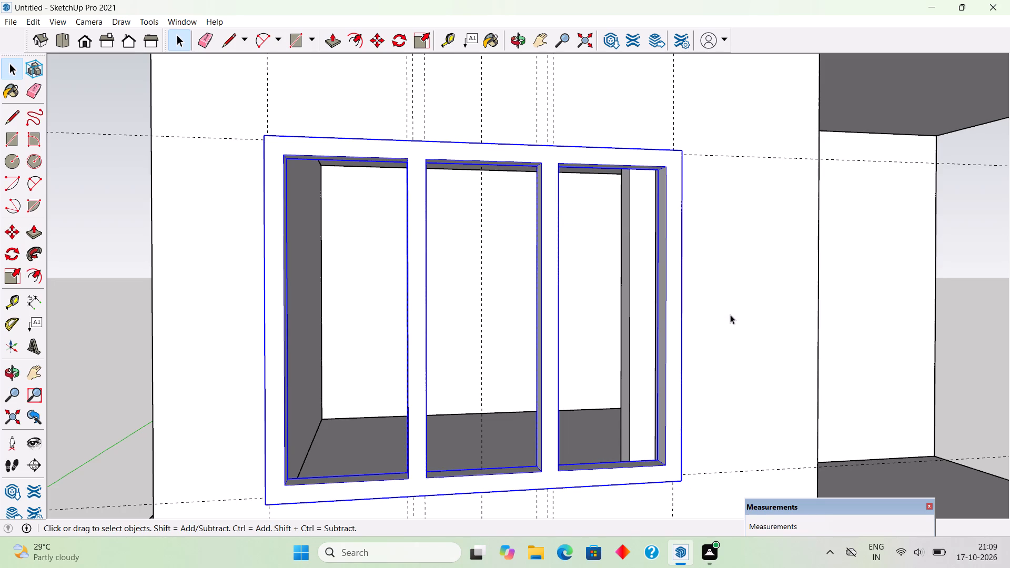
Move the window frame group back into the wall opening by about 8 1/2", starting from its lower front corner.
scroll(562, 171, down, 2)
middle_drag(553, 156, 557, 165)
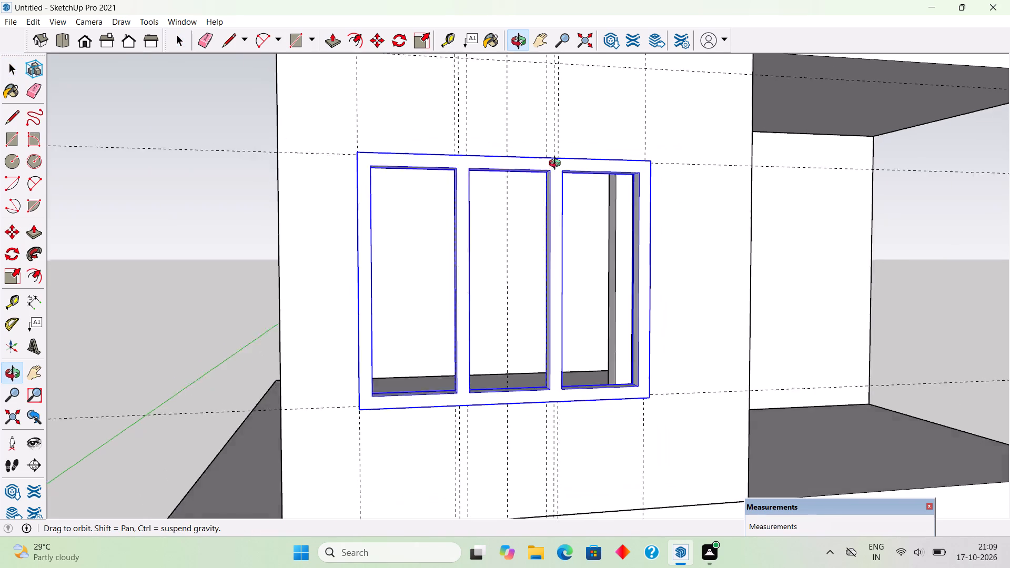
middle_drag(557, 165, 632, 249)
scroll(698, 409, up, 3)
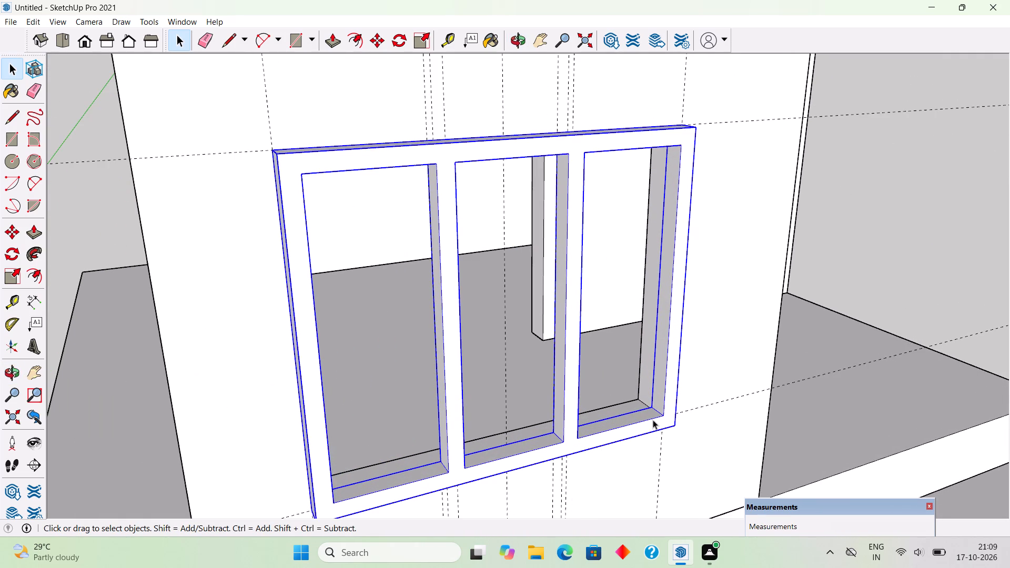
key(m)
click(672, 426)
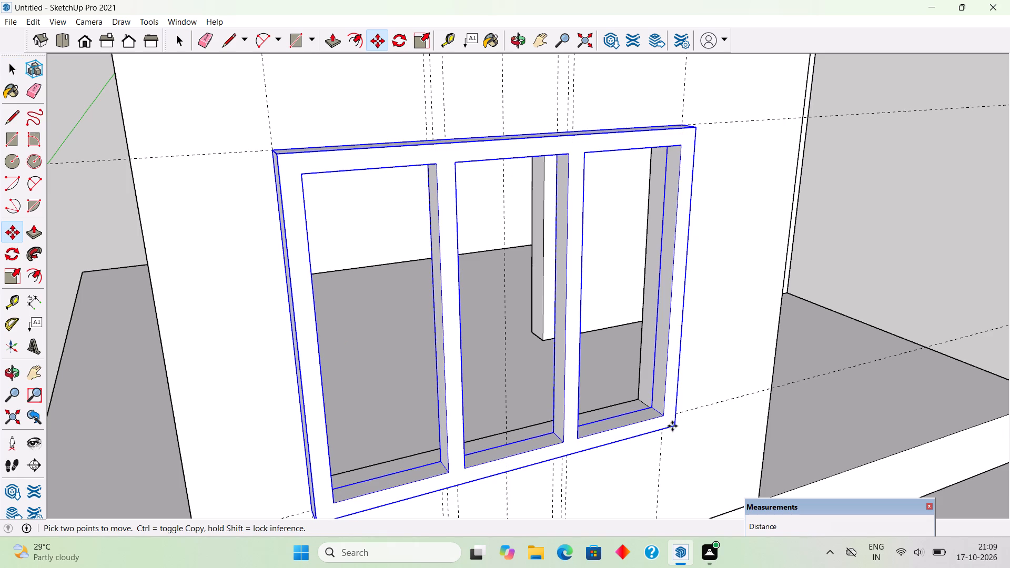
scroll(652, 409, up, 3)
click(652, 409)
scroll(652, 409, down, 2)
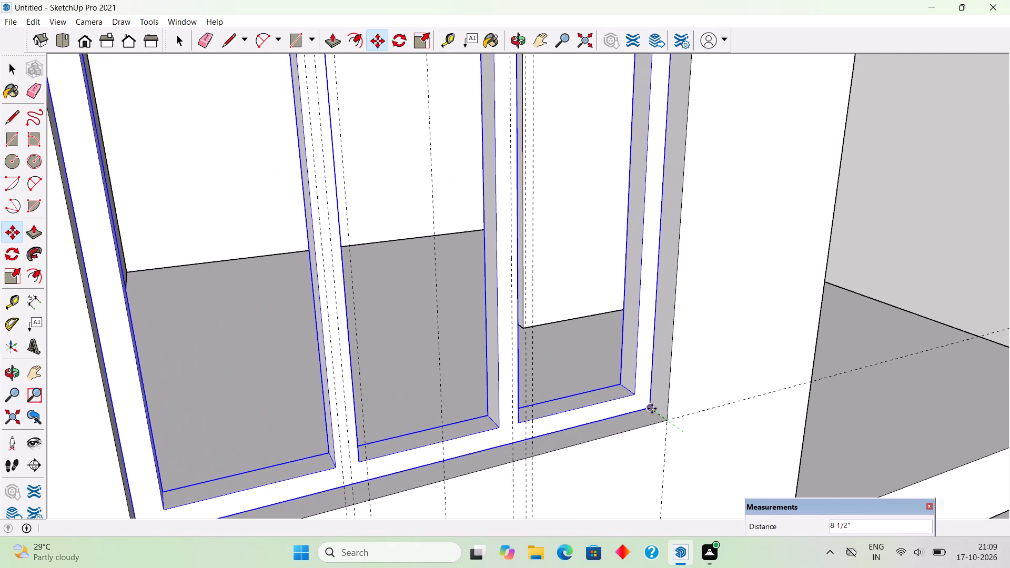
scroll(652, 409, down, 3)
key(space)
click(110, 236)
Draw a 1' 8" by 4' 6" rectangle across each of the three pane openings of the window frame.
middle_drag(335, 303, 285, 262)
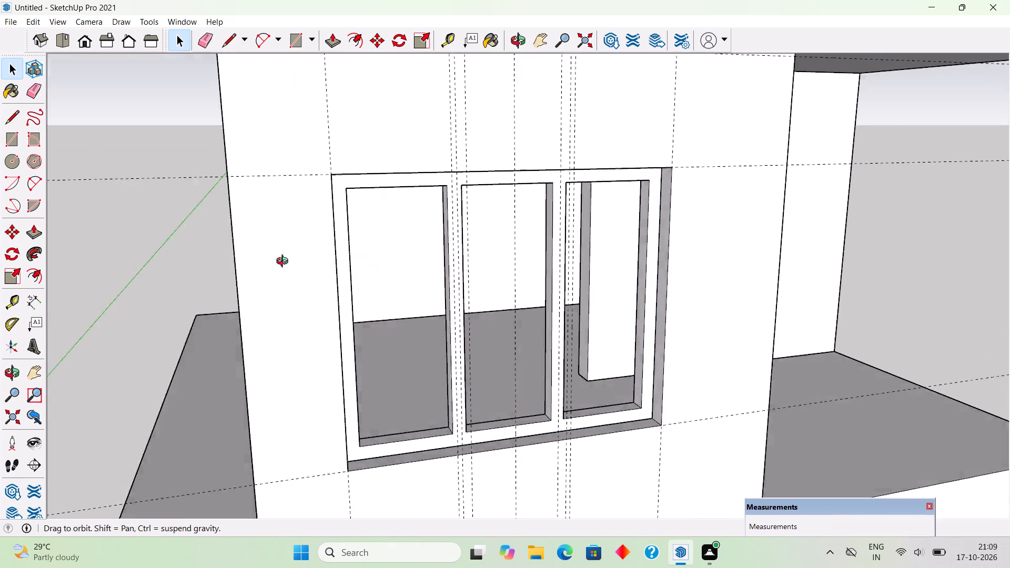
middle_drag(285, 262, 262, 246)
key(r)
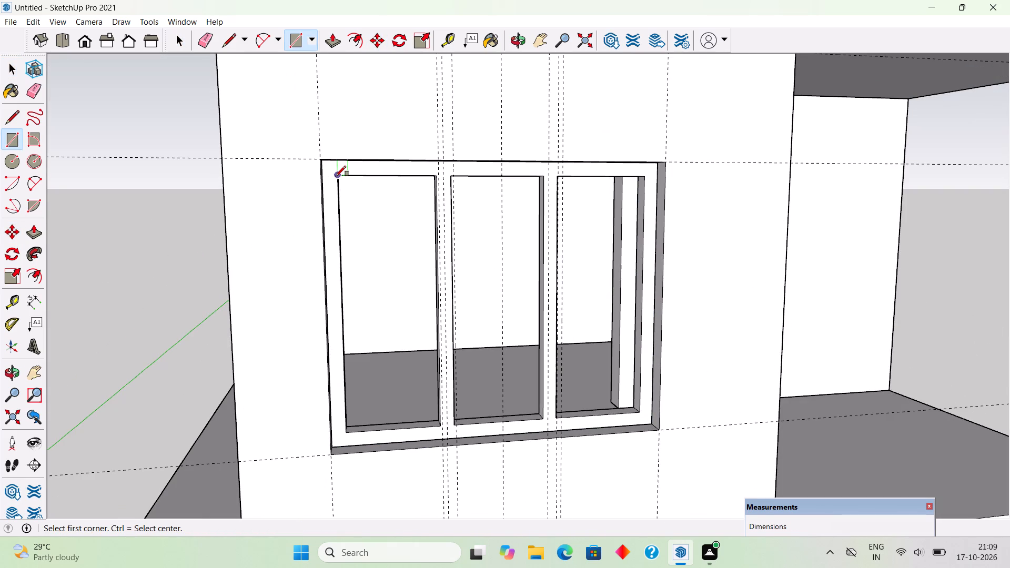
click(336, 176)
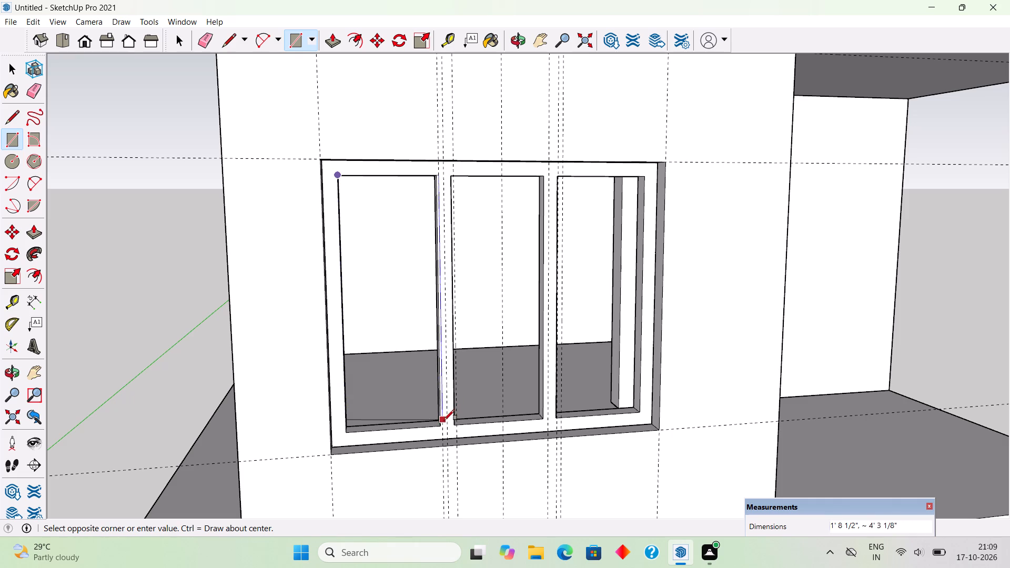
click(443, 423)
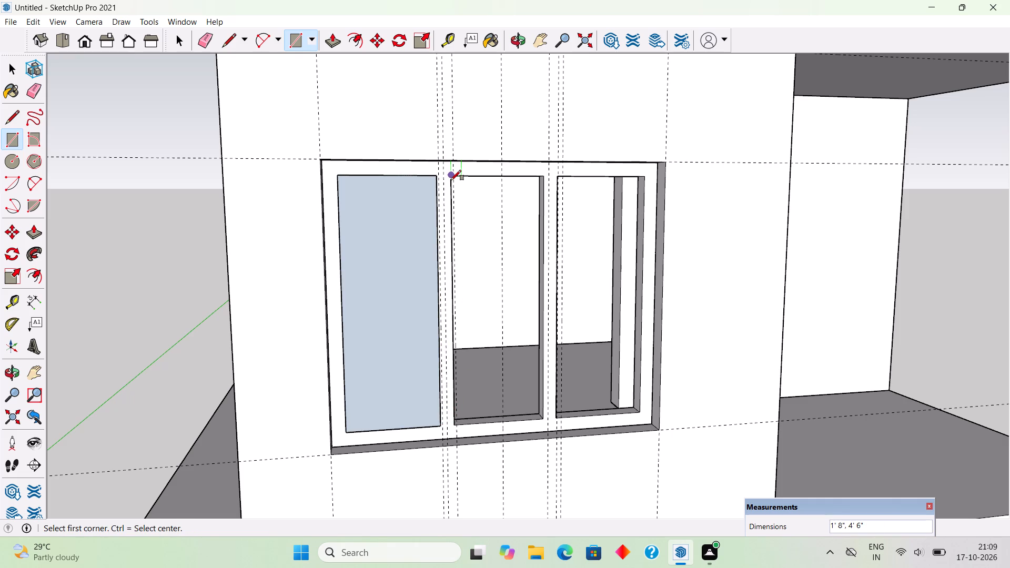
click(451, 180)
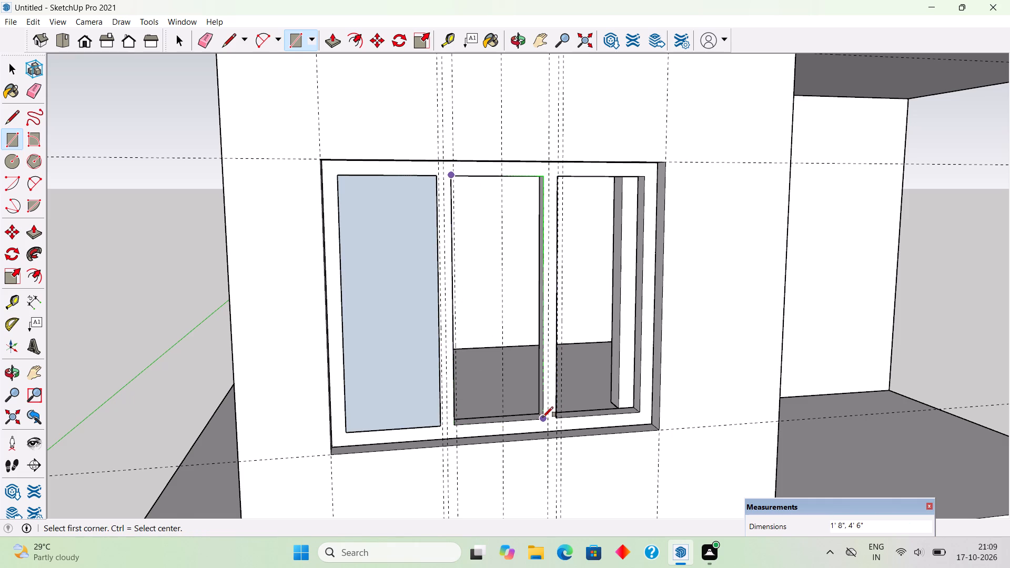
click(543, 417)
click(557, 180)
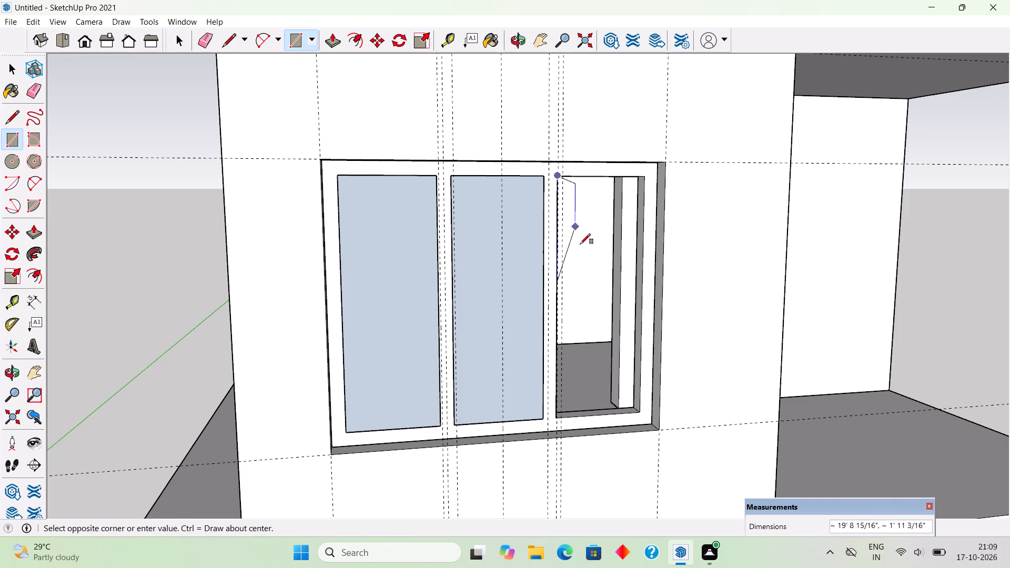
click(641, 411)
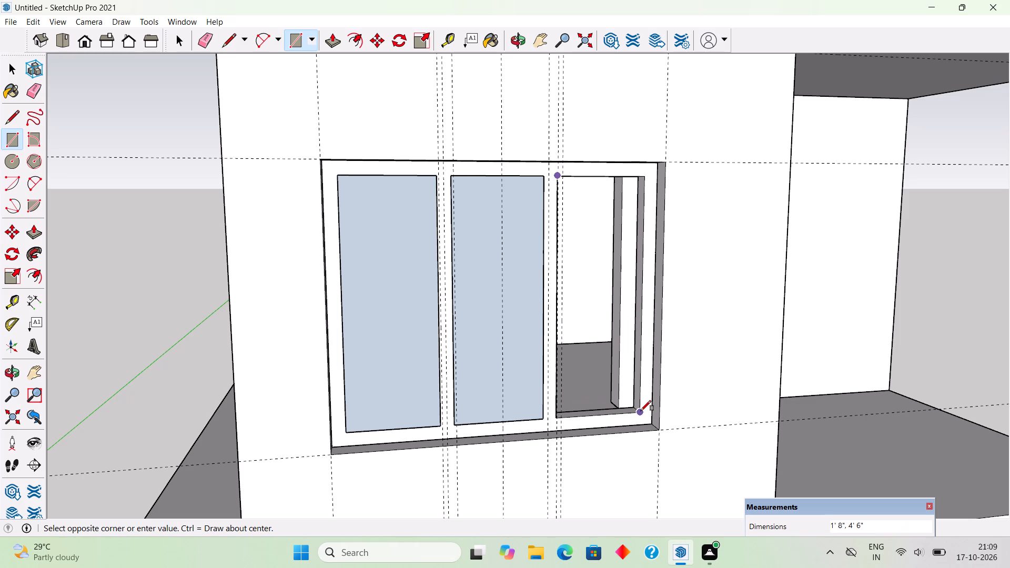
key(space)
Make each of the three glass pane rectangles its own separate group.
scroll(568, 371, up, 7)
middle_drag(558, 373, 447, 401)
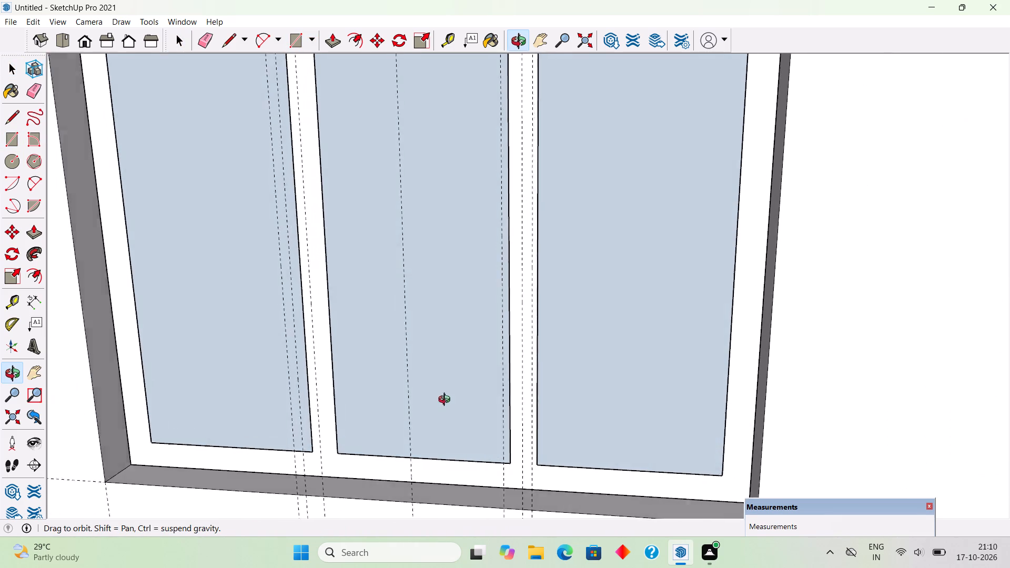
middle_drag(447, 401, 469, 377)
scroll(471, 375, down, 1)
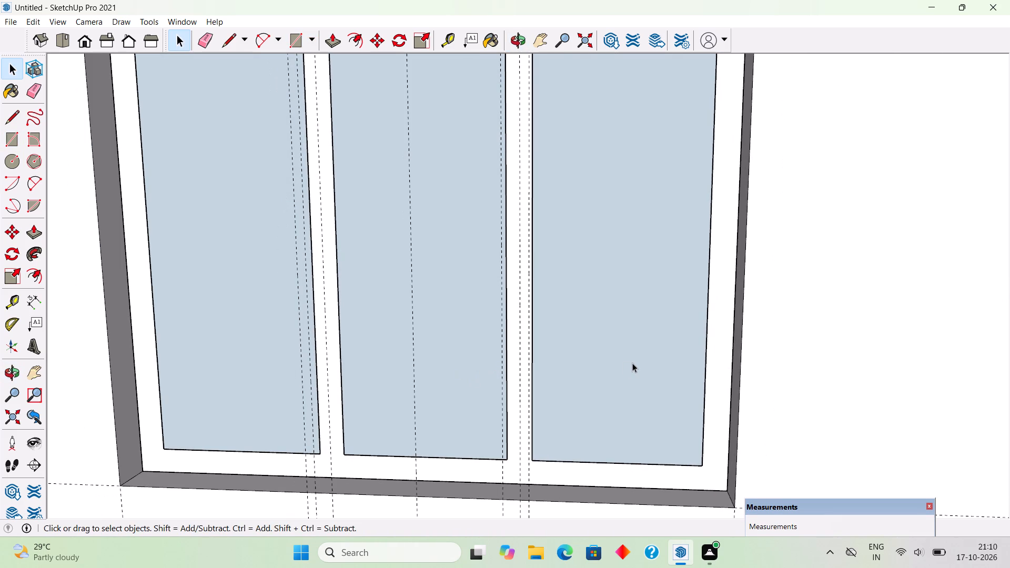
triple_click(632, 363)
right_click(632, 363)
click(646, 288)
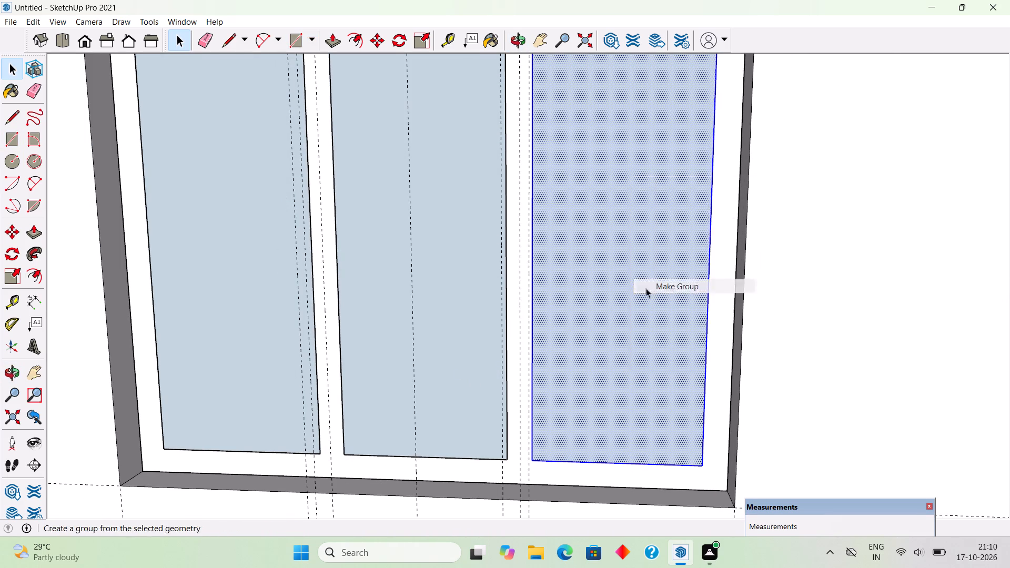
triple_click(395, 193)
right_click(395, 193)
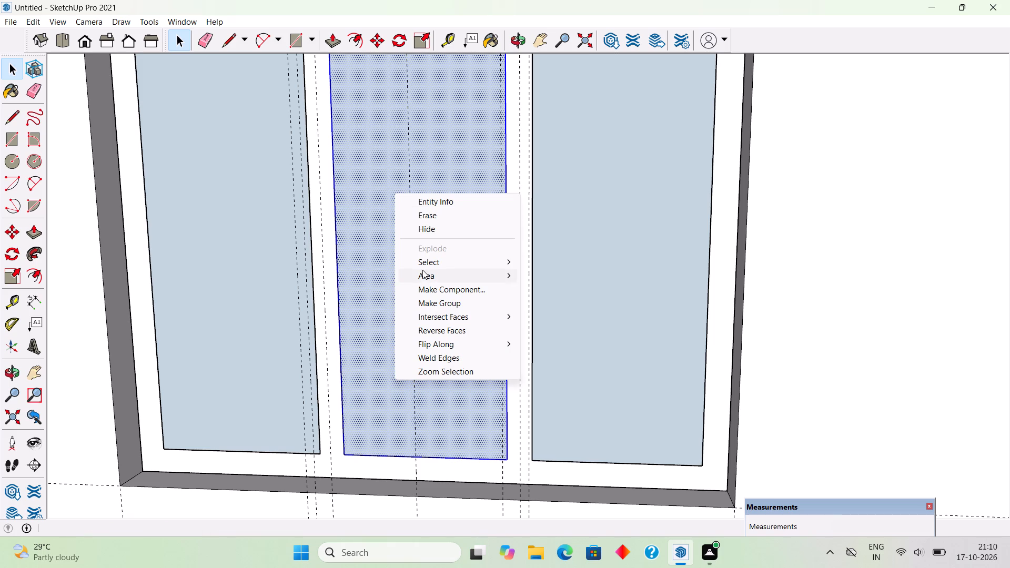
click(427, 300)
triple_click(263, 235)
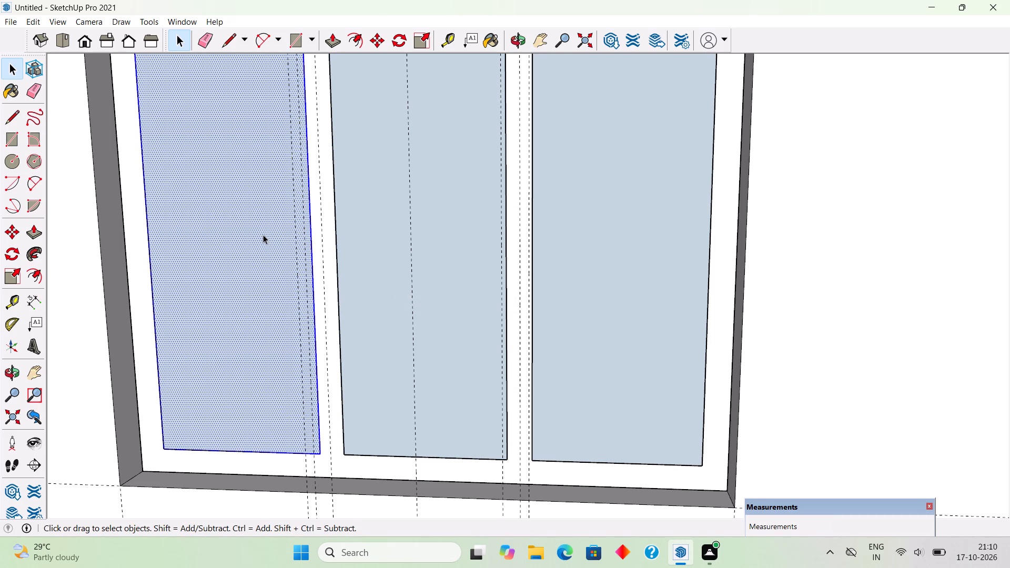
right_click(263, 235)
click(302, 341)
scroll(302, 342, down, 7)
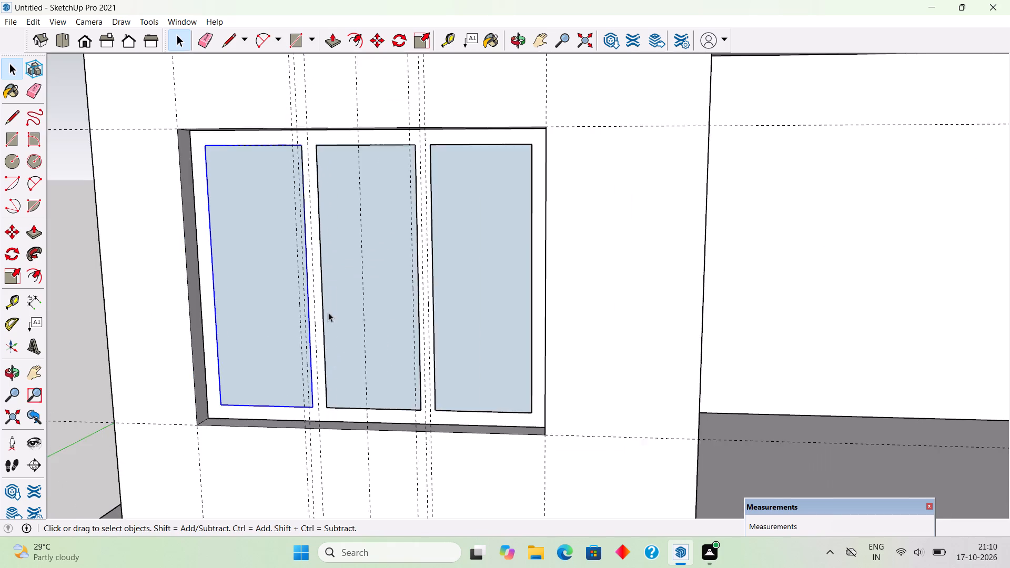
scroll(328, 312, down, 4)
click(150, 286)
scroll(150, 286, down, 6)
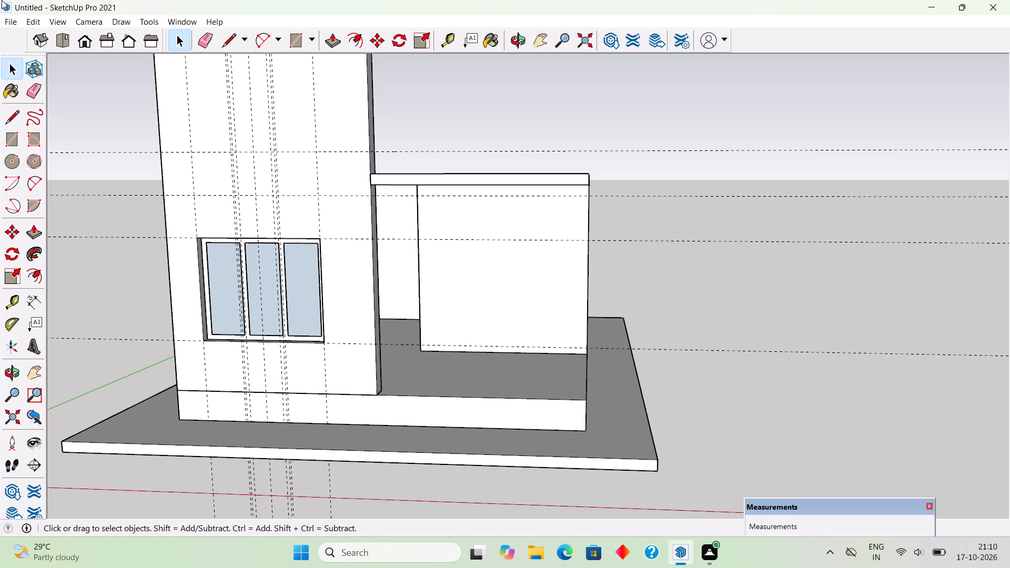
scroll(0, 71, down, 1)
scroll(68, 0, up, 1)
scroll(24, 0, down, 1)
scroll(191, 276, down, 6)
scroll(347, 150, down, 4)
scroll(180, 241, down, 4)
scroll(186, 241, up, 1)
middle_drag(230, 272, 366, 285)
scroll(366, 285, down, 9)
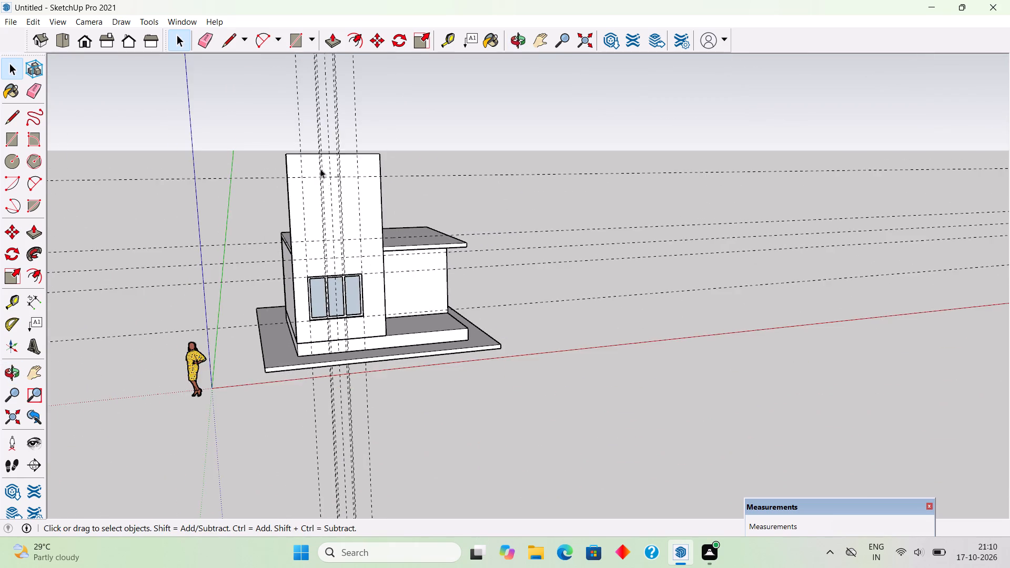
Inside the tall front wall's group, draw a rectangle 4' 1" wide and 7' high above the window, snapped to the guides.
scroll(318, 155, up, 9)
scroll(359, 359, up, 1)
middle_drag(341, 336, 307, 310)
scroll(307, 310, up, 2)
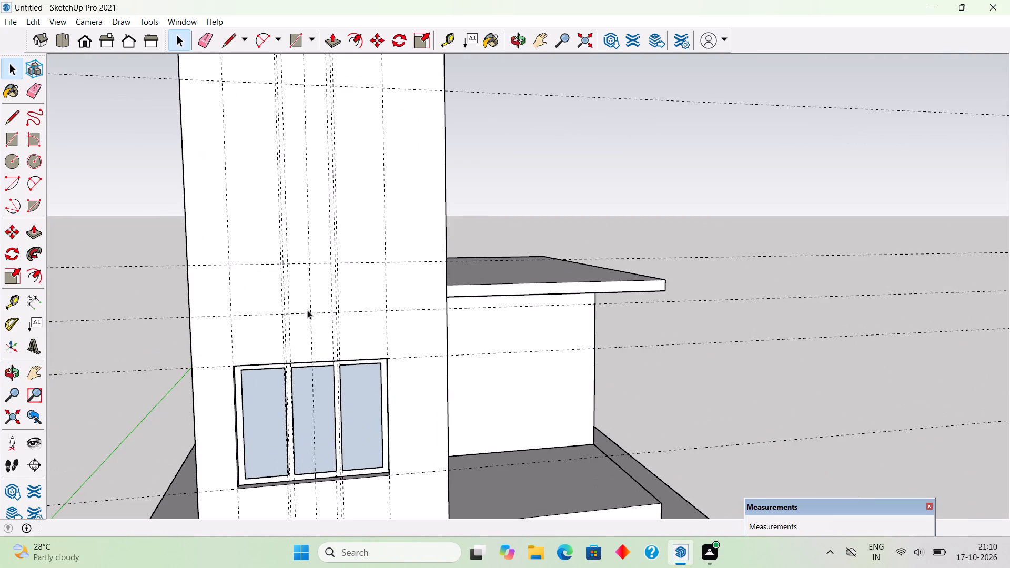
triple_click(317, 211)
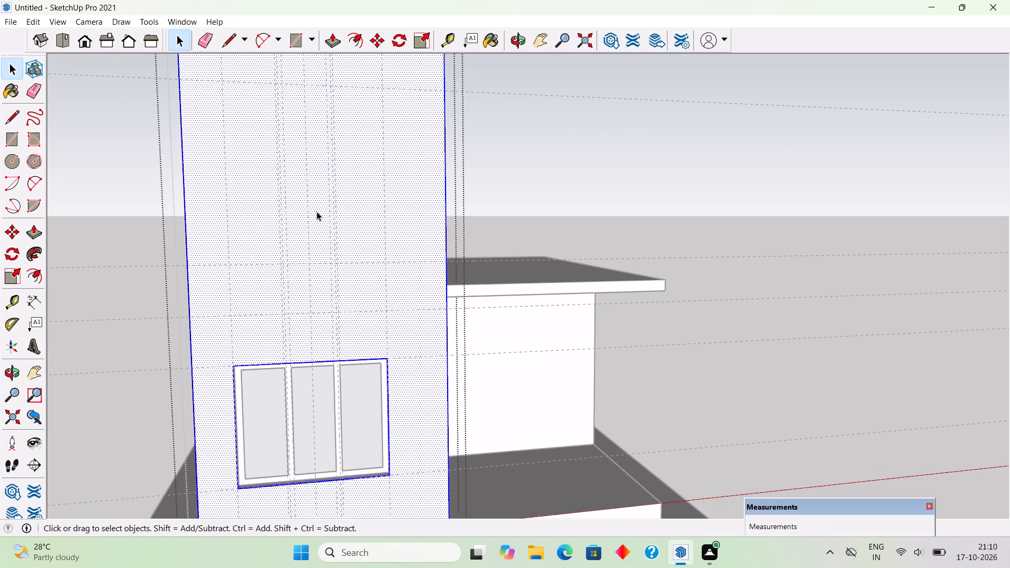
key(r)
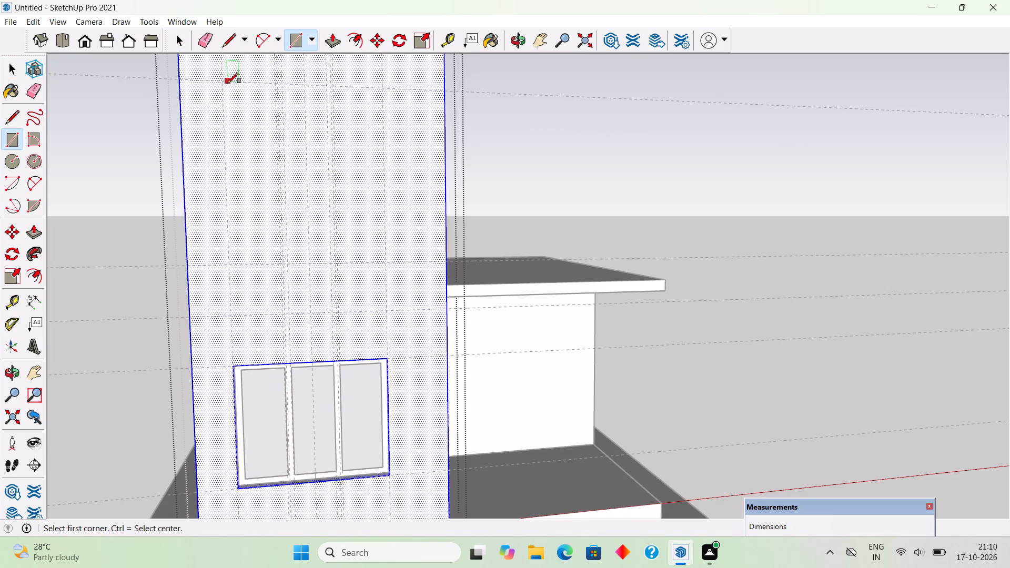
click(225, 84)
scroll(339, 287, up, 4)
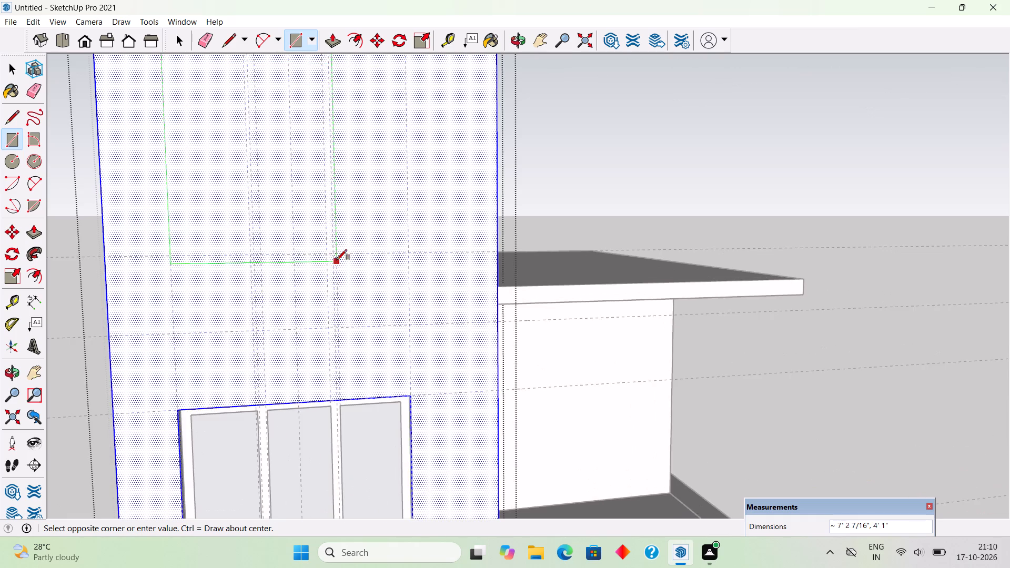
scroll(337, 256, up, 5)
click(338, 253)
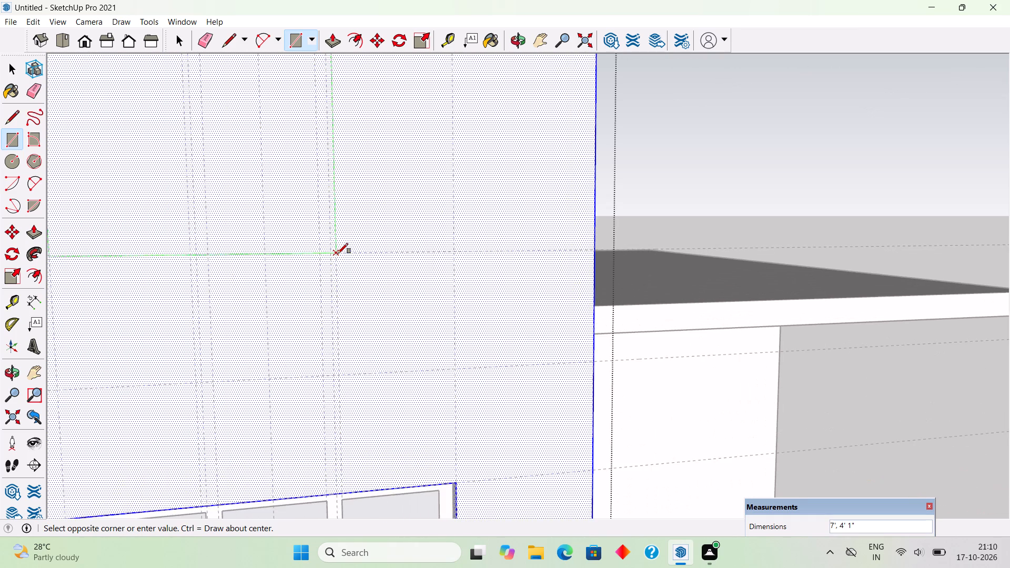
scroll(338, 253, down, 11)
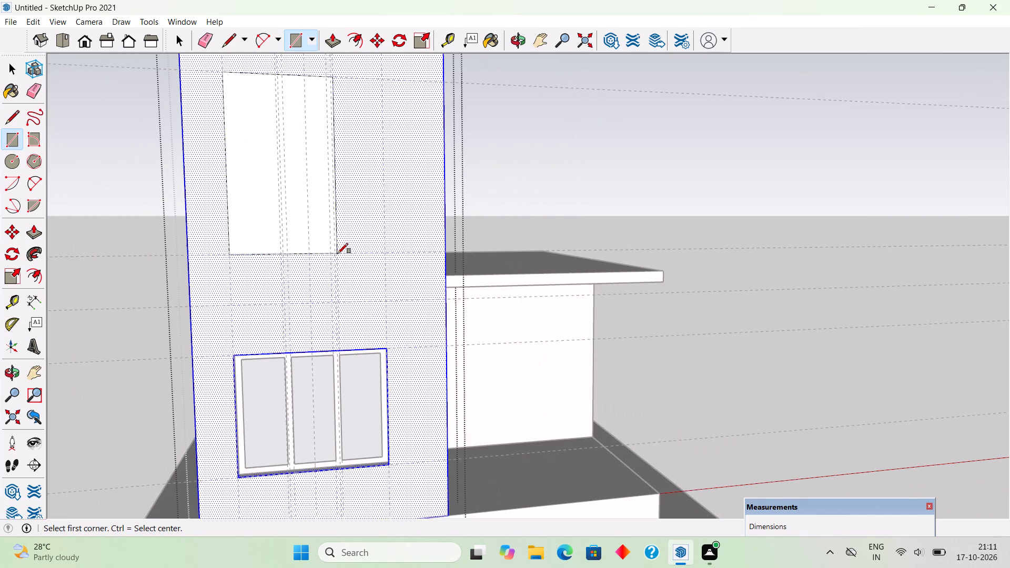
key(space)
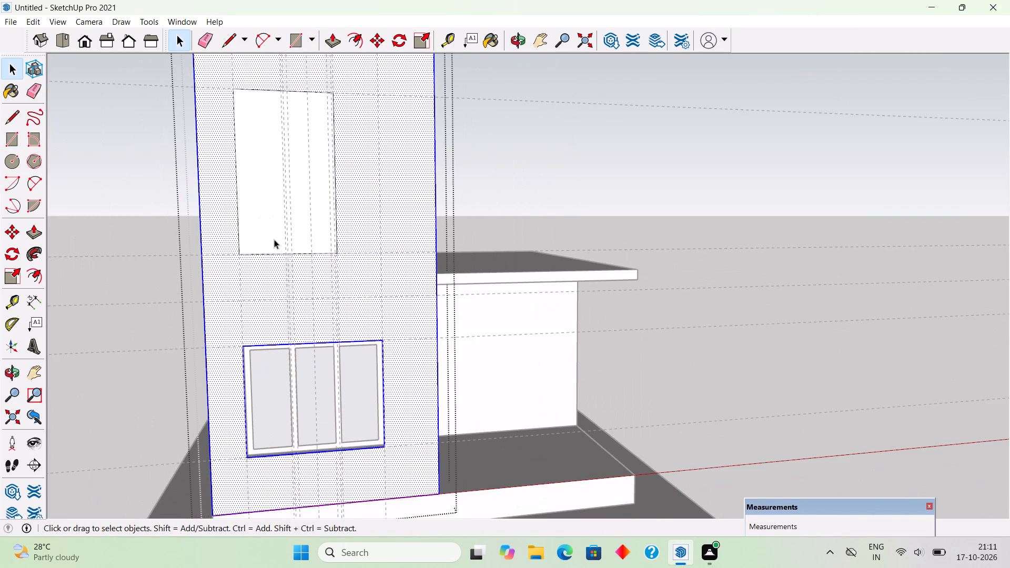
Push the upper rectangle 9" through the wall to cut an opening, and leave the wall group.
key(p)
drag(280, 239, 270, 197)
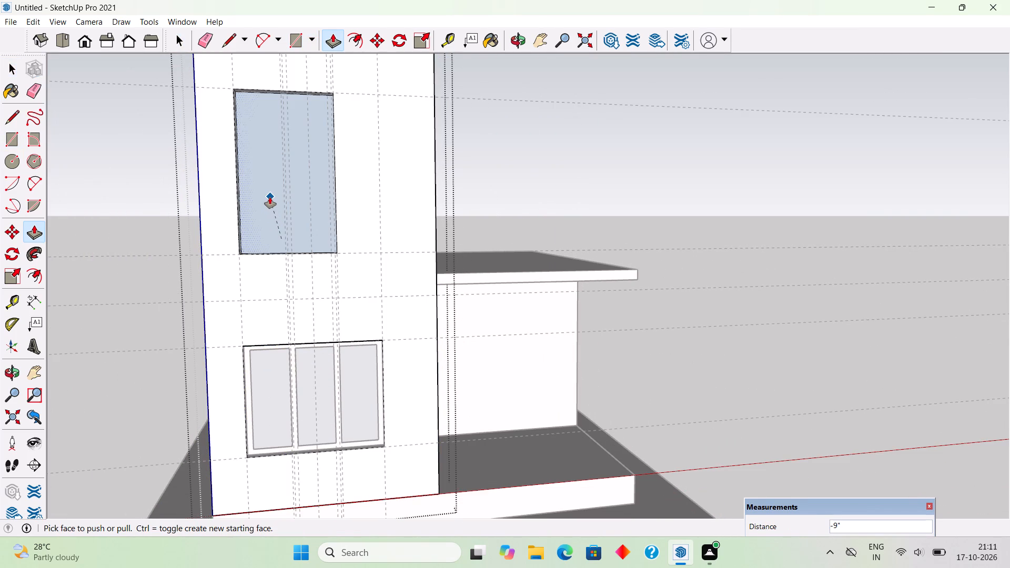
key(space)
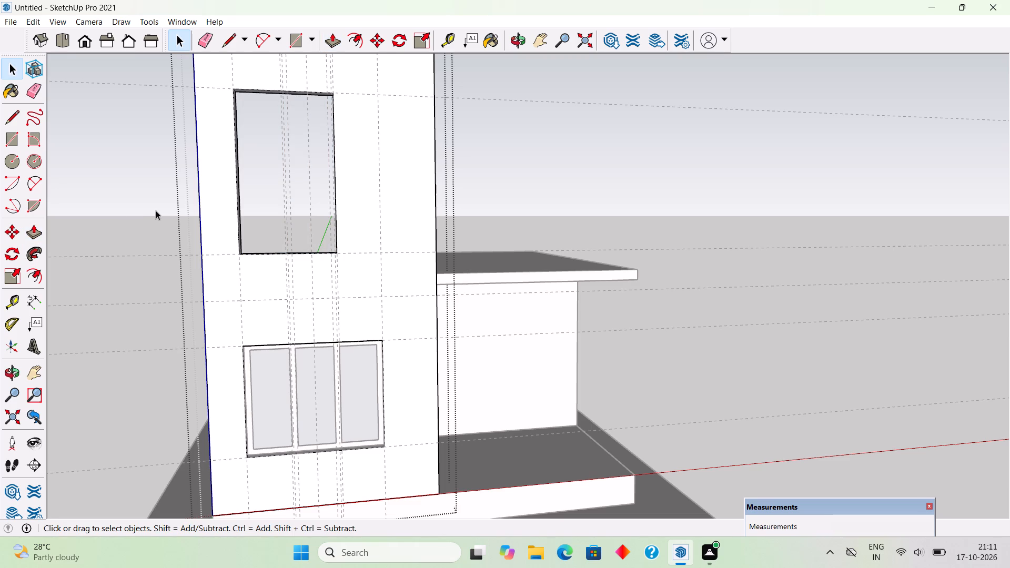
click(156, 210)
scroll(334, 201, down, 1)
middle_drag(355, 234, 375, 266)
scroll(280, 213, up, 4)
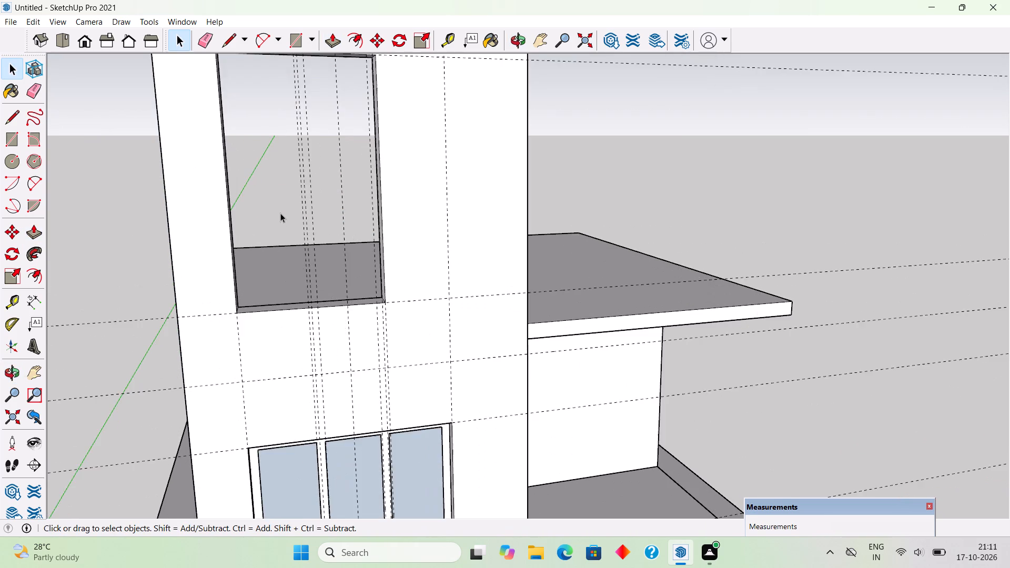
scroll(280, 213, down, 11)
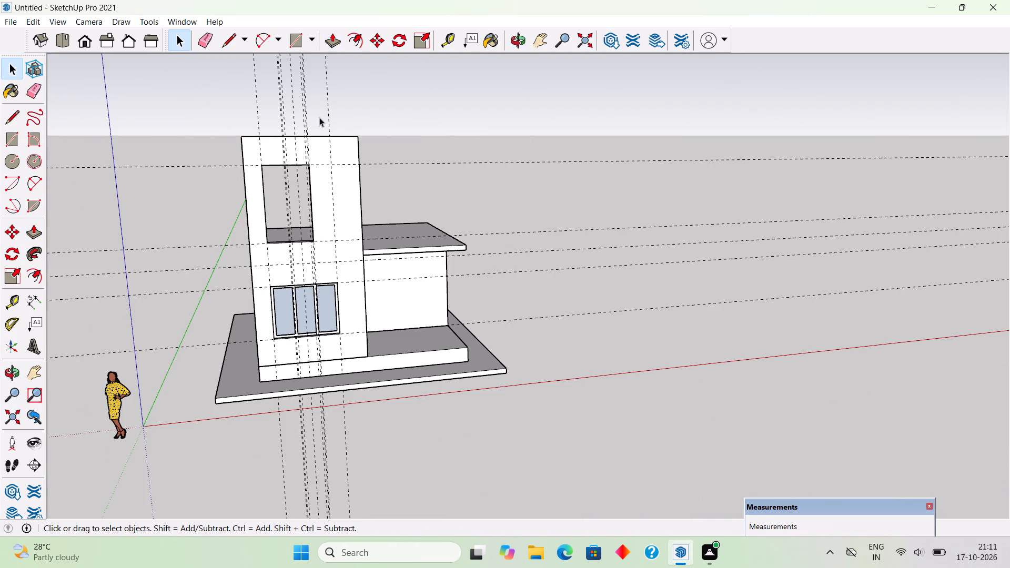
Delete the closely spaced vertical guides running through the lower window's mullions.
drag(319, 116, 266, 103)
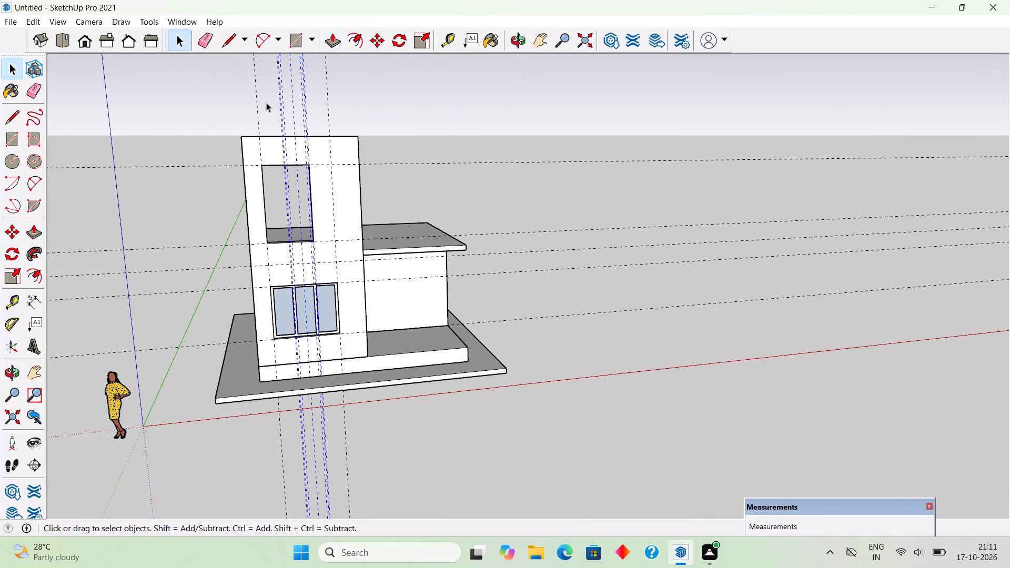
key(Delete)
Draw a 4' 1" by 7' rectangle across the upper opening in the tall front wall.
scroll(271, 167, up, 5)
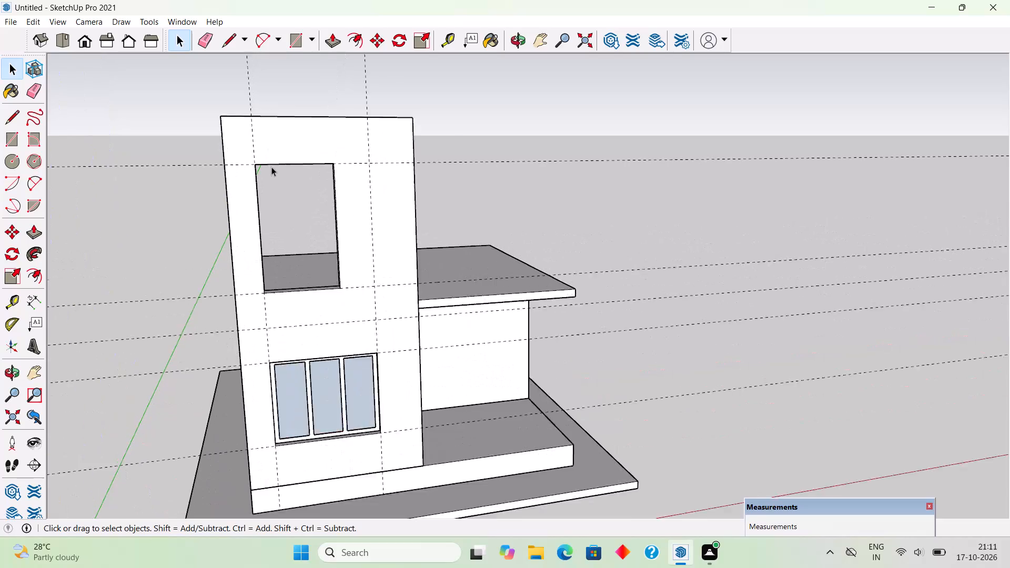
scroll(271, 167, up, 2)
key(r)
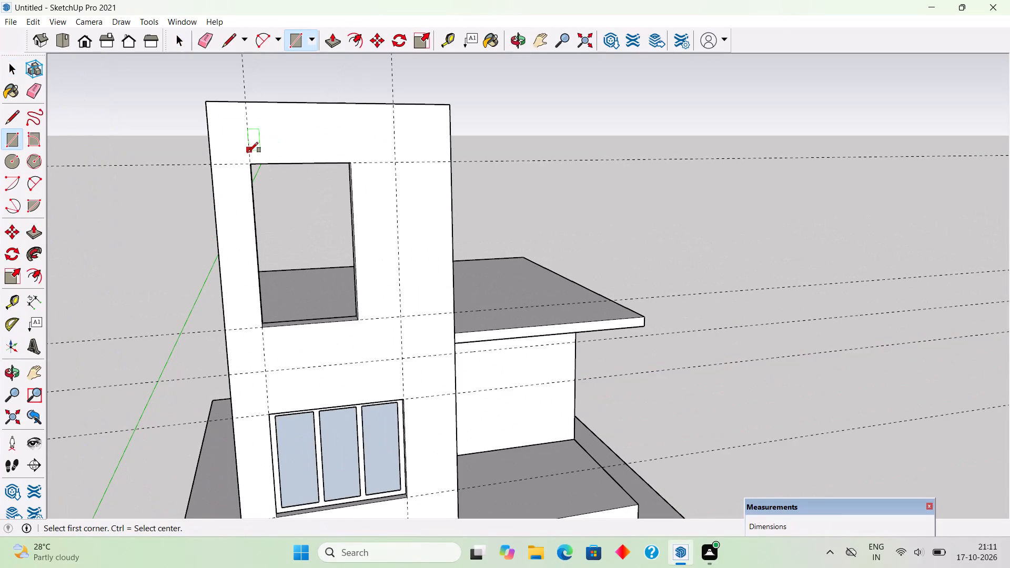
click(249, 165)
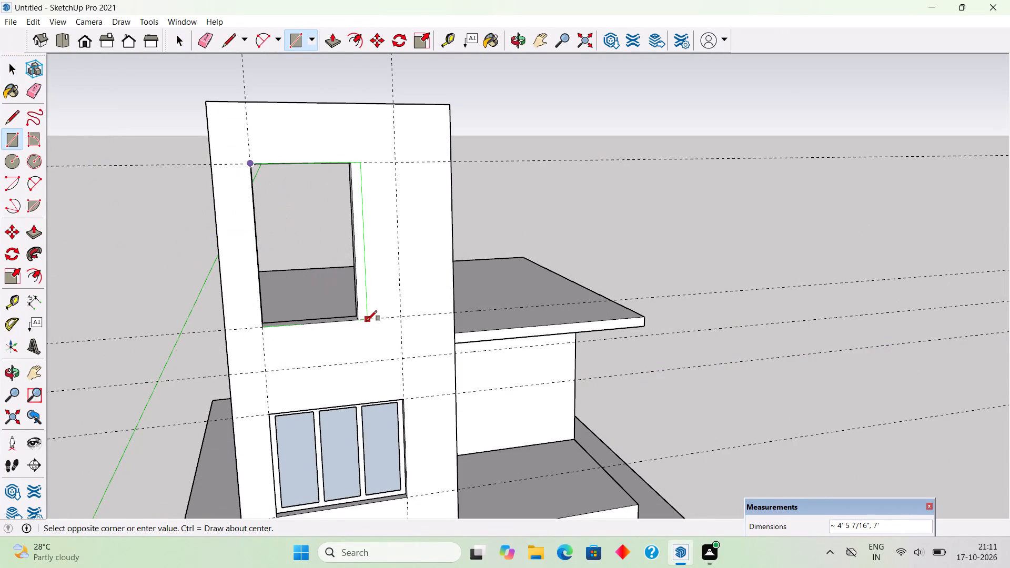
click(359, 319)
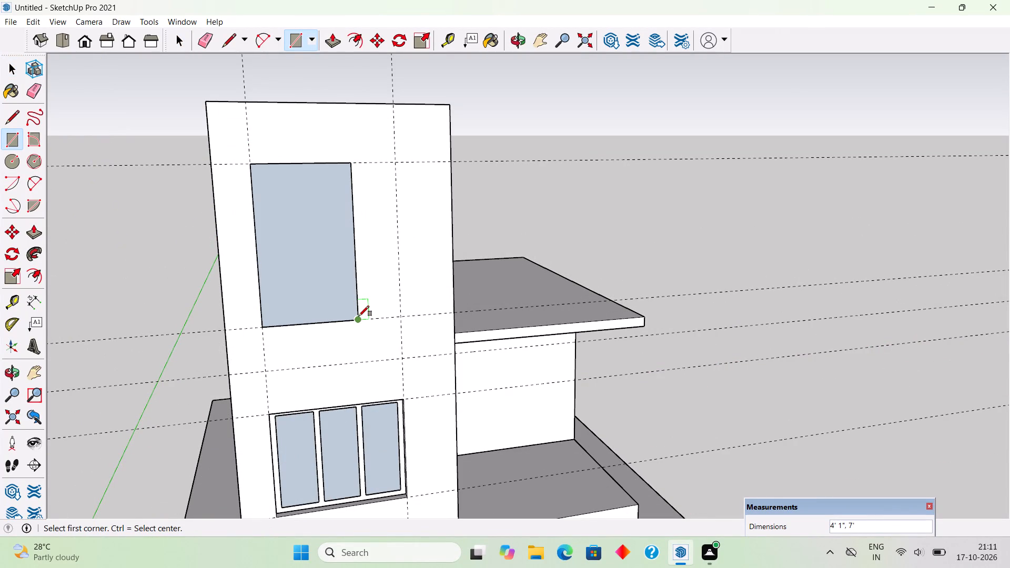
Offset the upper rectangle's outline 3" inward to form the window frame border.
key(f)
click(330, 314)
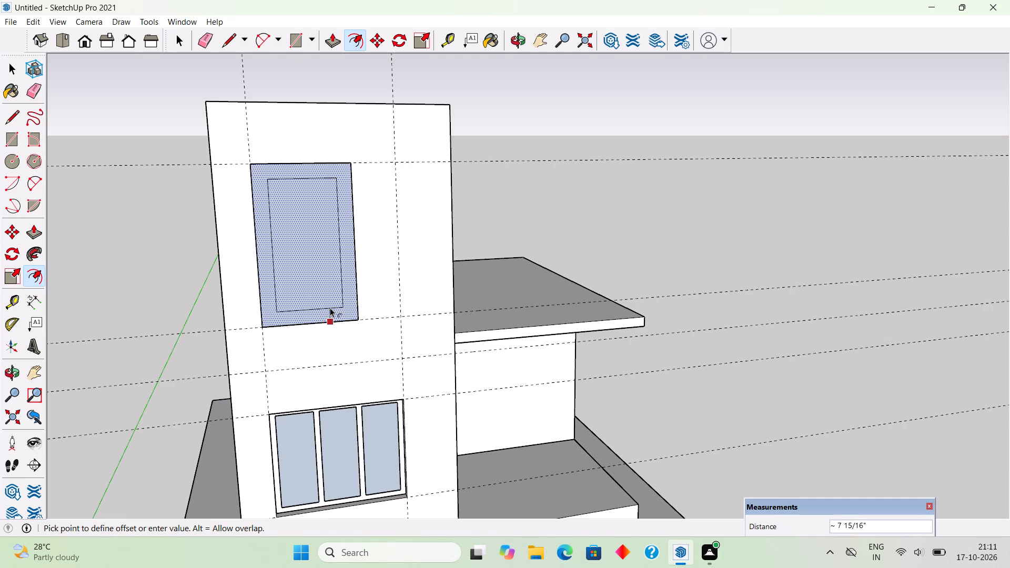
text(3")
key(Return)
click(330, 308)
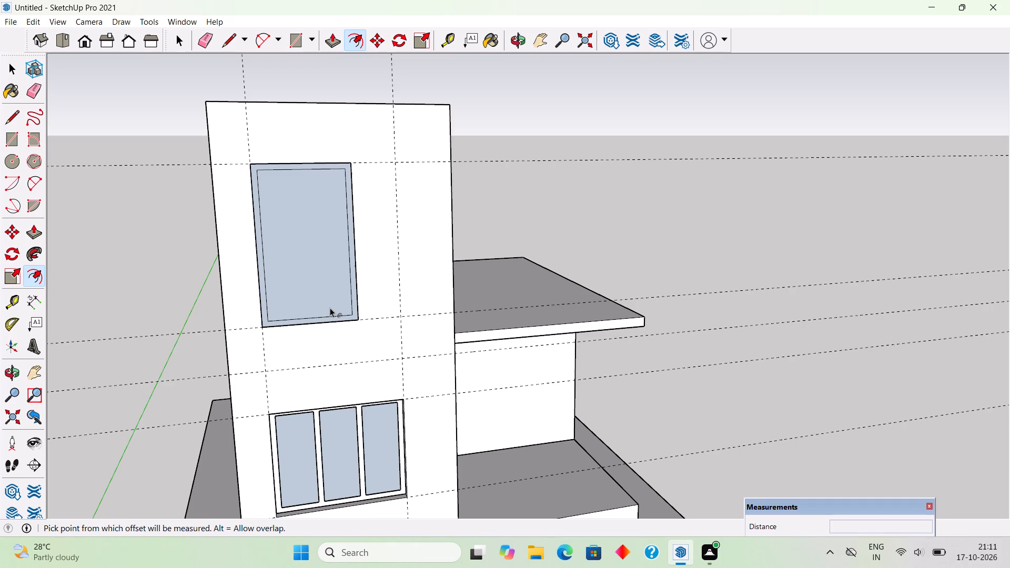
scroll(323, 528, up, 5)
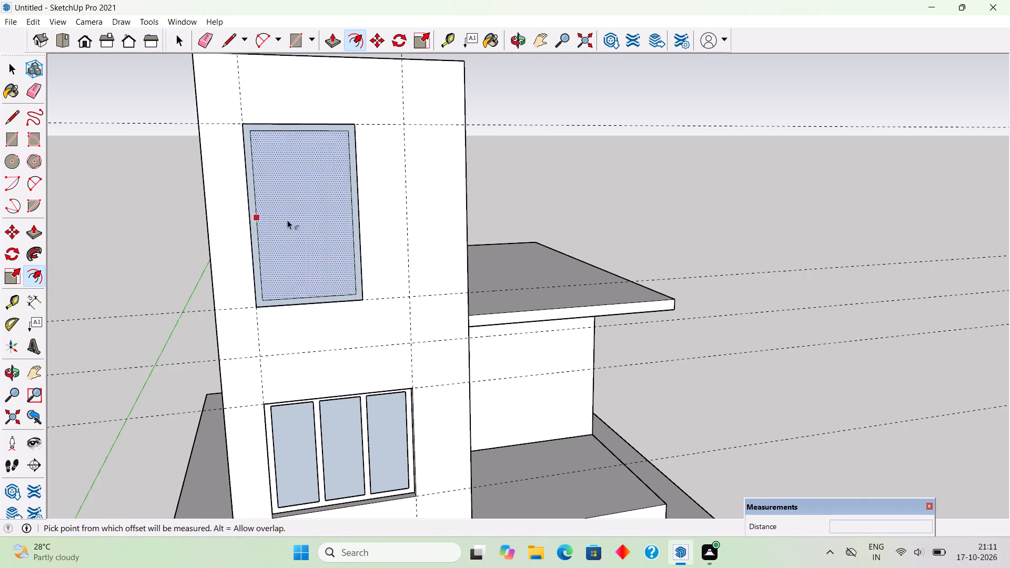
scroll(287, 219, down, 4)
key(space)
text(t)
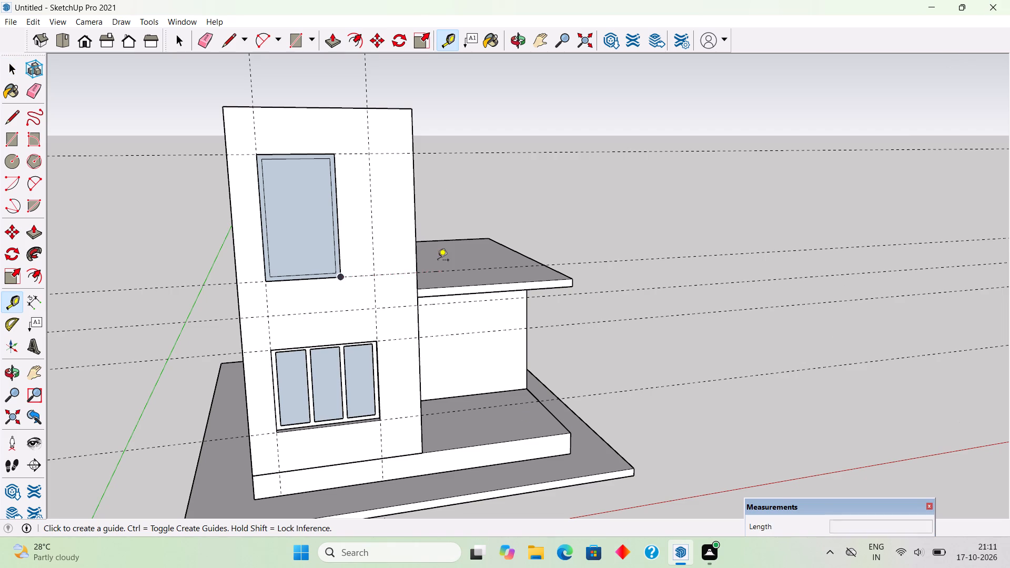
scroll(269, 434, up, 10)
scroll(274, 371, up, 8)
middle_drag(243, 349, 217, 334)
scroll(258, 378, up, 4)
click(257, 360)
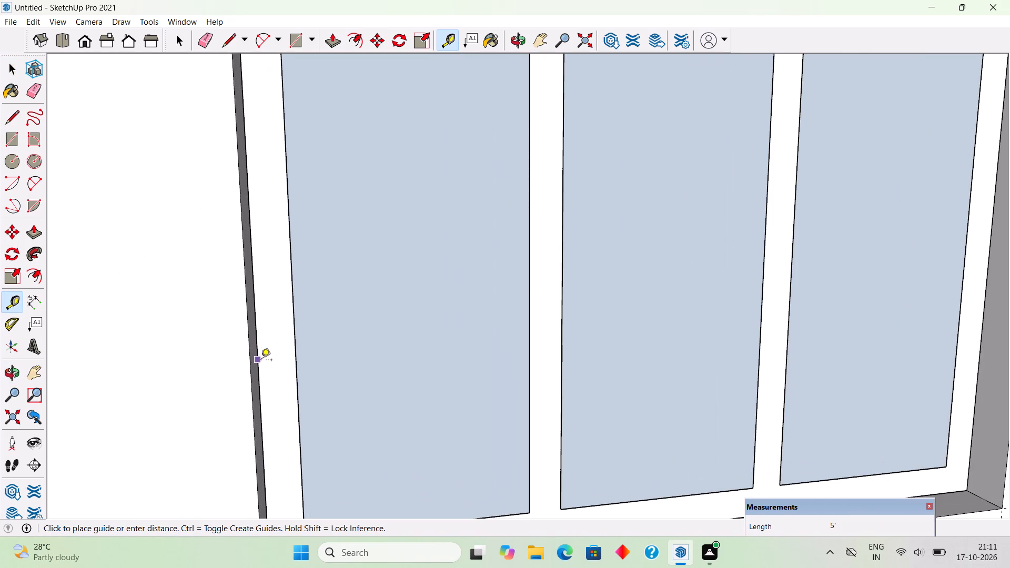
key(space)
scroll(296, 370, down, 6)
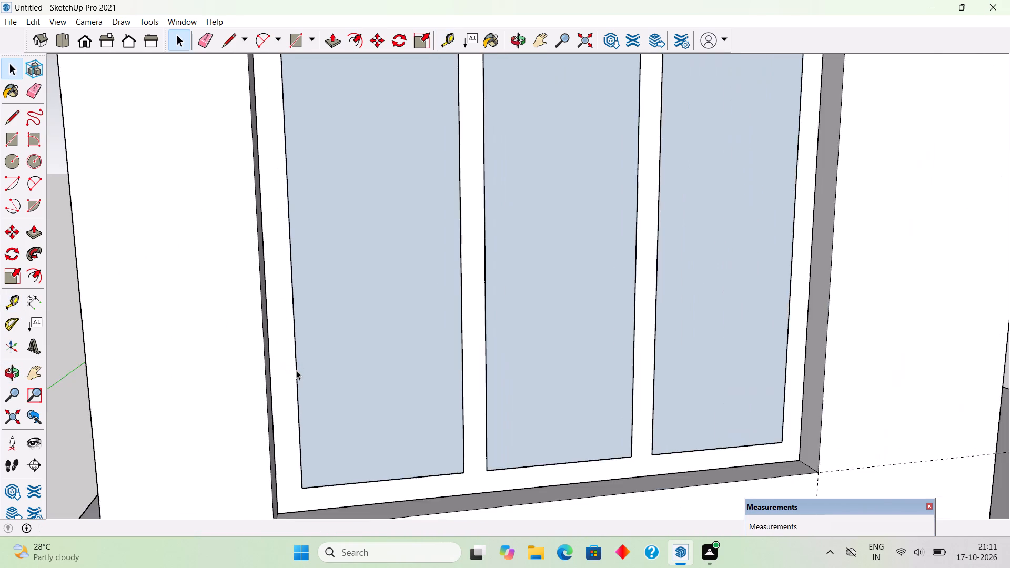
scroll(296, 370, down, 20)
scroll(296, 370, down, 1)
Place a vertical guide 1' 9 1/2" from the inner rectangle's side edge, at the midpoint of its bottom edge.
scroll(220, 3, up, 1)
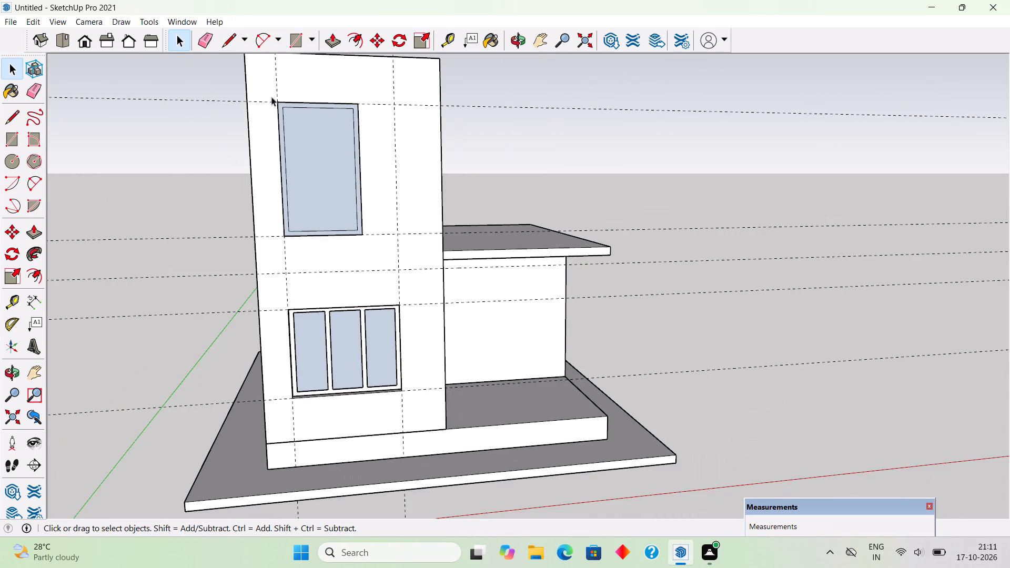
scroll(294, 166, up, 2)
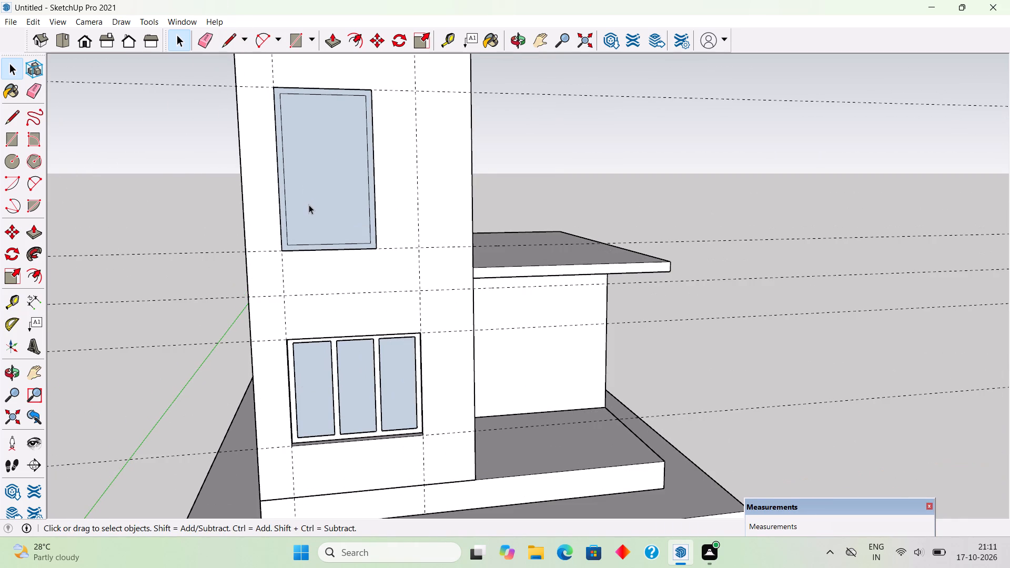
scroll(273, 163, up, 4)
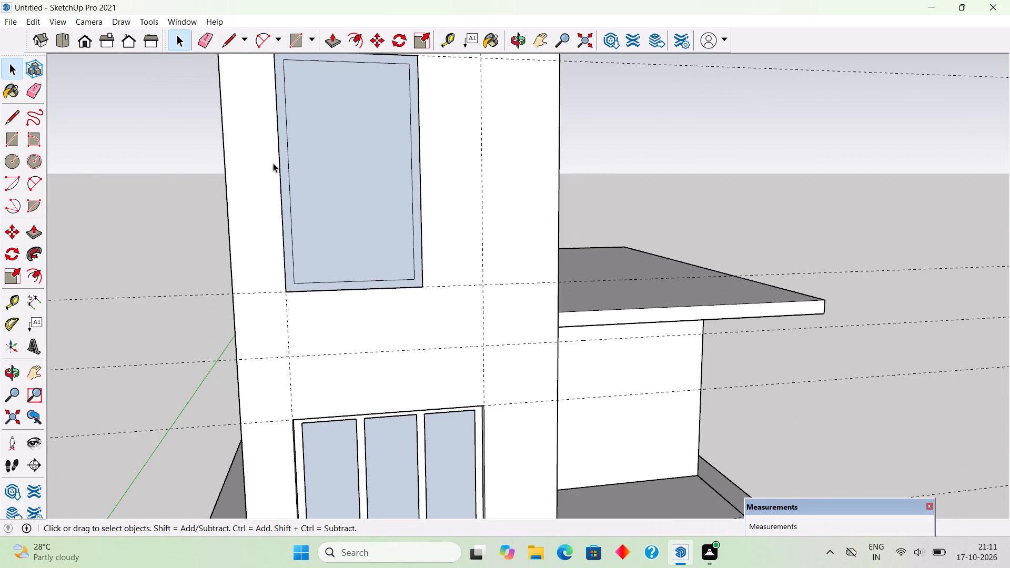
scroll(271, 163, down, 2)
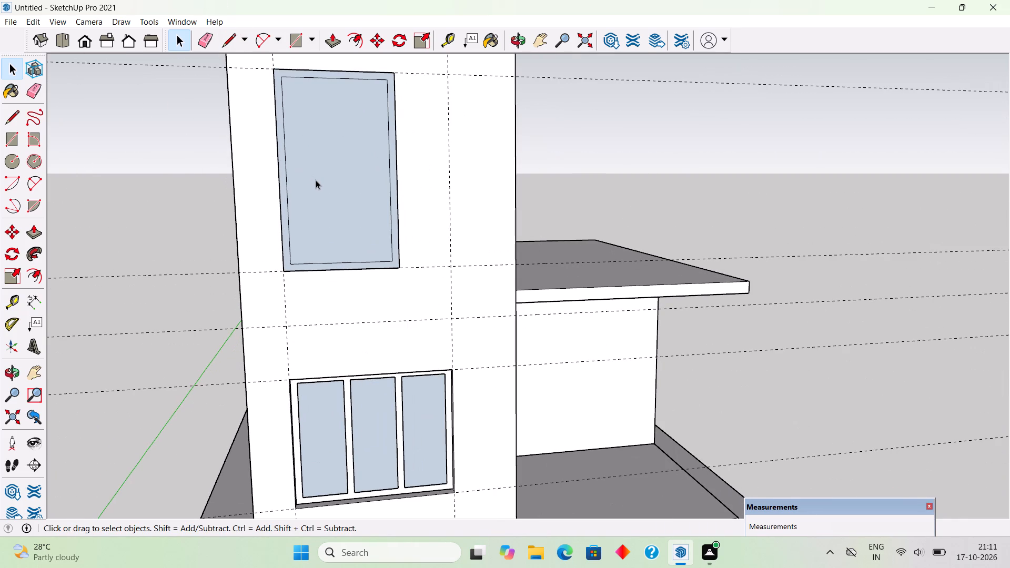
key(t)
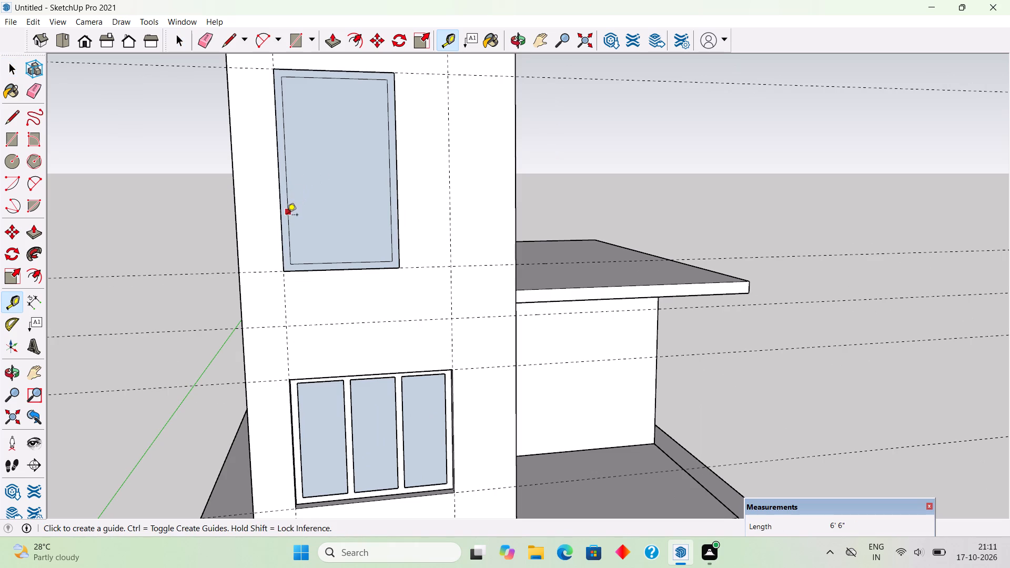
click(287, 216)
click(349, 262)
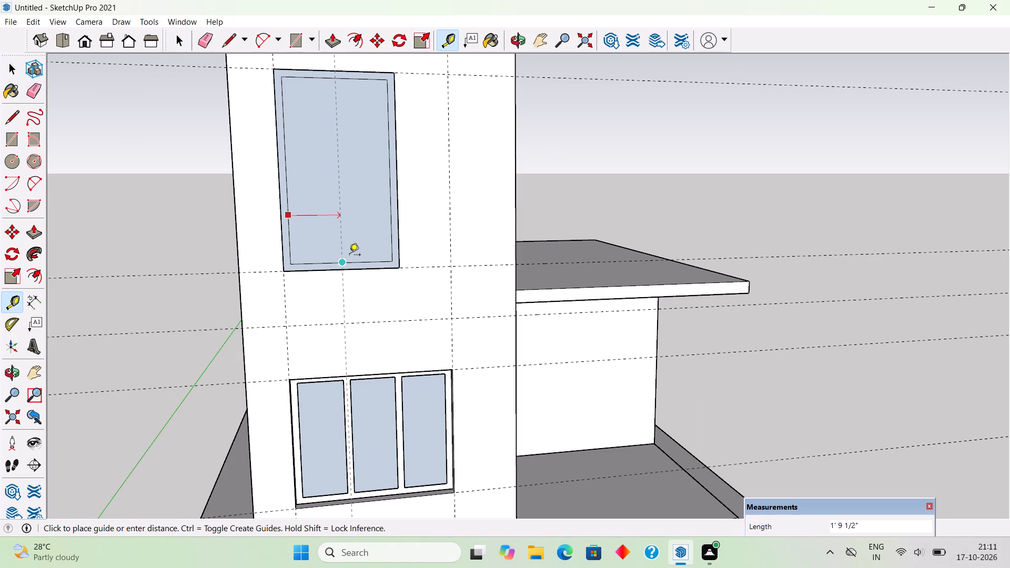
Add parallel guides 1.5" to either side of the upper window's vertical centre guide.
click(339, 199)
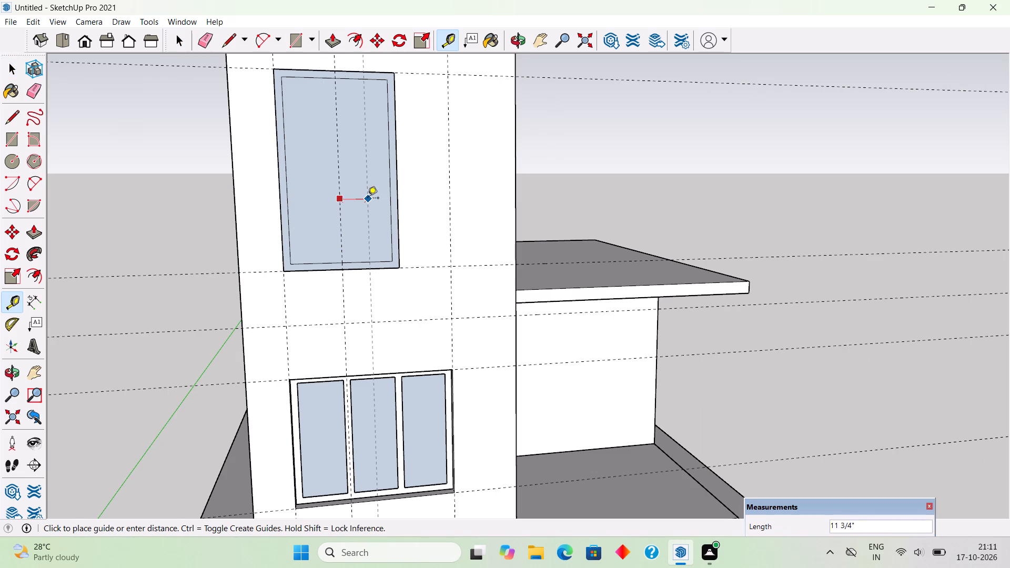
text(1.5")
key(Return)
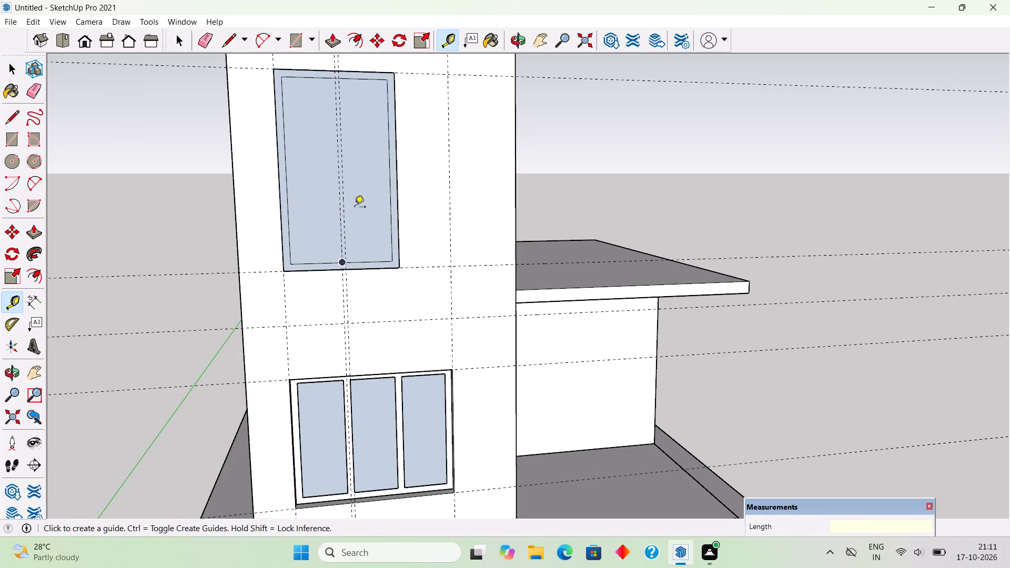
click(337, 206)
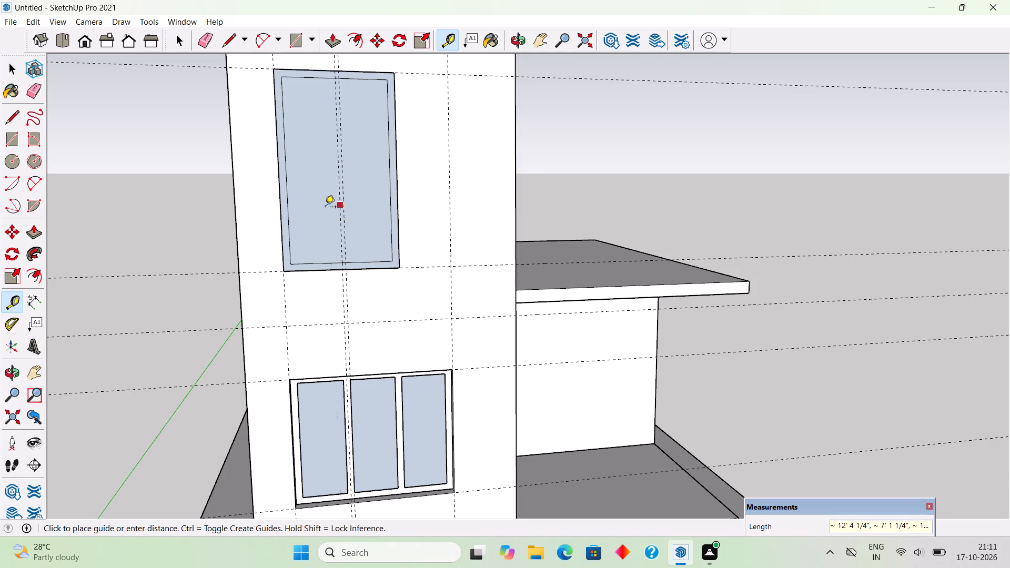
text(1.5")
key(Return)
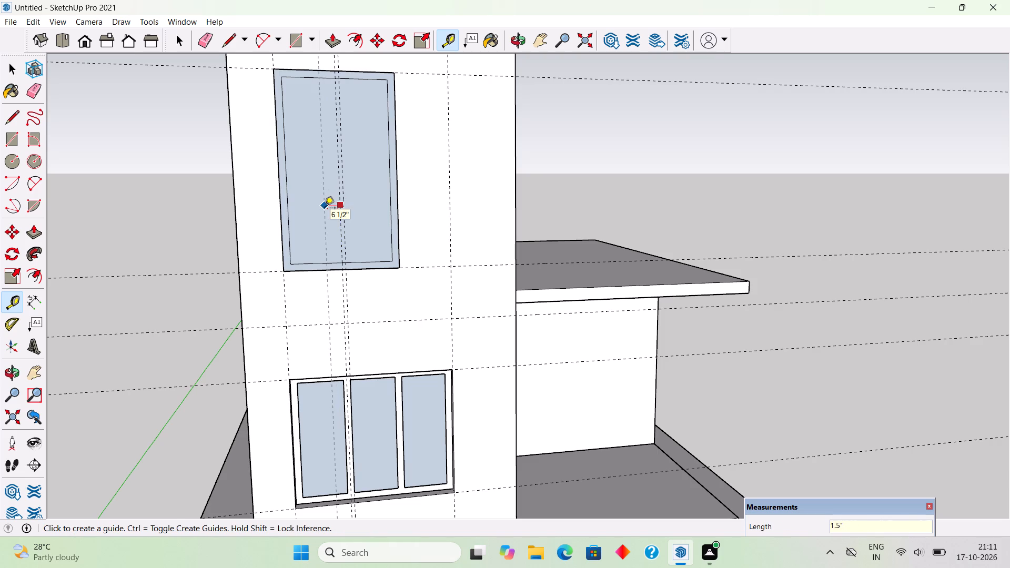
Draw two 6' 6" vertical mullion lines along the outer guides, spanning the inner rectangle from top to bottom.
key(space)
text(l)
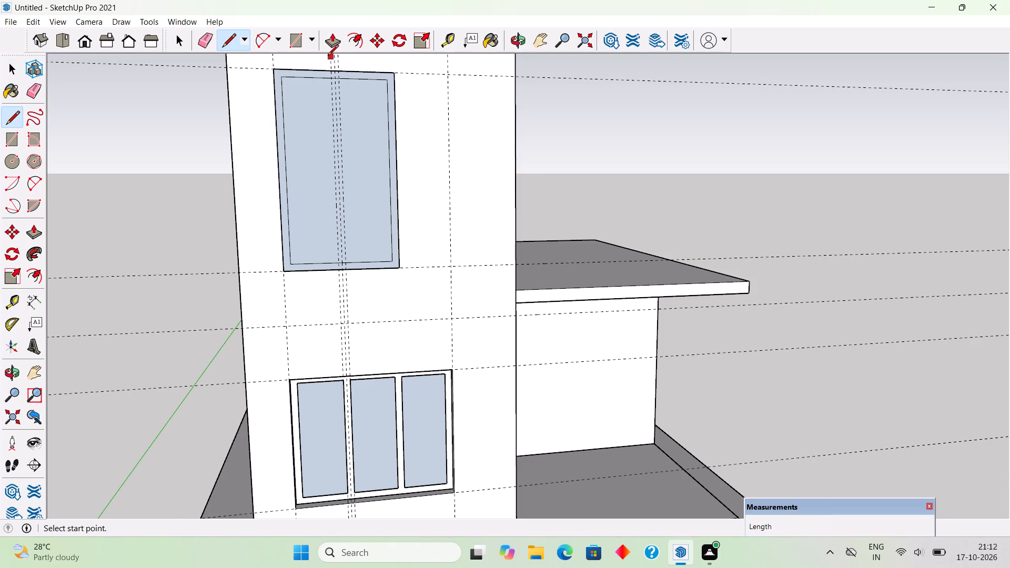
click(329, 80)
click(338, 265)
click(350, 265)
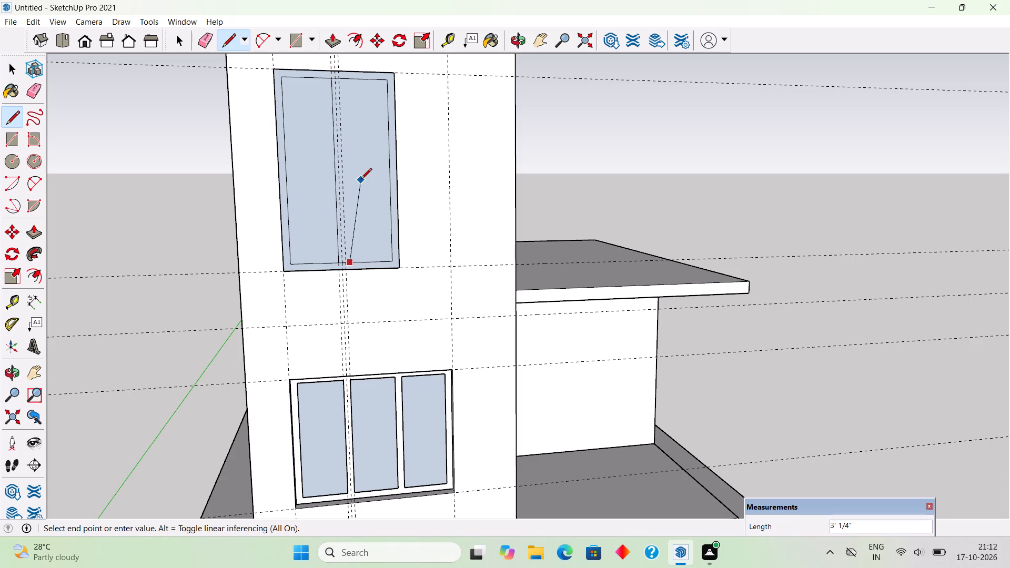
key(l)
click(348, 260)
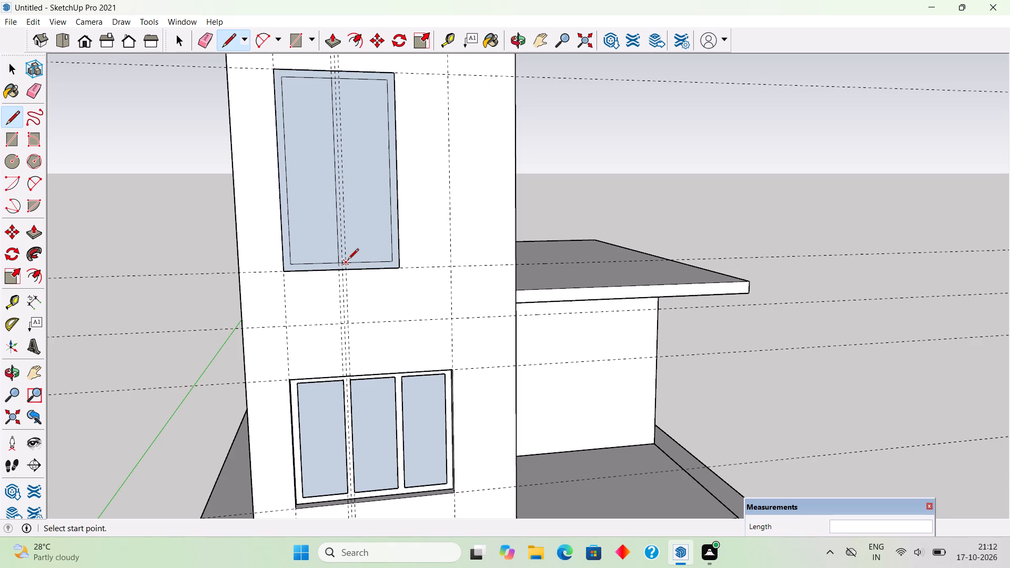
click(342, 80)
key(space)
Erase the centre guide and the inner rectangle's short top and bottom edge pieces between the two mullion lines.
key(e)
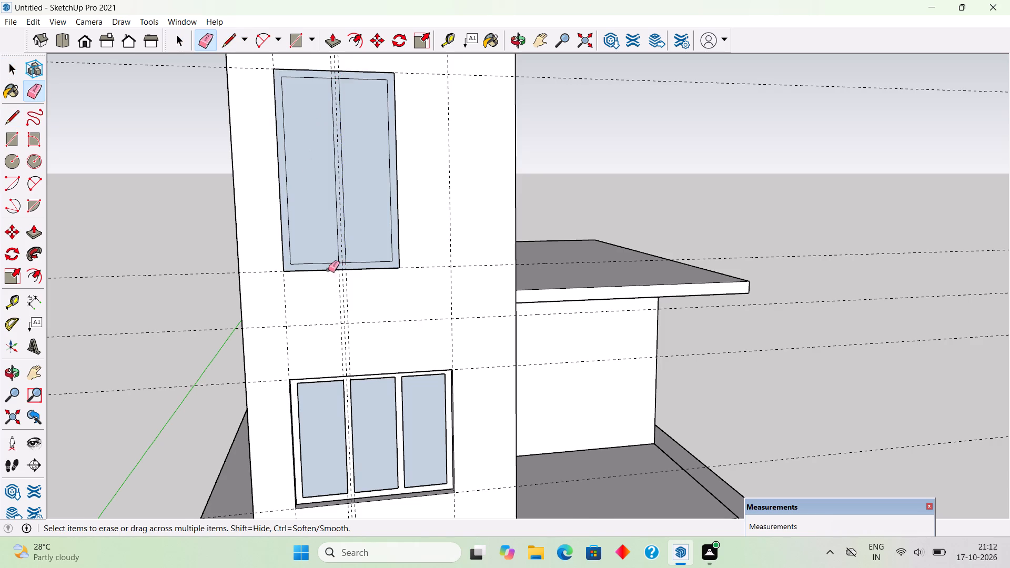
scroll(344, 248, up, 4)
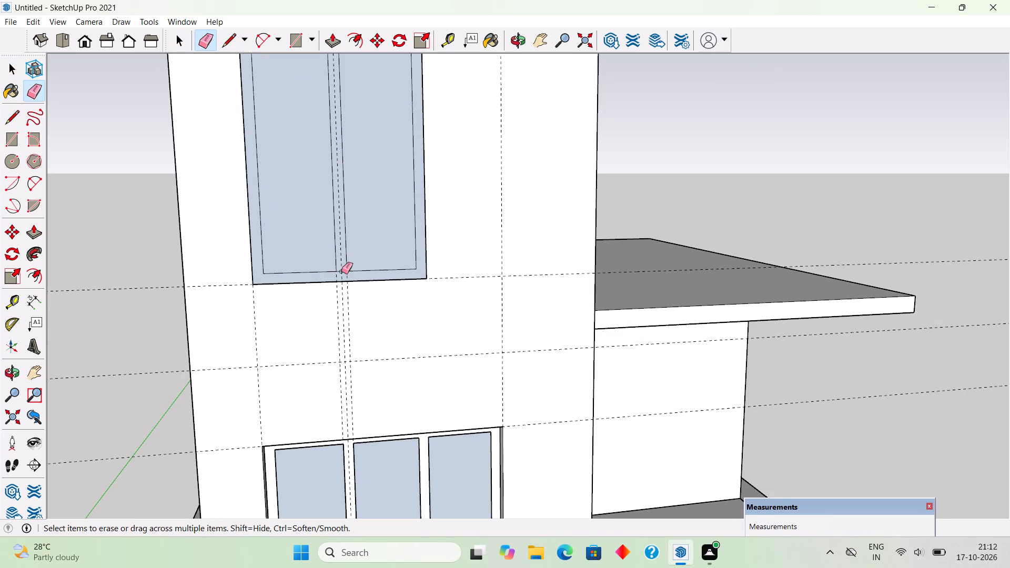
click(341, 271)
scroll(362, 259, down, 5)
scroll(340, 90, up, 2)
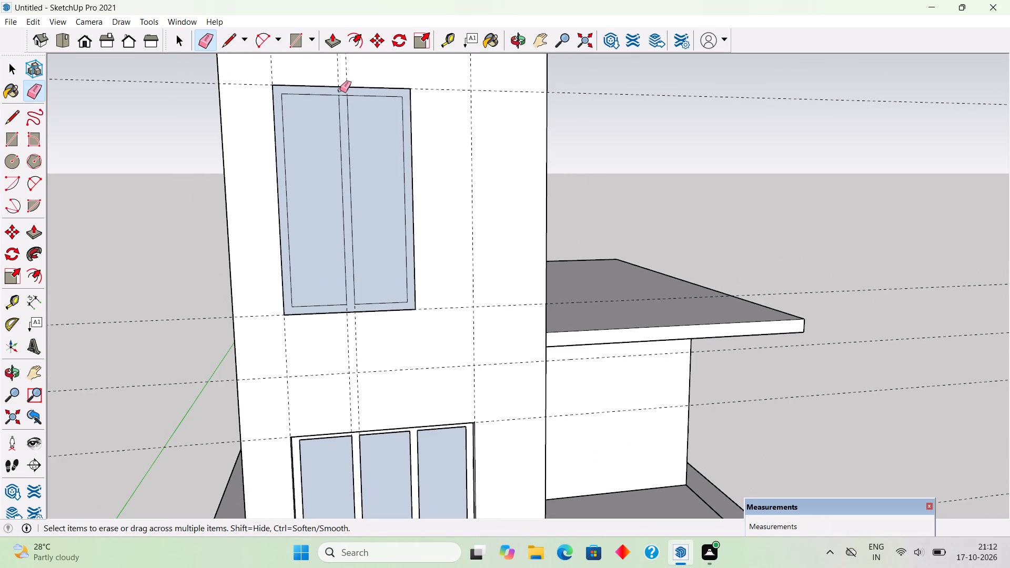
click(342, 95)
Delete the two pane faces inside the upper window frame, leaving the border and mullion.
key(space)
click(360, 149)
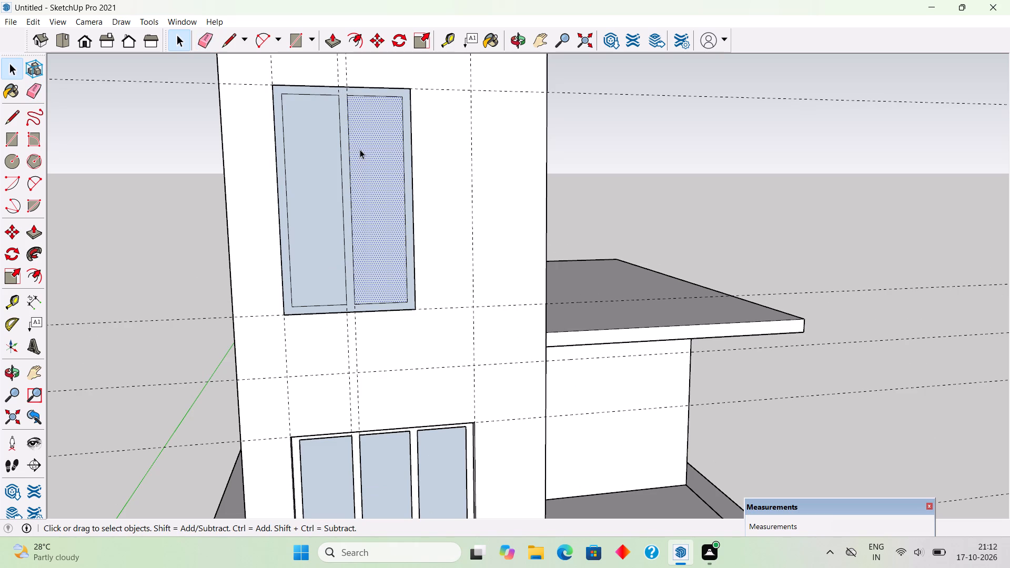
key(Delete)
click(322, 188)
key(Delete)
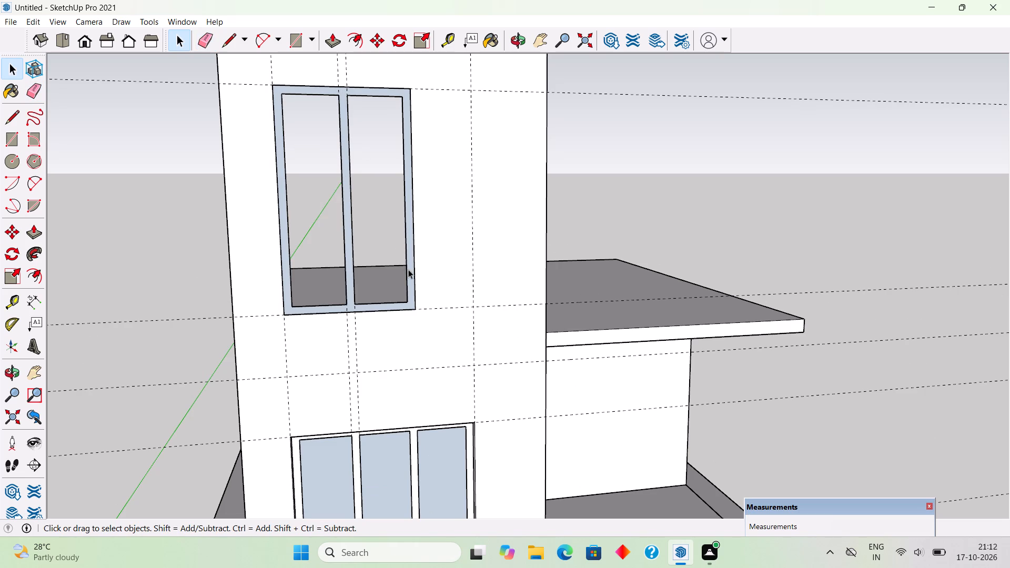
Pull the upper window's frame face outward 4".
click(410, 271)
key(p)
click(410, 271)
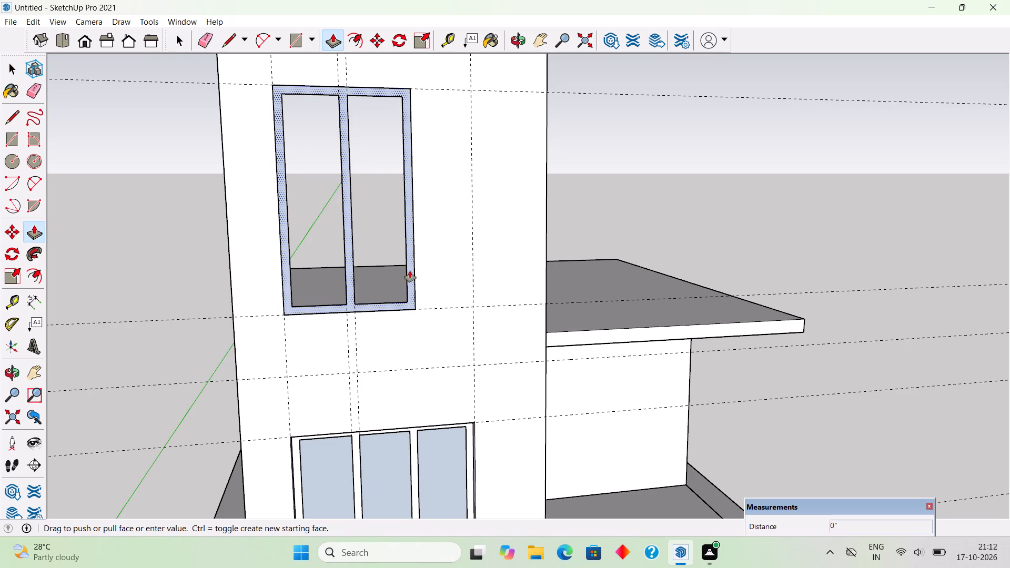
key(1)
key(BackSpace)
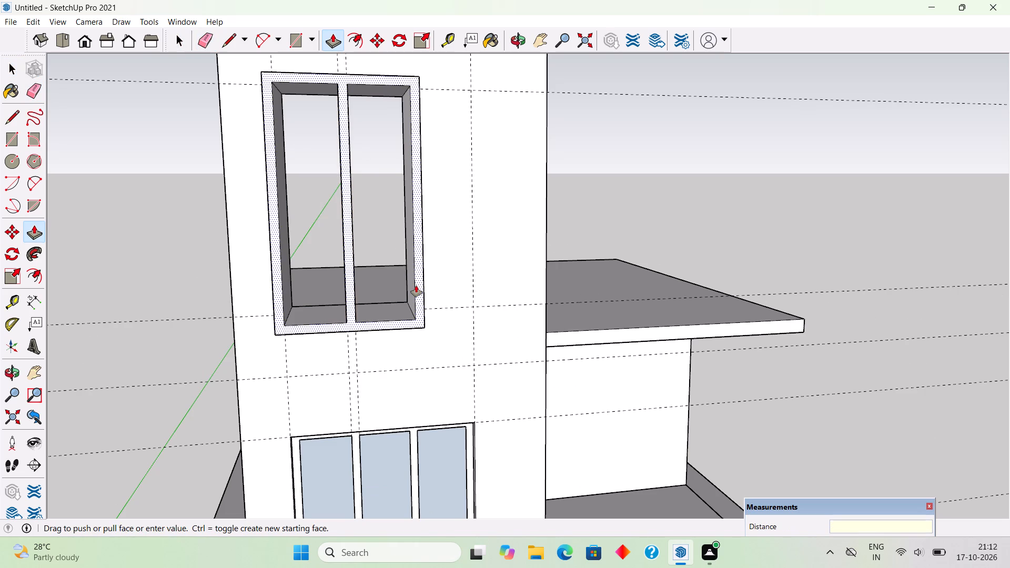
text(4")
key(Return)
key(space)
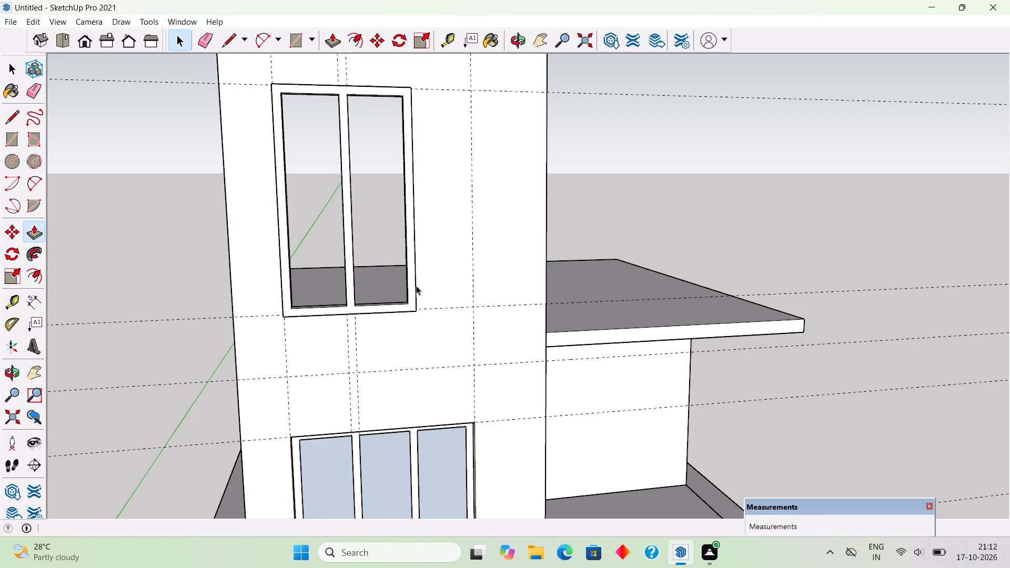
Make the upper window's extruded frame and mullion into a group.
triple_click(412, 296)
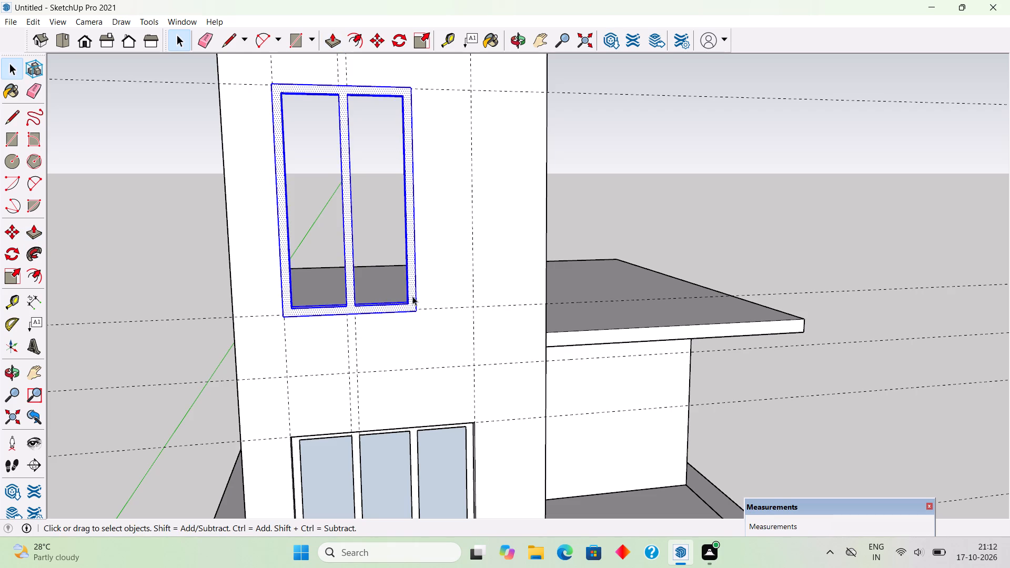
right_click(412, 296)
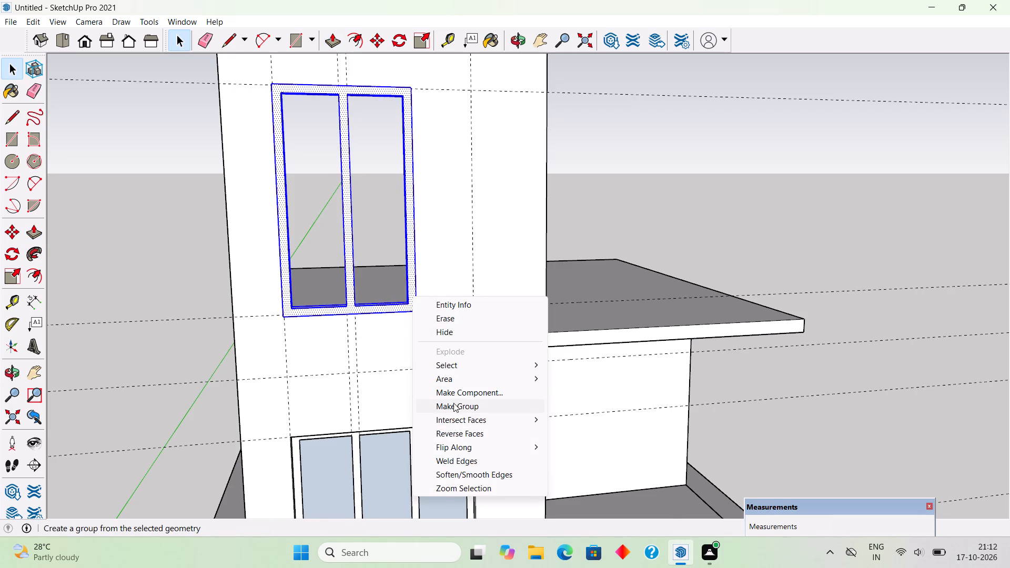
click(453, 403)
Move the upper frame group back until flush with the wall face, and a further 4 1/2" into the opening.
scroll(443, 369, down, 5)
middle_drag(427, 359, 546, 408)
scroll(492, 395, up, 9)
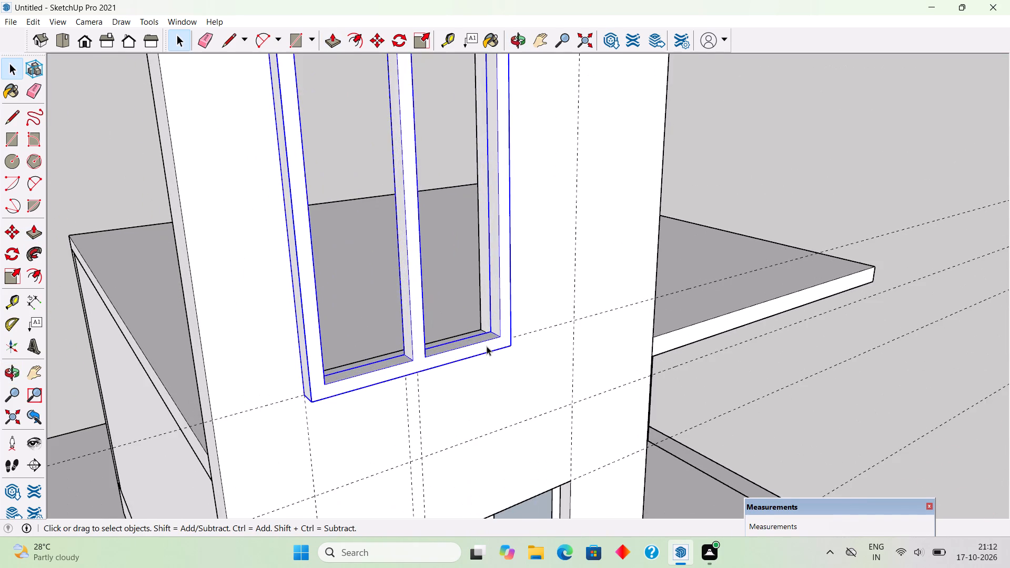
middle_drag(506, 369, 552, 409)
key(m)
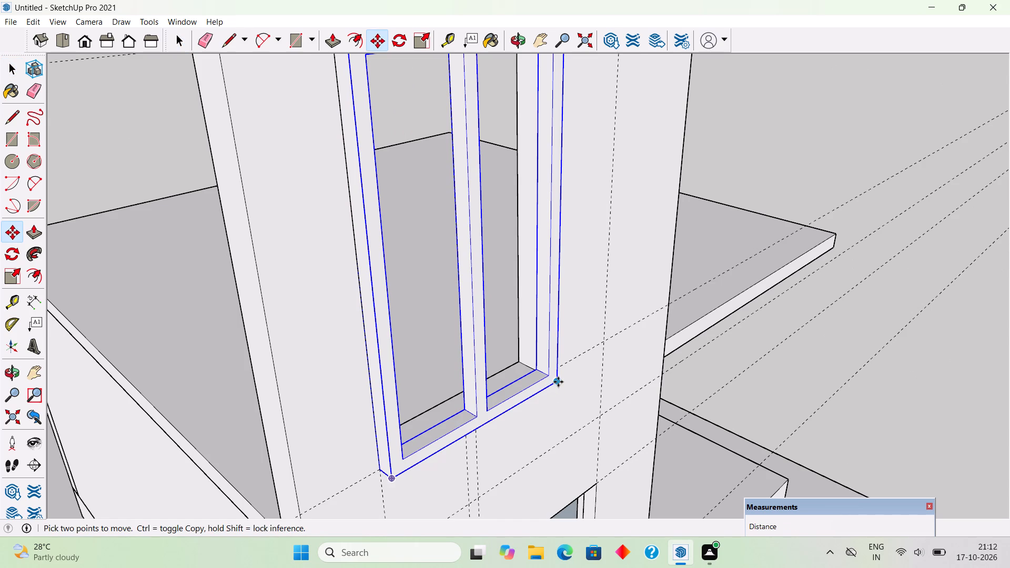
click(558, 382)
click(547, 374)
scroll(544, 374, up, 6)
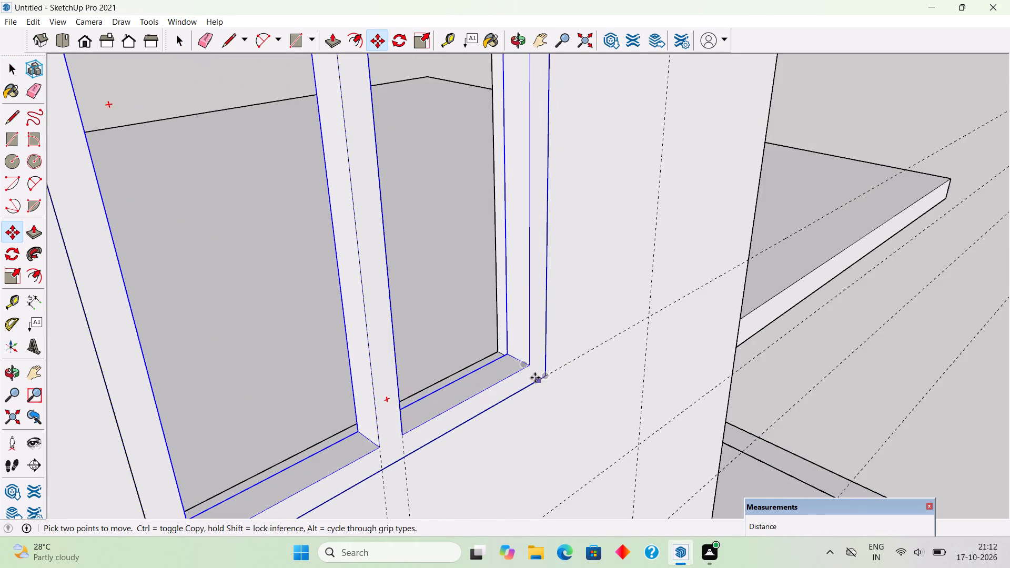
scroll(546, 379, up, 1)
click(547, 379)
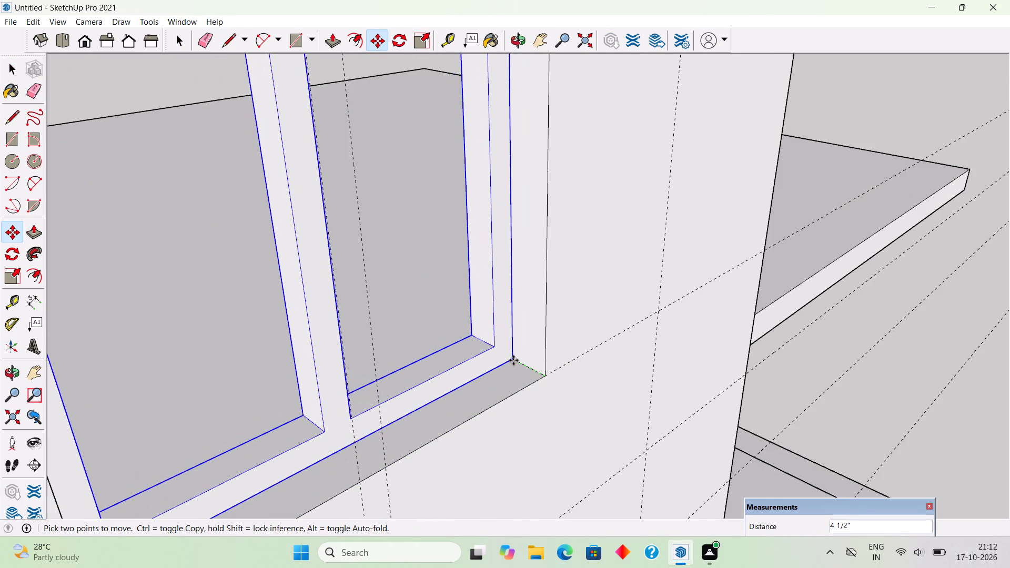
click(513, 360)
key(space)
scroll(513, 360, down, 12)
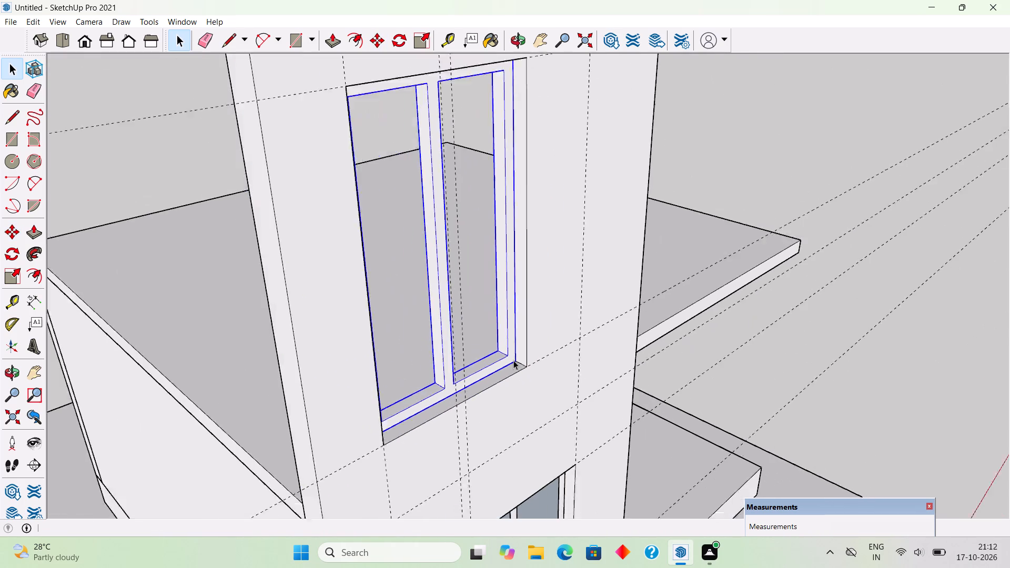
scroll(513, 360, down, 7)
click(672, 255)
Draw pane rectangles filling both openings of the upper window frame, the first 1' 8" by 6' 6".
middle_drag(614, 310, 546, 258)
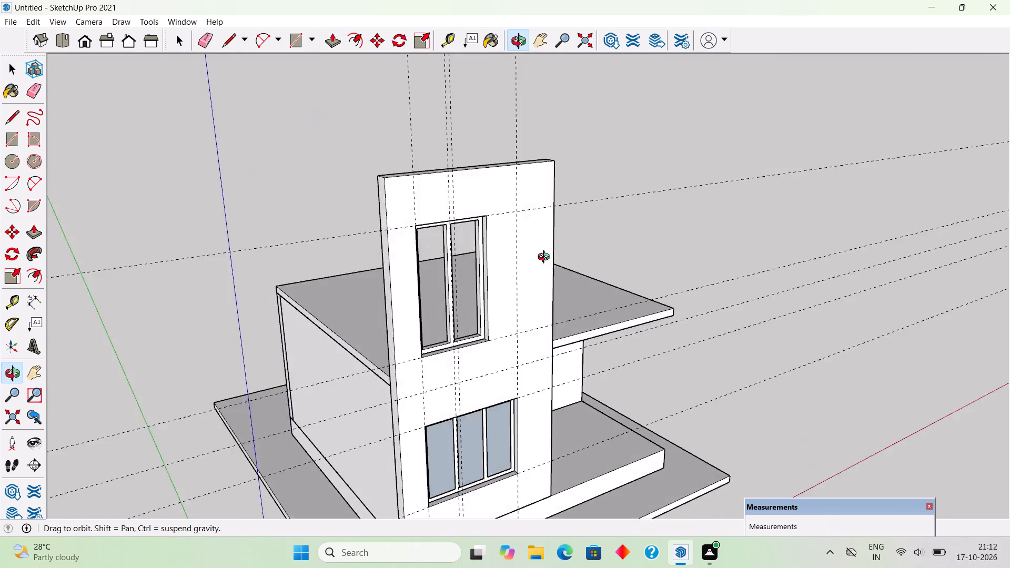
middle_drag(546, 258, 513, 233)
scroll(413, 191, up, 4)
middle_drag(462, 227, 440, 201)
scroll(400, 178, up, 2)
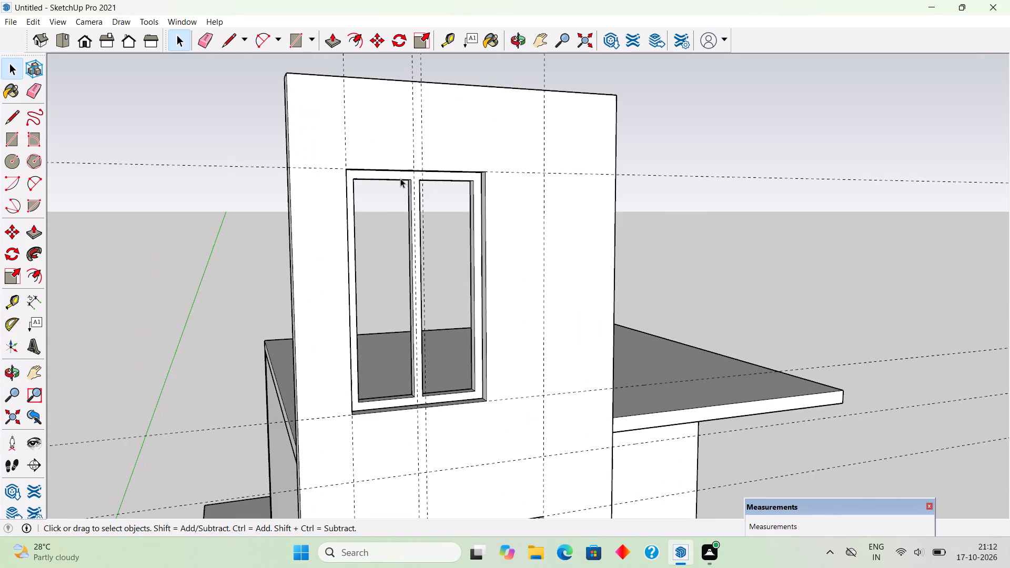
key(r)
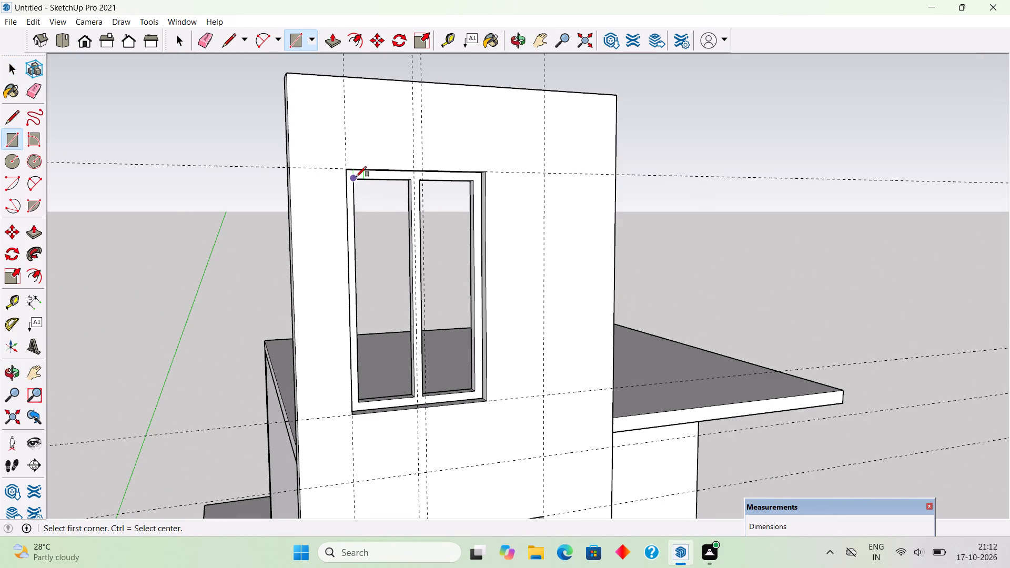
click(356, 177)
click(416, 398)
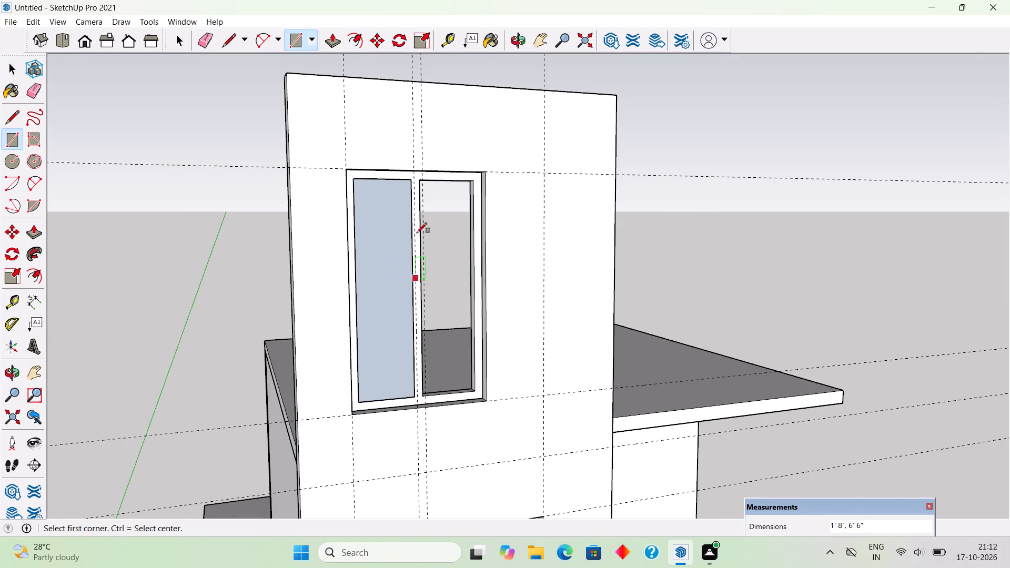
click(420, 181)
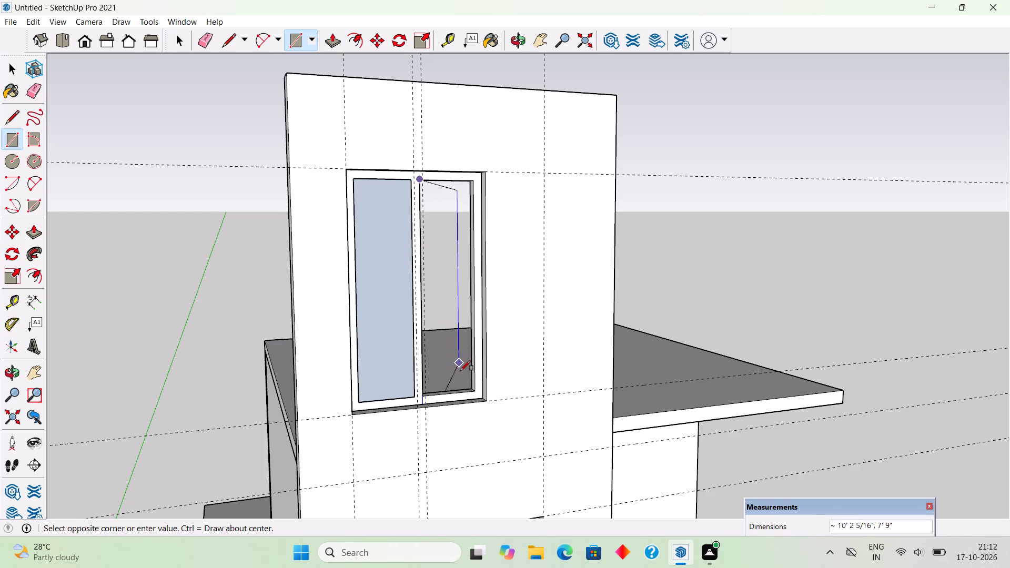
click(472, 391)
key(space)
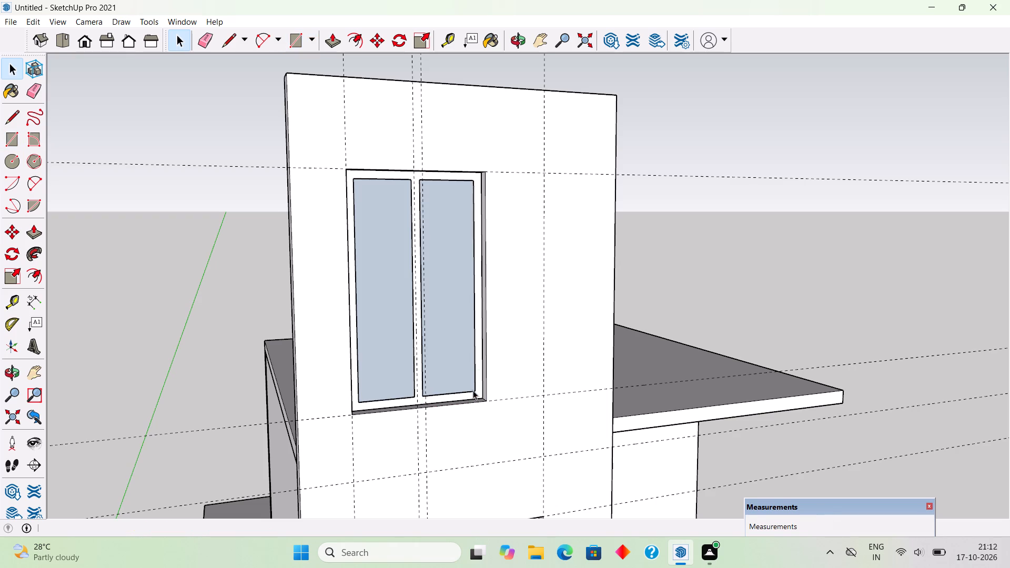
Make each of the two upper window panes its own separate group.
triple_click(460, 360)
right_click(461, 358)
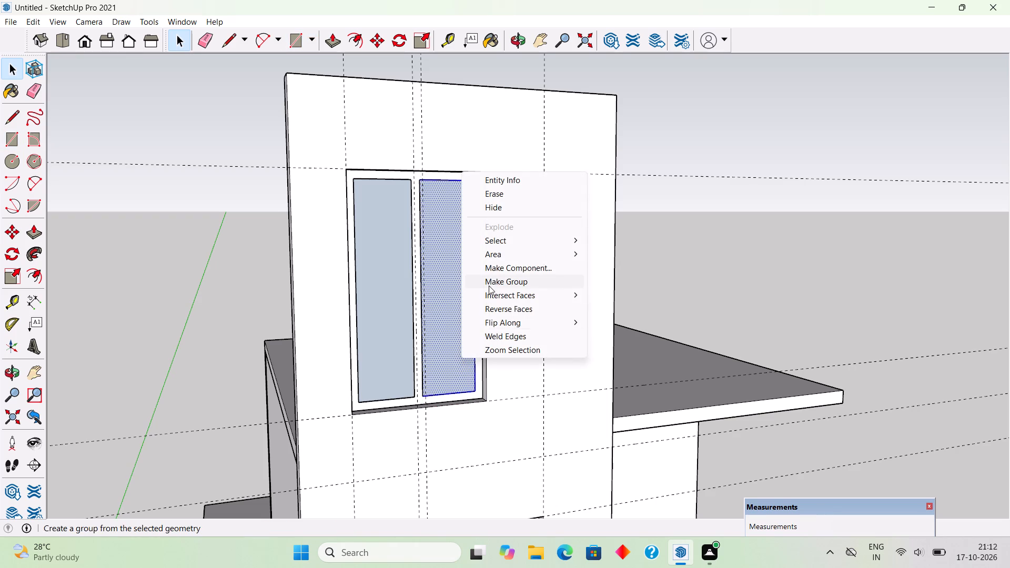
click(490, 284)
triple_click(396, 299)
right_click(396, 299)
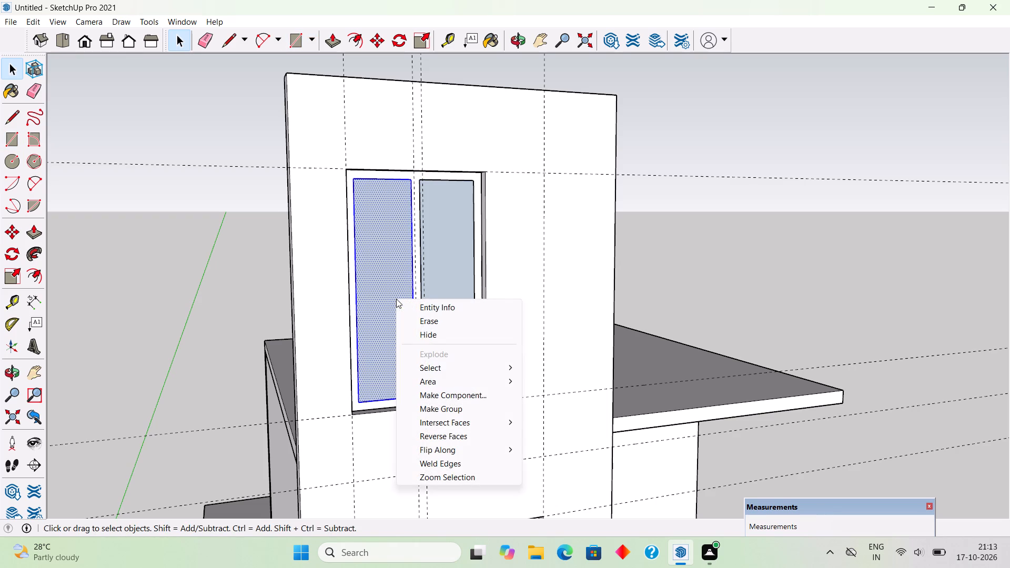
click(434, 411)
click(686, 273)
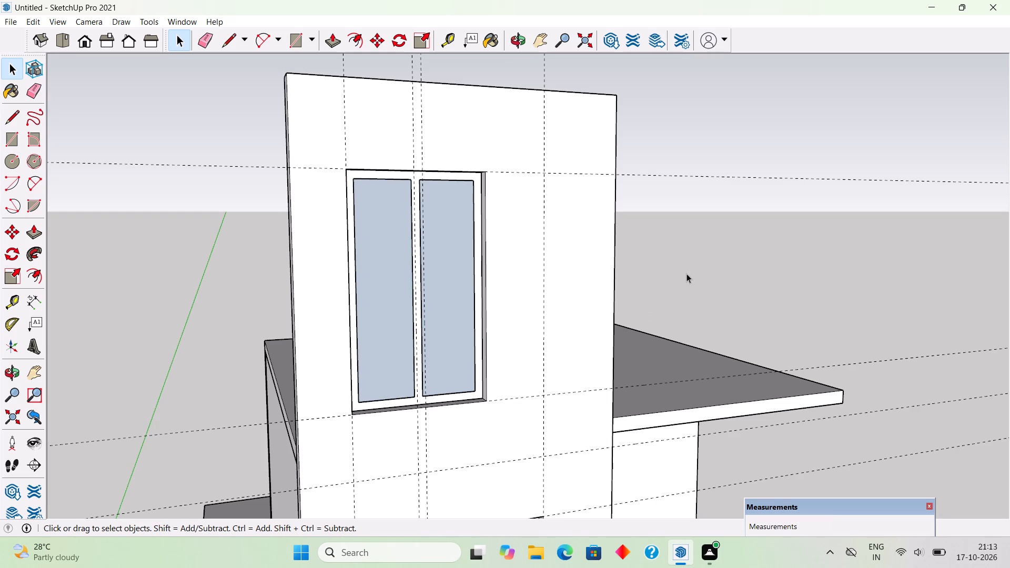
Place a guide 6" below the recessed wall's top edge under the roof slab and draw a full-width rectangle down to it.
middle_drag(561, 318, 458, 275)
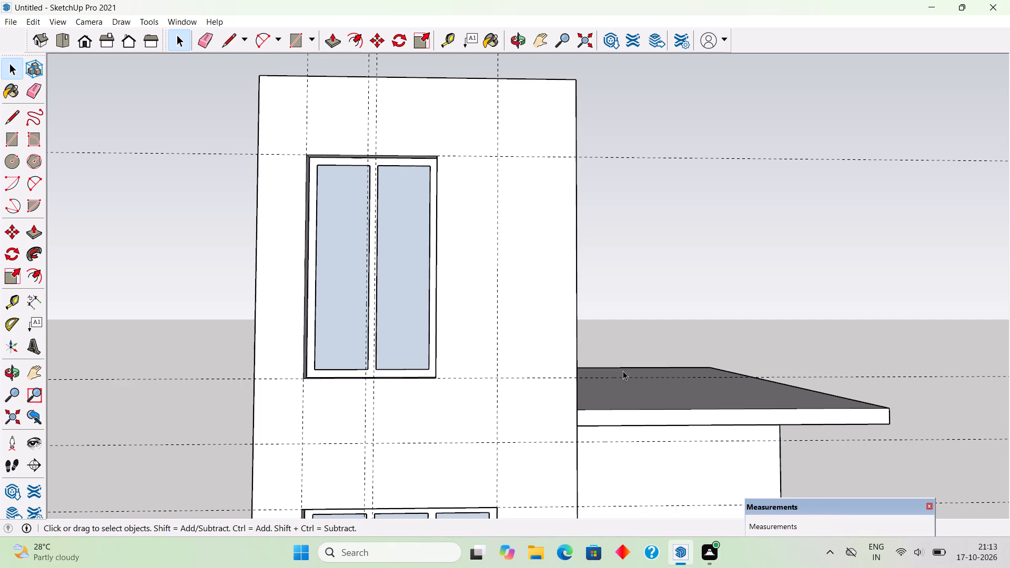
middle_drag(622, 370, 573, 326)
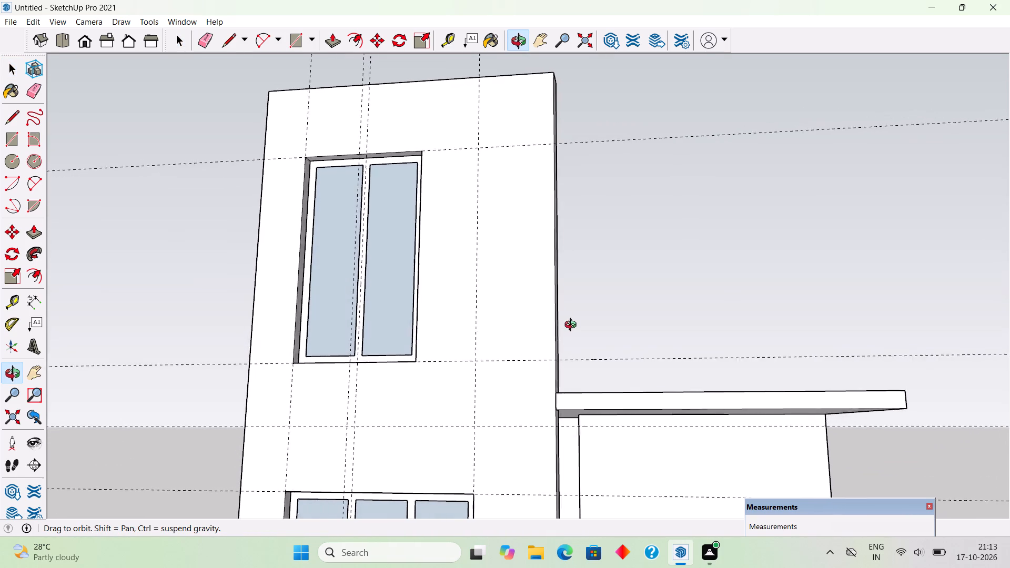
middle_drag(573, 326, 580, 334)
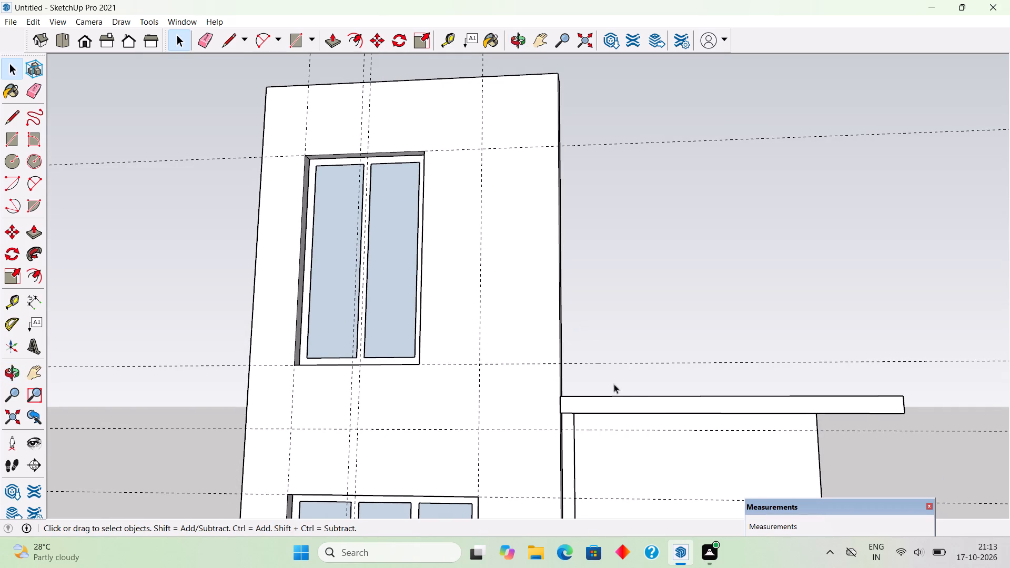
middle_drag(640, 395, 593, 336)
scroll(671, 459, up, 1)
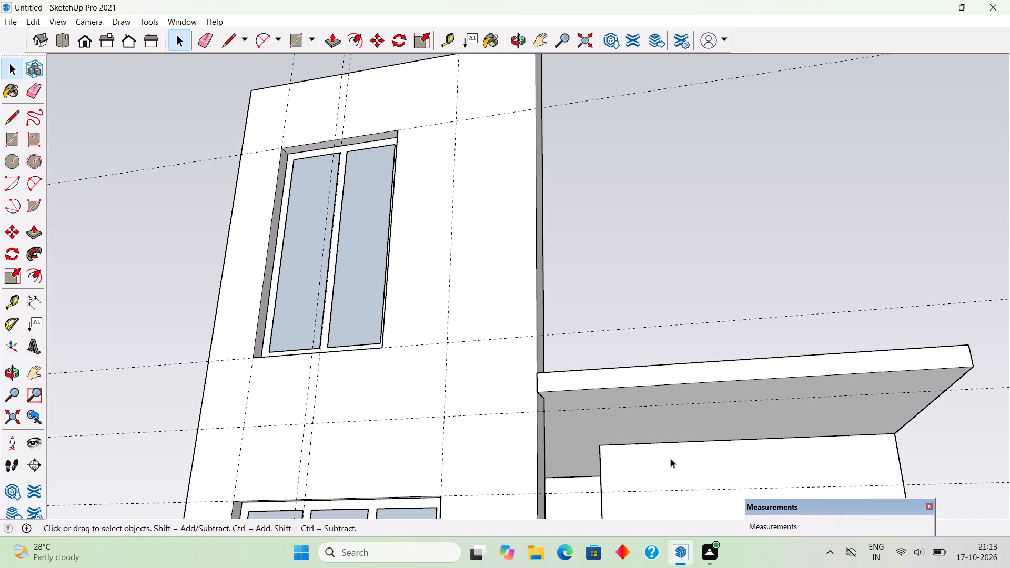
key(t)
click(705, 444)
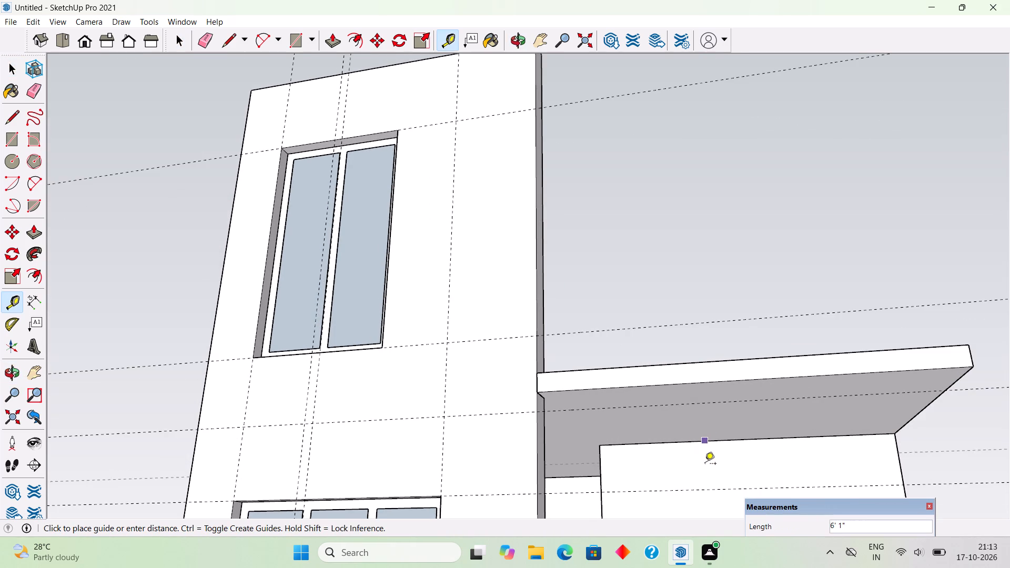
click(735, 469)
text(6")
key(Return)
key(r)
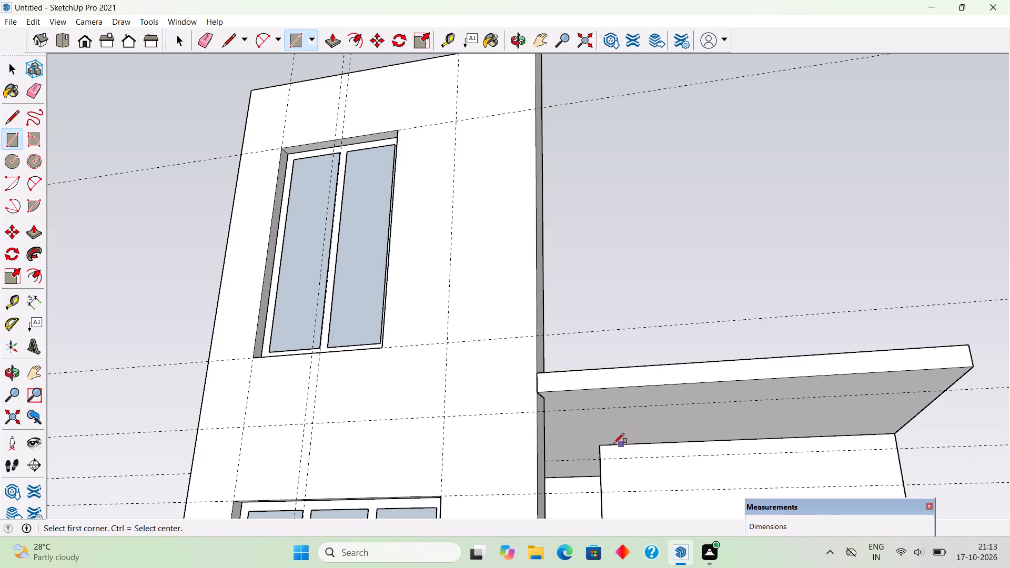
click(605, 445)
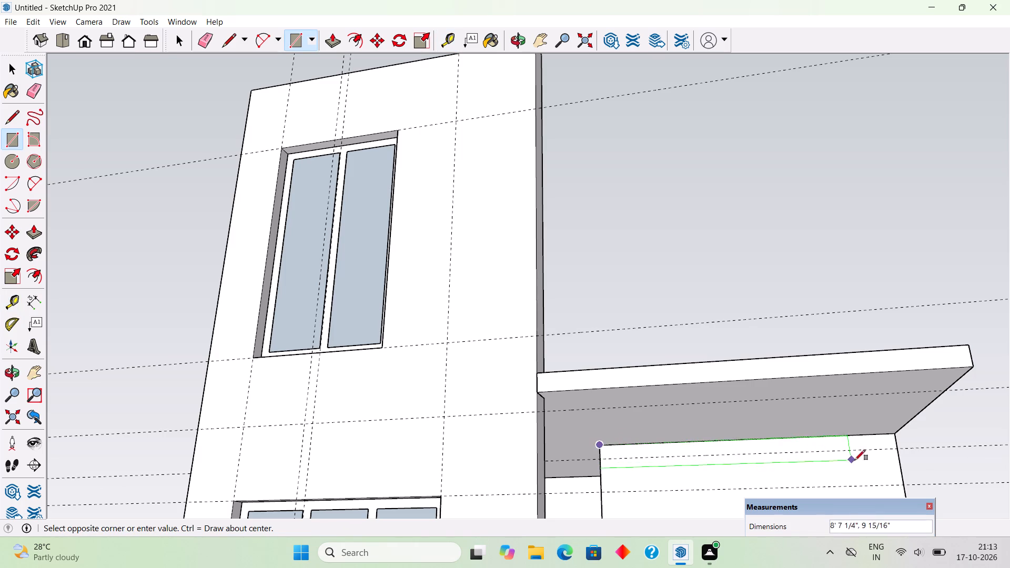
click(901, 448)
Pull the 6" strip face out 9' 3" to the roof slab's front edge and extend it another 2' 6".
key(p)
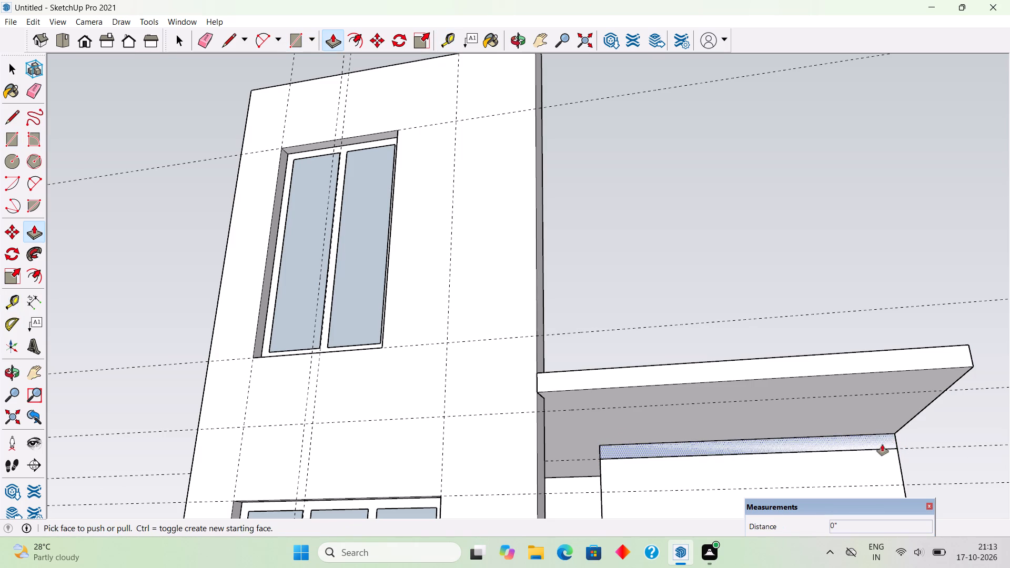
click(850, 437)
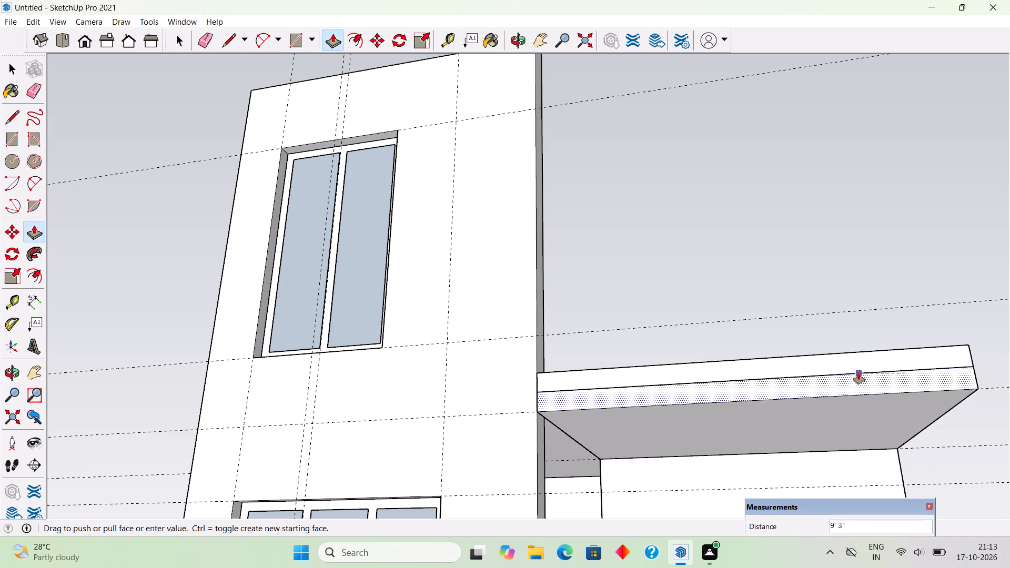
click(858, 373)
middle_drag(858, 373, 871, 469)
click(614, 420)
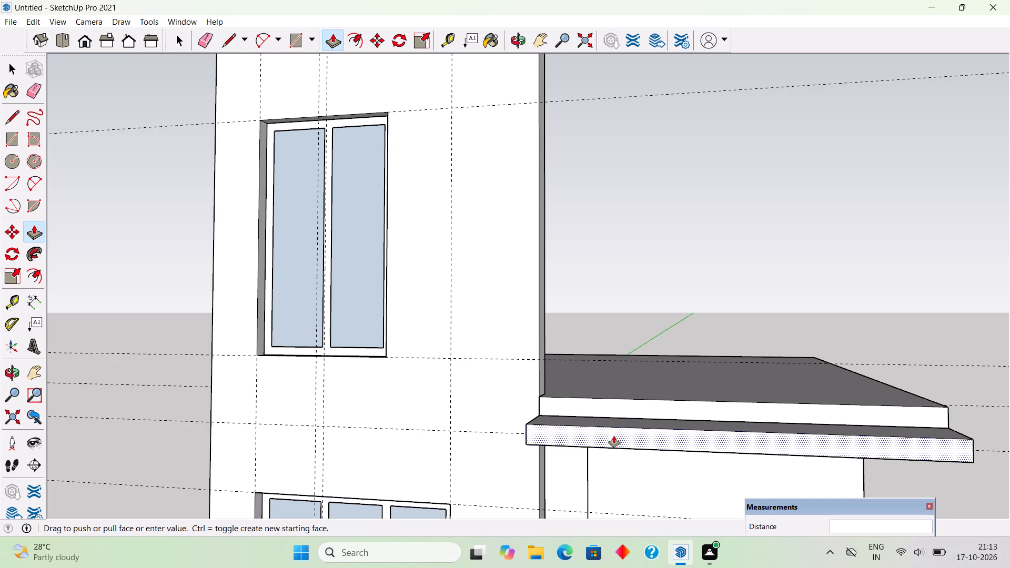
key(2)
key(period)
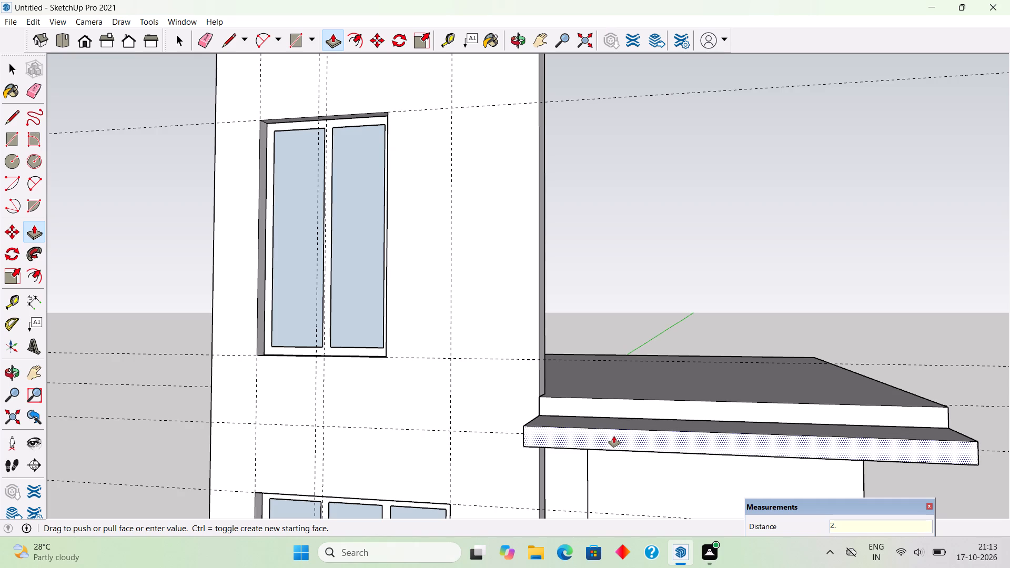
text(5')
key(Return)
Pull the projecting strip's end face 2' 6" sideways across the front of the tall wall.
middle_drag(604, 441, 868, 470)
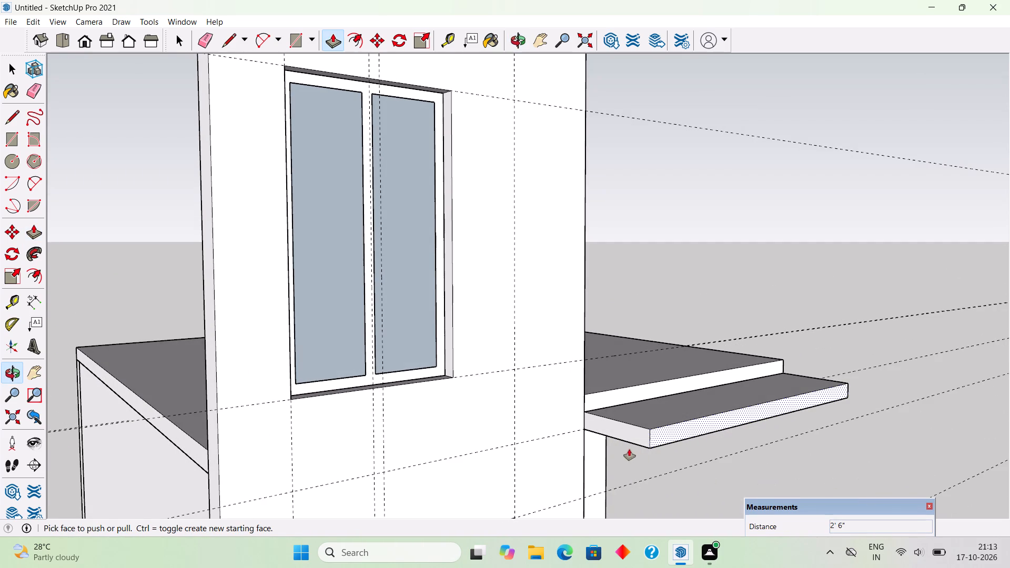
click(626, 437)
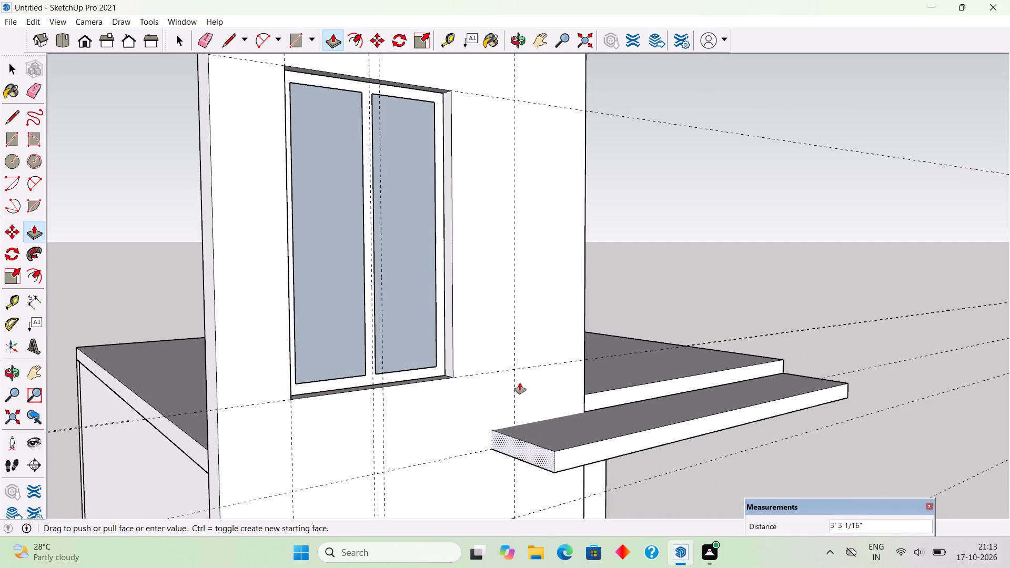
click(517, 373)
Draw a 12' 6" line on the projecting canopy's top face, along the roof slab's front, from its inner corner to the outer edge.
middle_drag(555, 471, 433, 560)
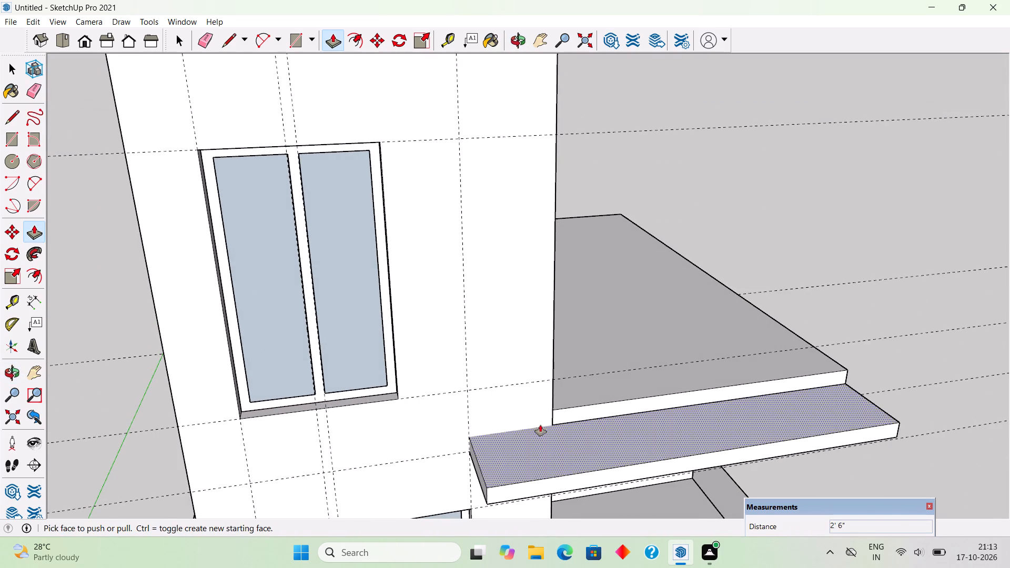
middle_drag(535, 437, 500, 480)
key(l)
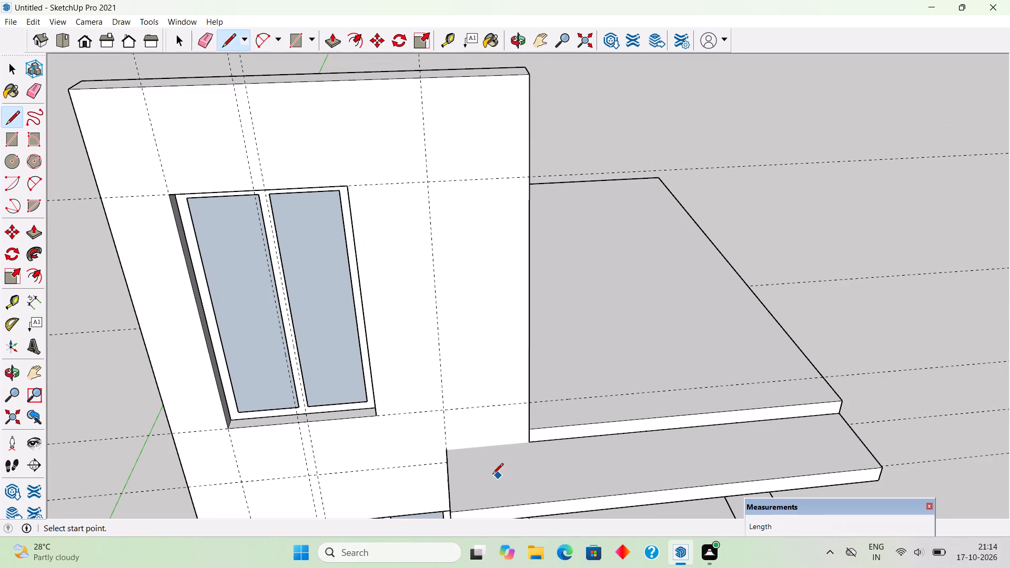
click(447, 449)
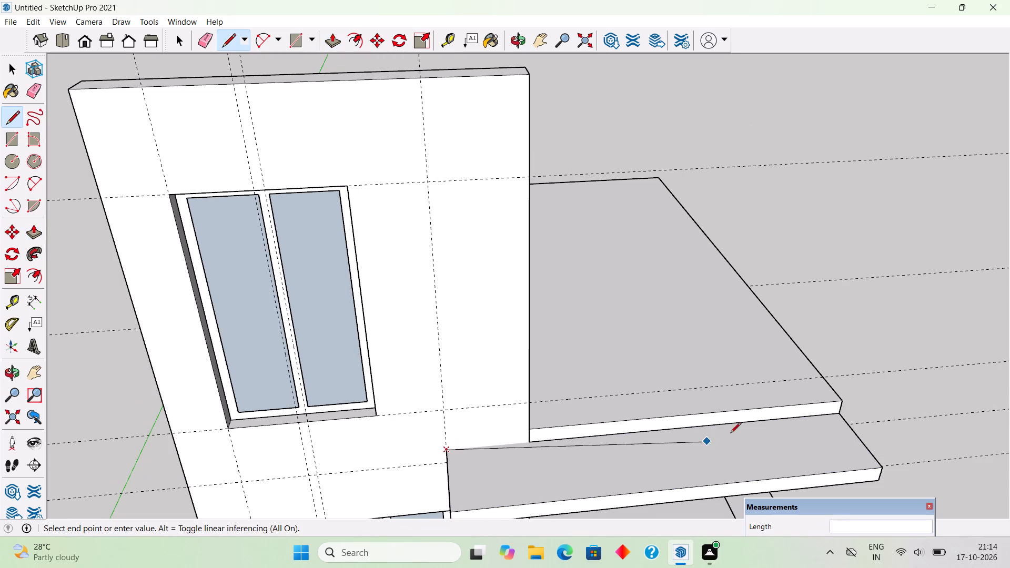
click(842, 415)
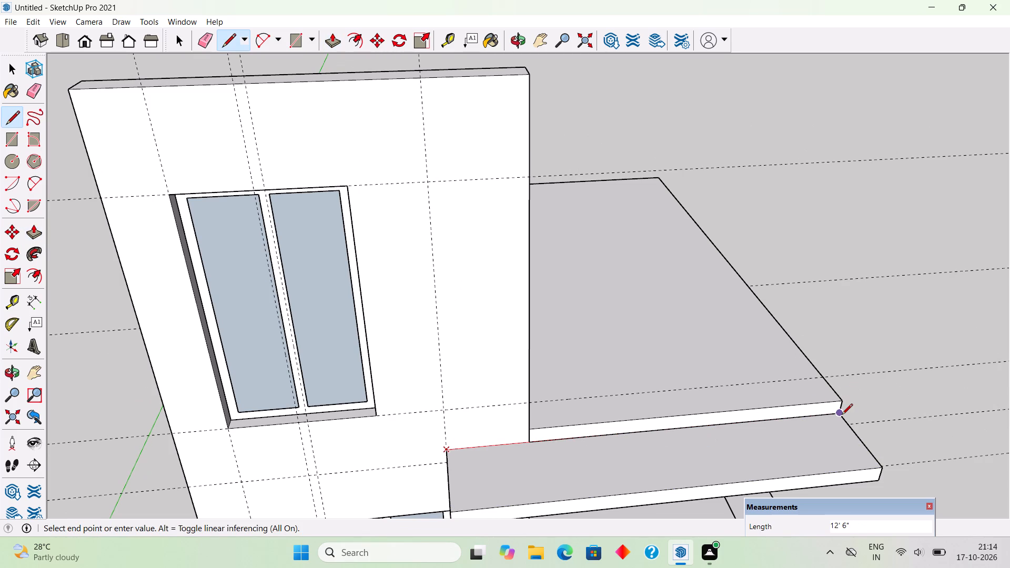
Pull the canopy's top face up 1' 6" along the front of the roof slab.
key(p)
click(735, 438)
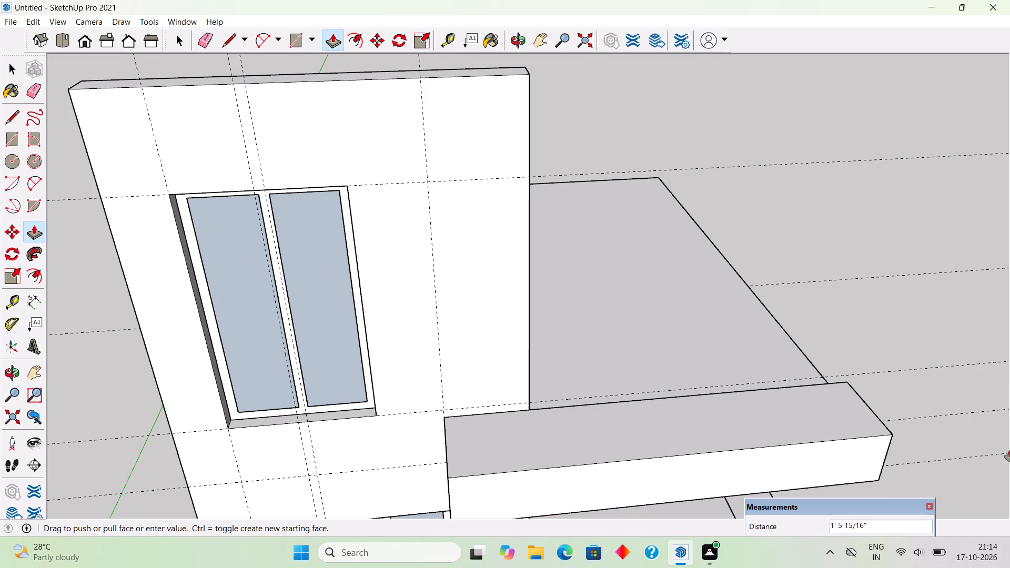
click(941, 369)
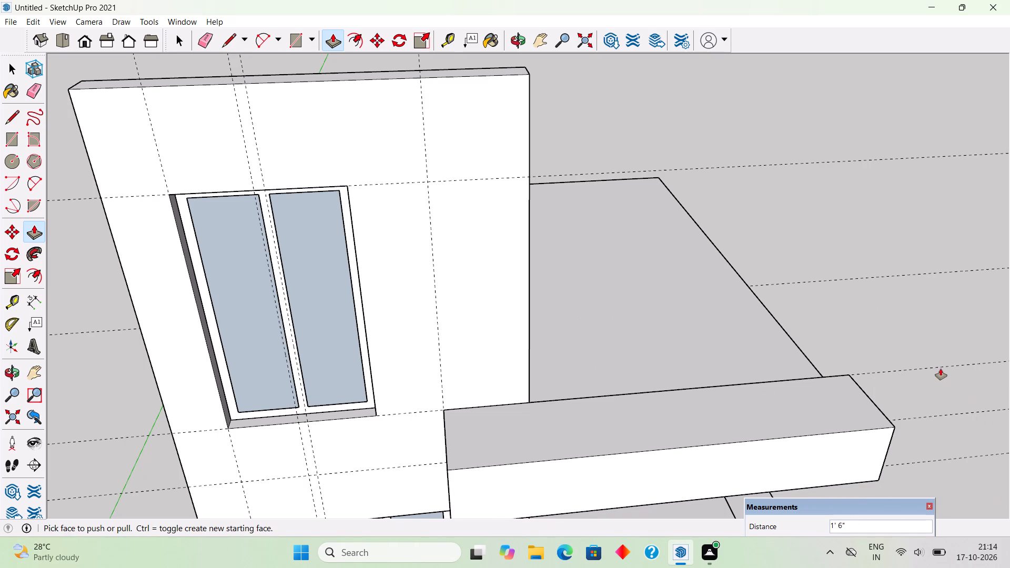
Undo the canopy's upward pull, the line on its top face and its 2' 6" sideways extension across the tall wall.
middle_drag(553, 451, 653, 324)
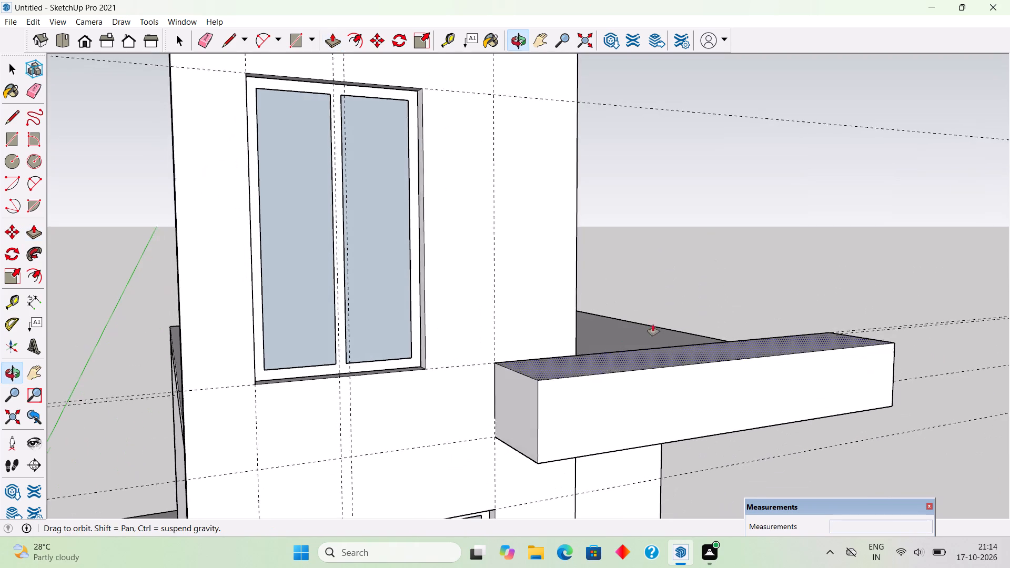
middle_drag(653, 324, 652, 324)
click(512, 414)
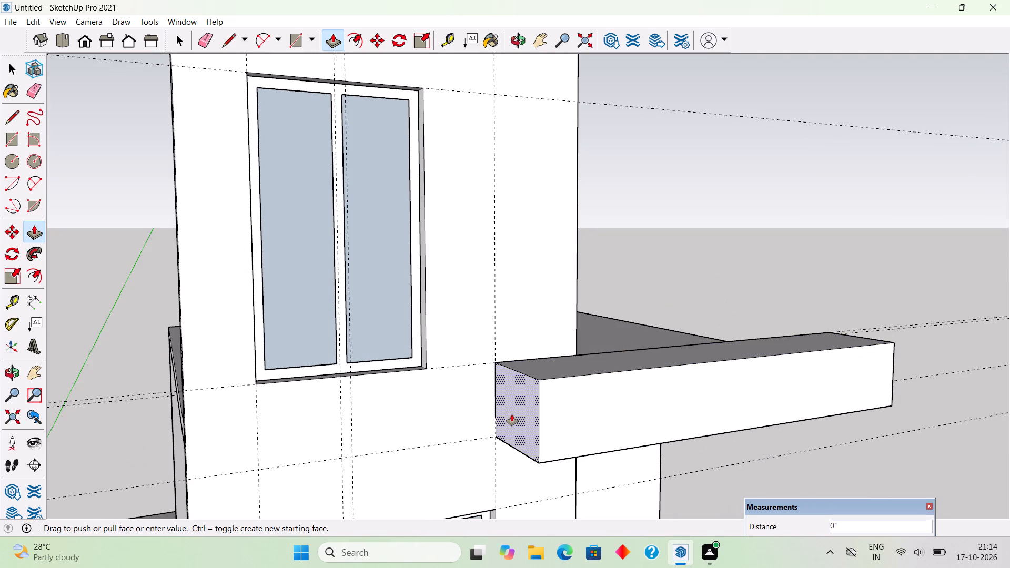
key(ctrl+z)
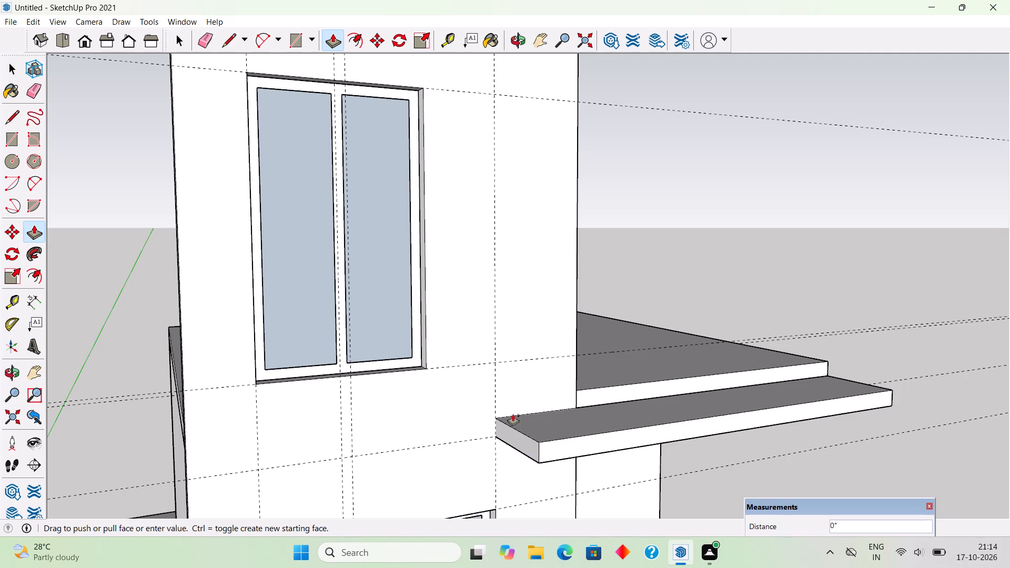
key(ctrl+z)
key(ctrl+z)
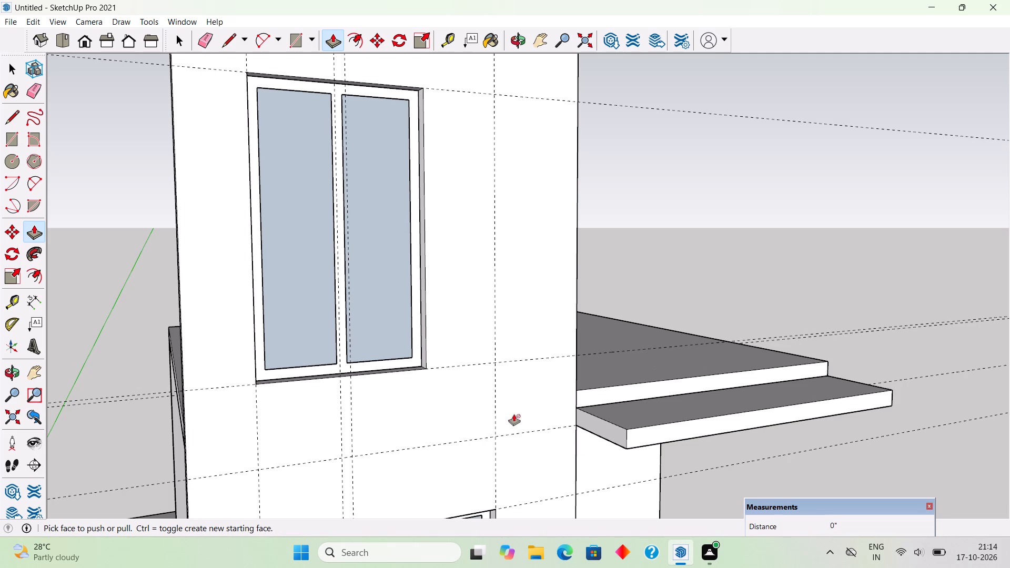
Draw a 6" line down the strip's inner end edge and pull the end face 4' 5" across the tall wall to the upper window's edge.
scroll(573, 439, up, 7)
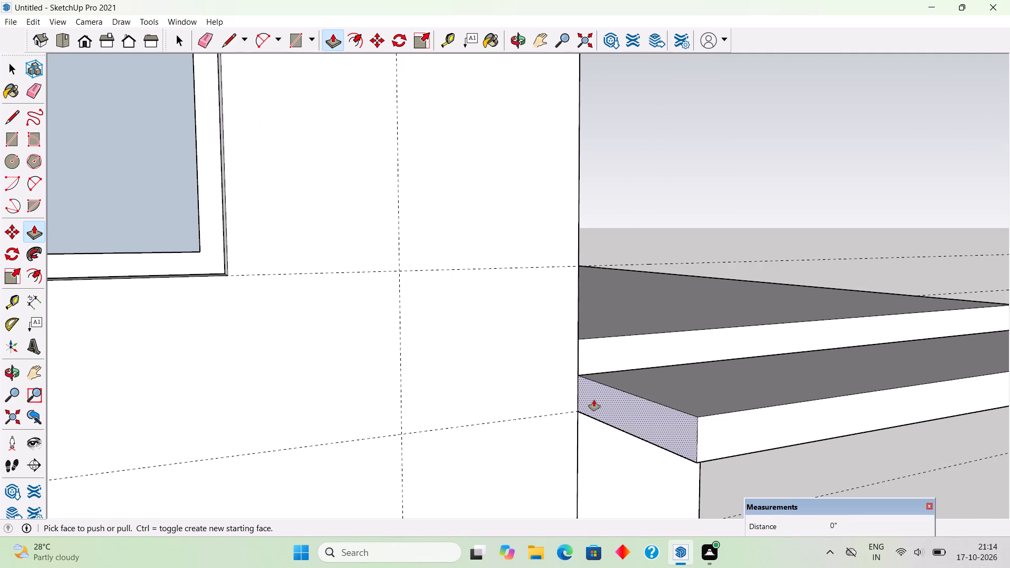
key(l)
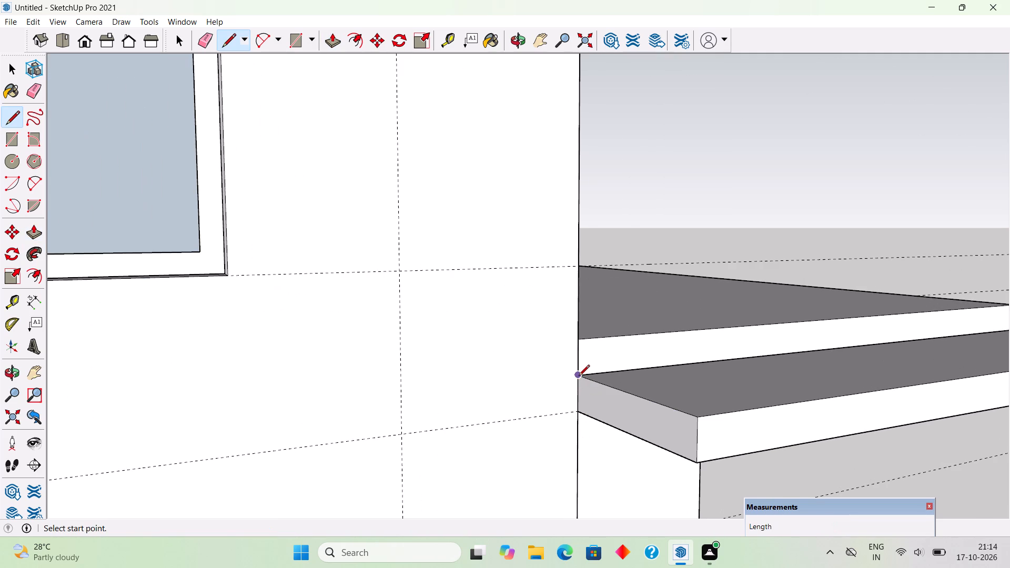
click(579, 377)
click(582, 415)
key(p)
click(609, 410)
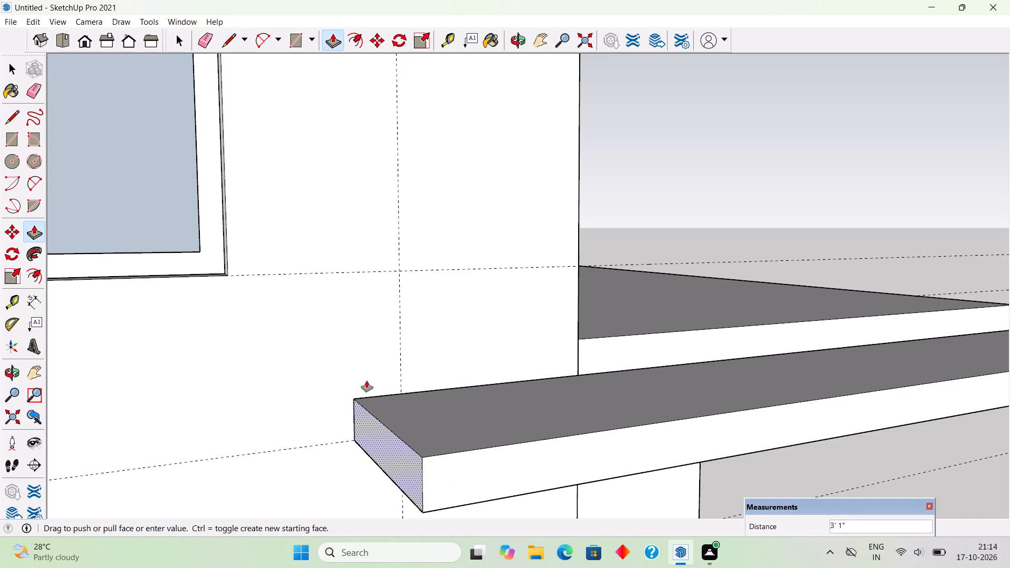
scroll(366, 381, down, 10)
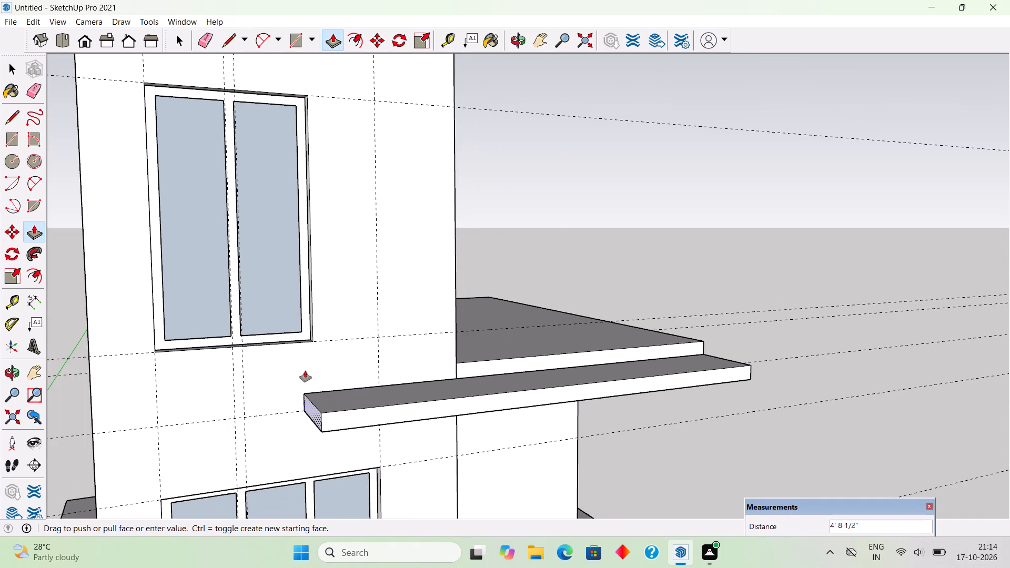
click(316, 312)
click(438, 392)
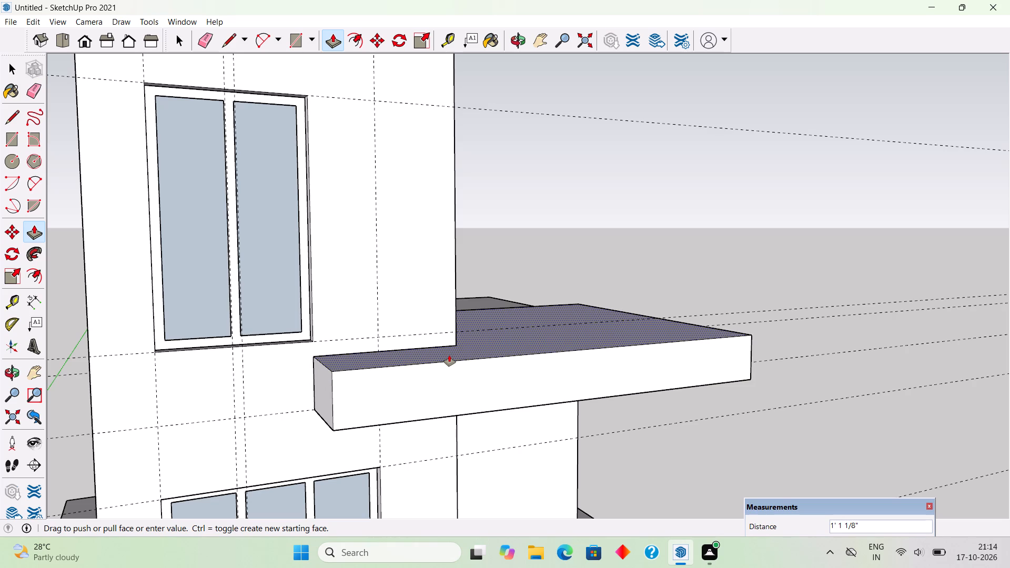
key(space)
Draw a line along the back edge of the canopy's top face from the tall-wall end to the roof slab's outer corner.
scroll(582, 388, down, 3)
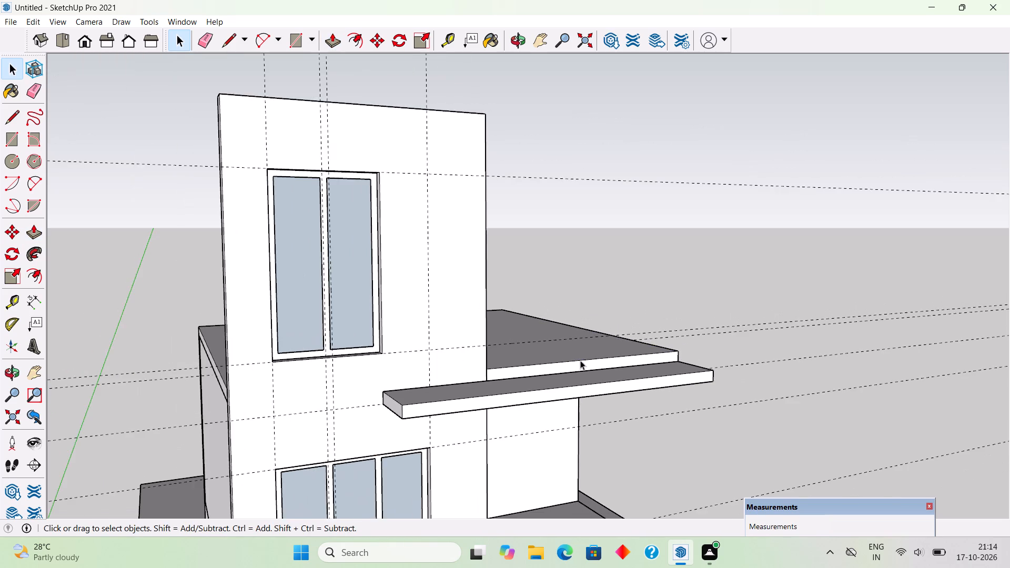
middle_drag(580, 360, 573, 379)
scroll(573, 379, down, 3)
scroll(571, 336, down, 1)
middle_drag(574, 348, 554, 444)
scroll(559, 441, up, 3)
middle_drag(601, 347, 550, 487)
scroll(536, 437, up, 4)
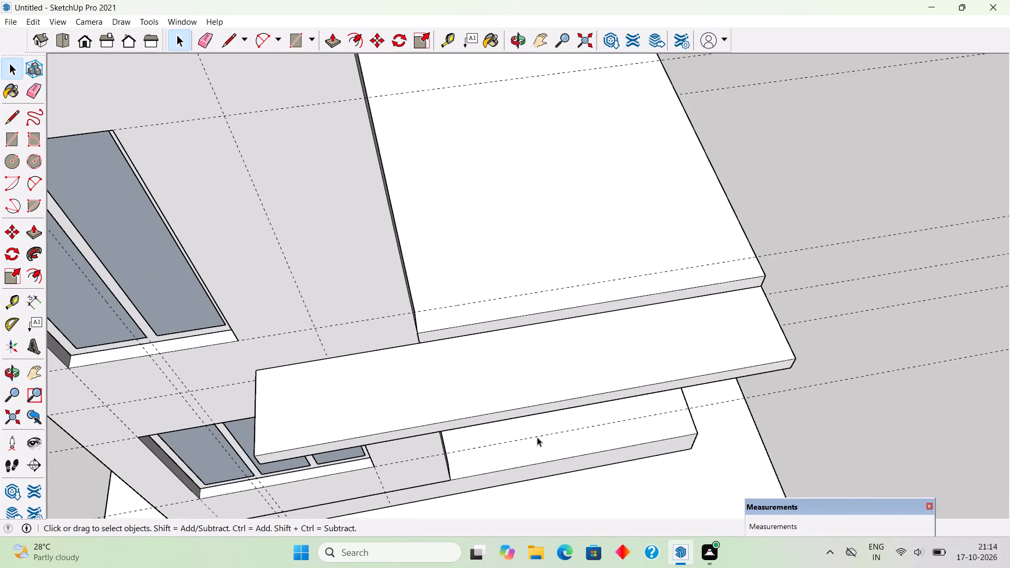
middle_drag(535, 433, 415, 339)
scroll(415, 339, up, 1)
click(431, 317)
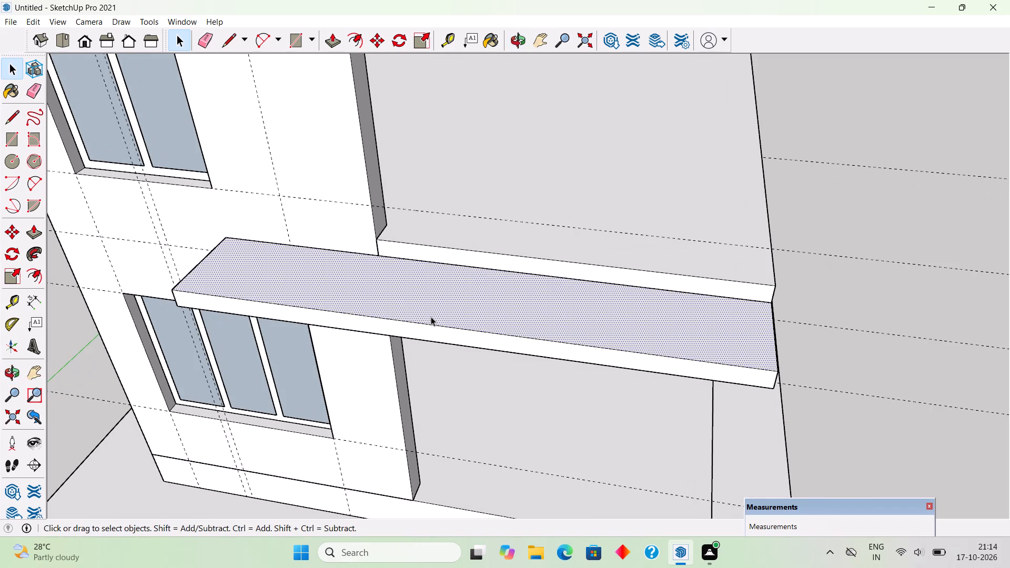
key(l)
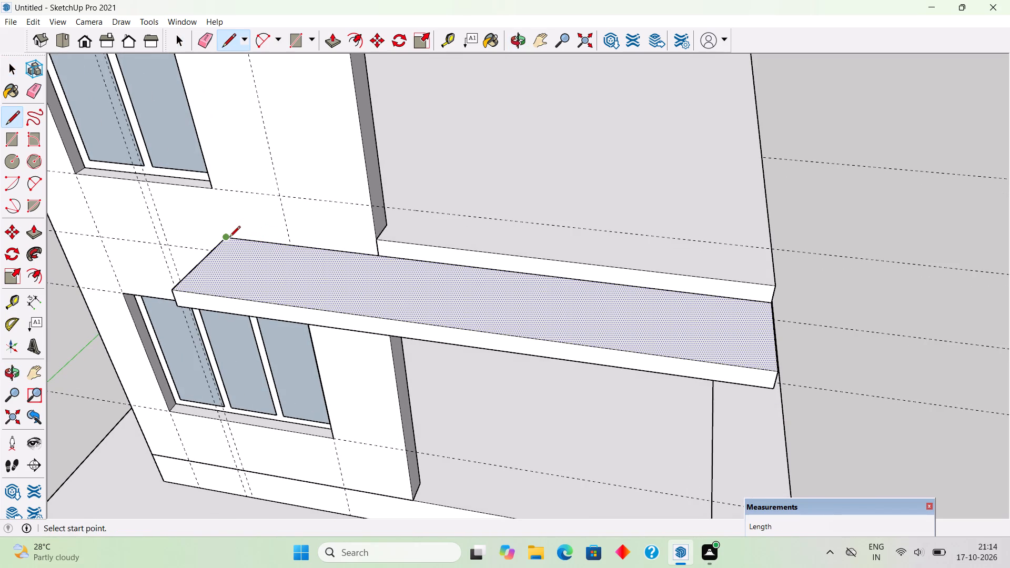
click(229, 238)
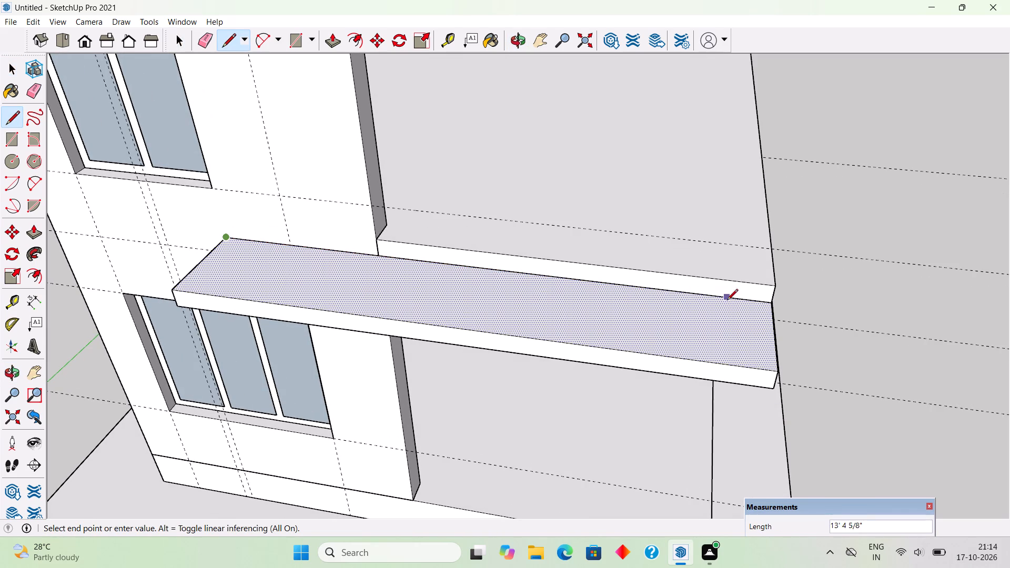
click(770, 305)
Pull the canopy's top face up 1' 6".
key(p)
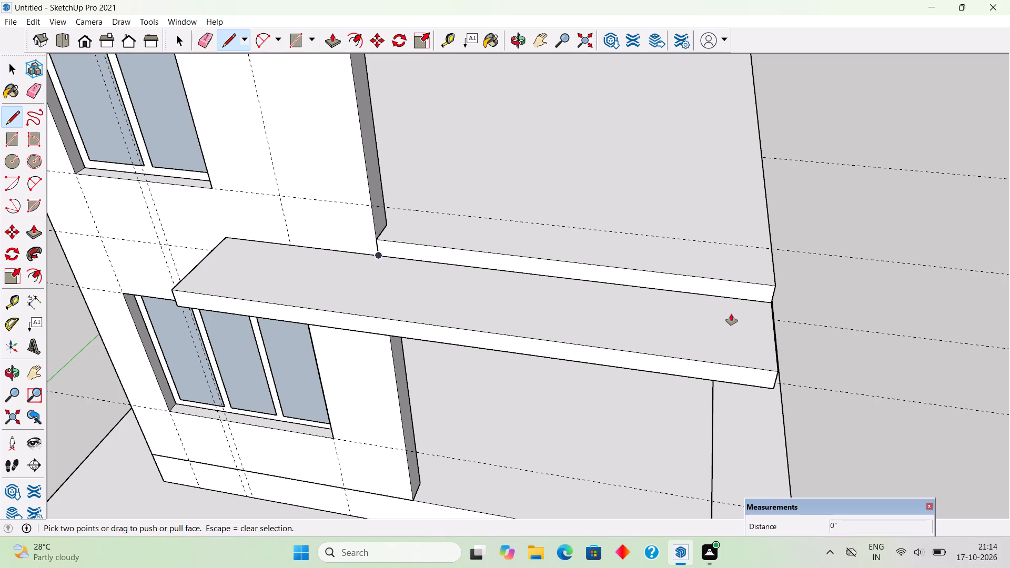
click(724, 324)
key(space)
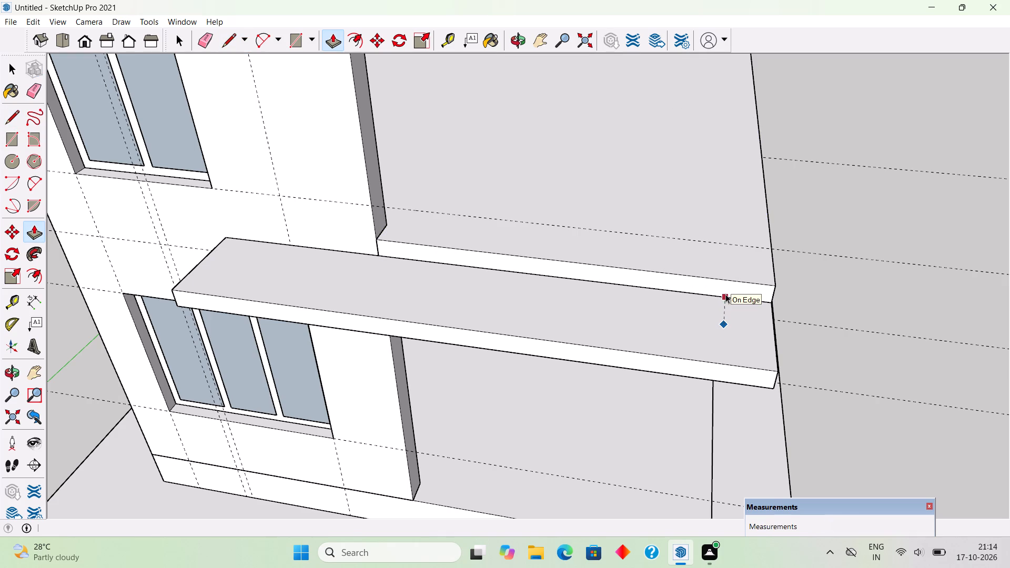
click(714, 328)
key(p)
click(714, 328)
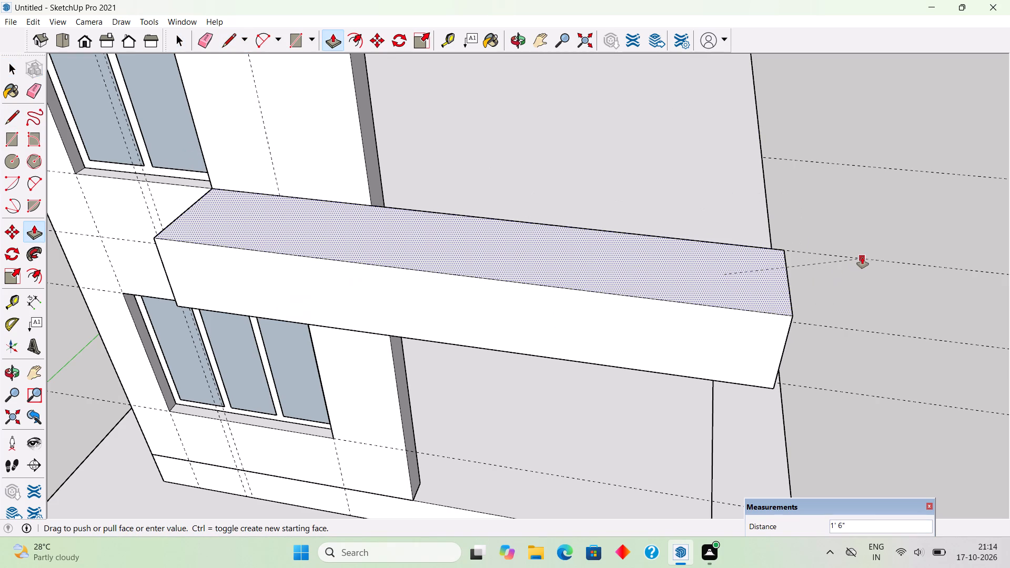
click(862, 257)
Pull the canopy's front face out a further 1'.
scroll(668, 389, down, 3)
middle_drag(664, 383, 658, 230)
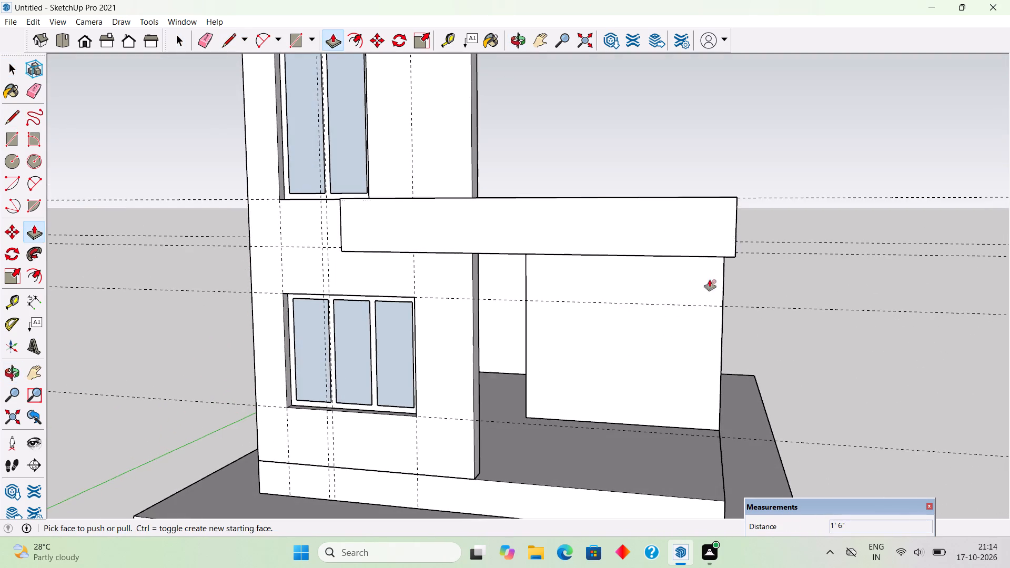
middle_drag(749, 330, 912, 372)
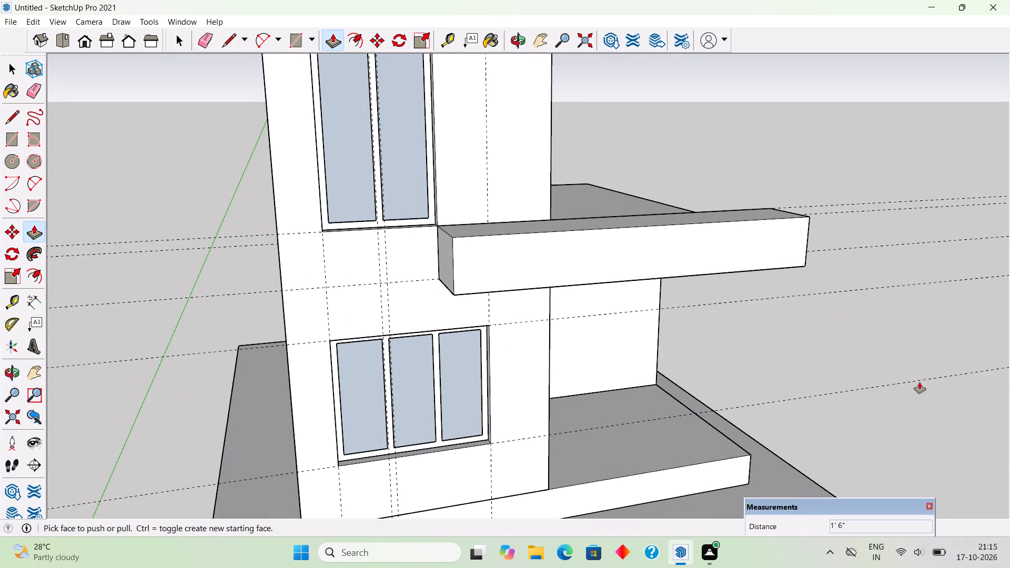
click(531, 254)
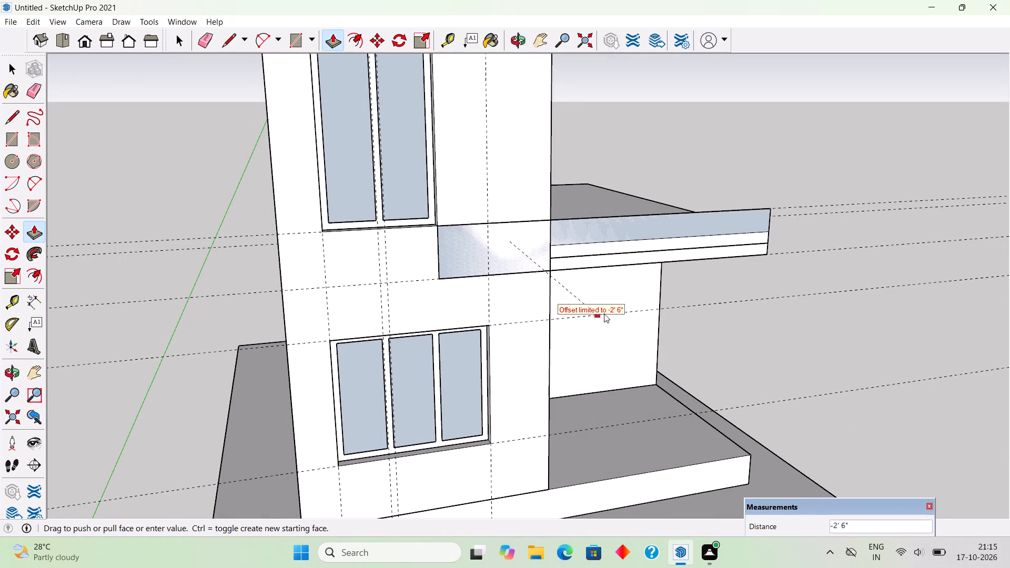
text(1')
key(Return)
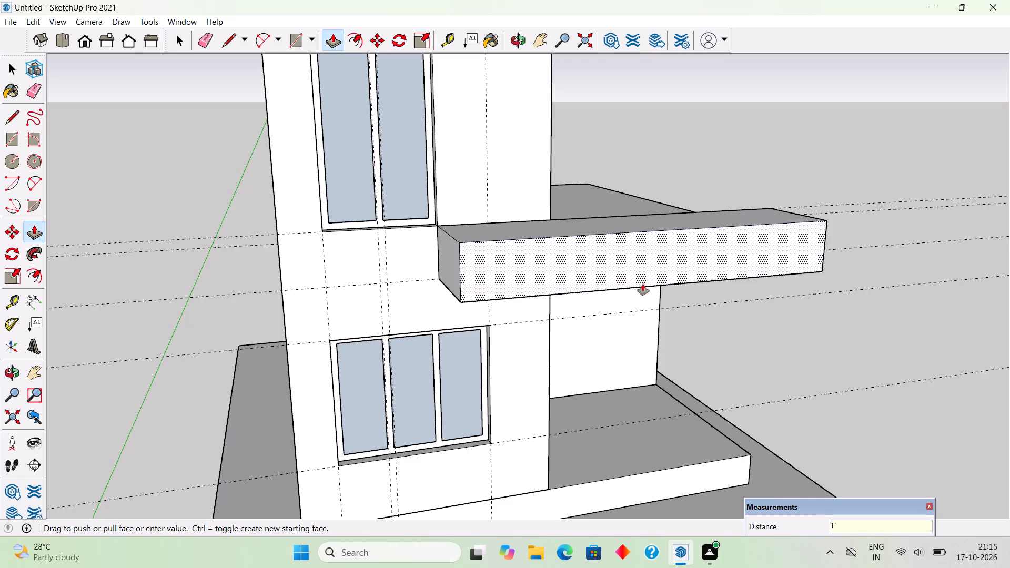
scroll(580, 293, down, 5)
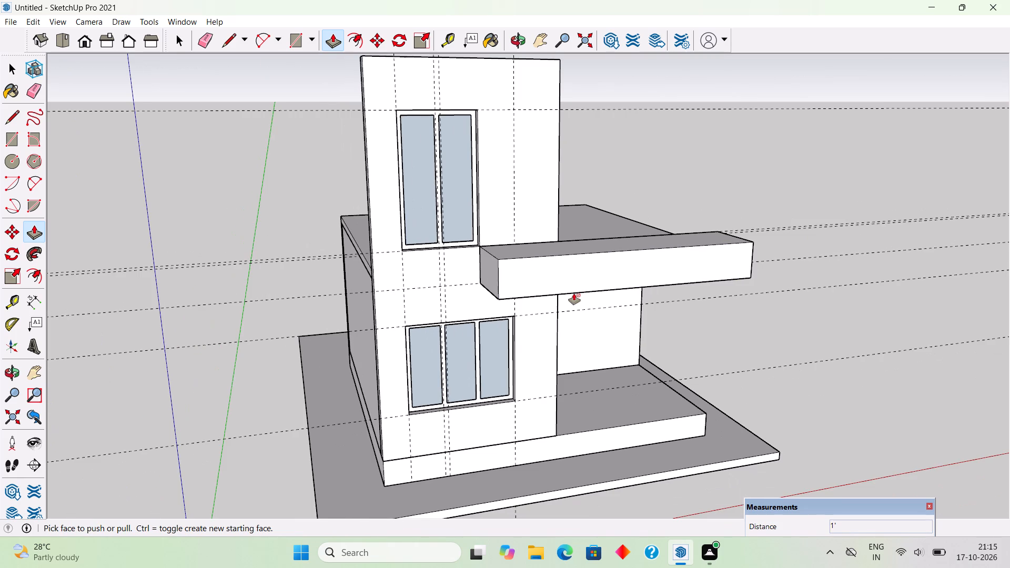
key(space)
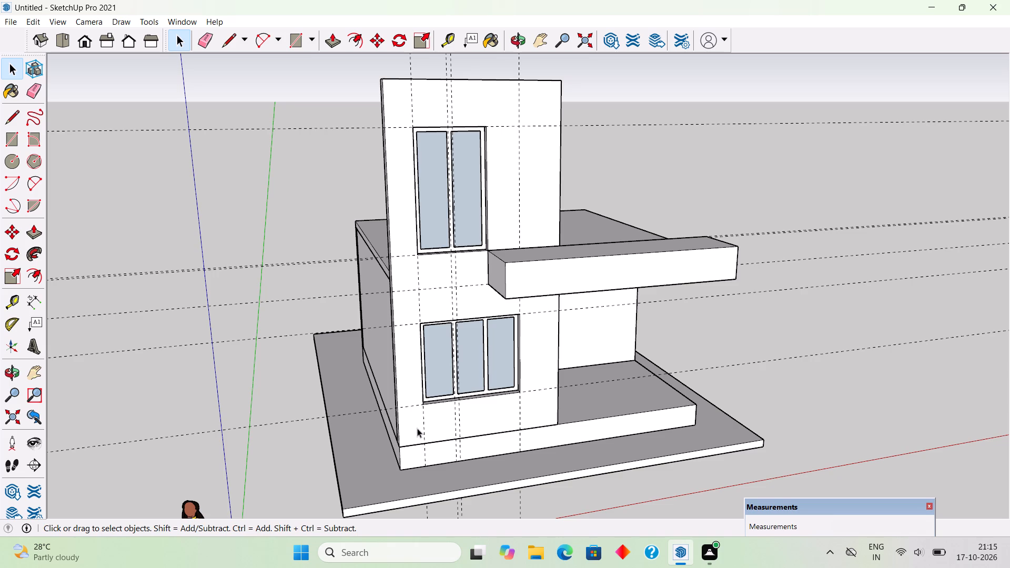
Open the plinth group and pull its long side face outward beside the tall wall, toward the base slab's edge.
scroll(415, 422, up, 1)
middle_drag(411, 407, 624, 357)
triple_click(471, 466)
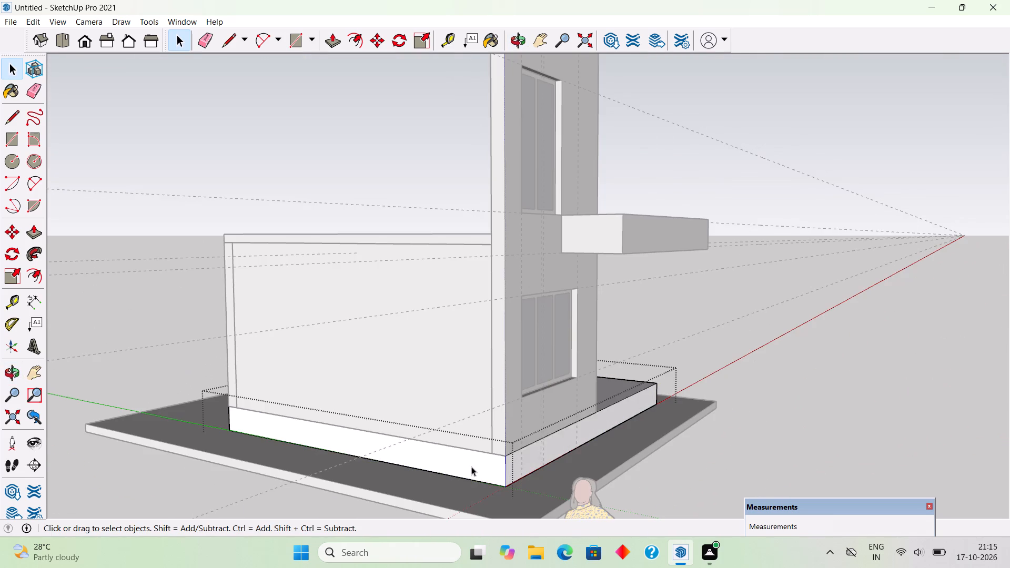
key(p)
click(471, 466)
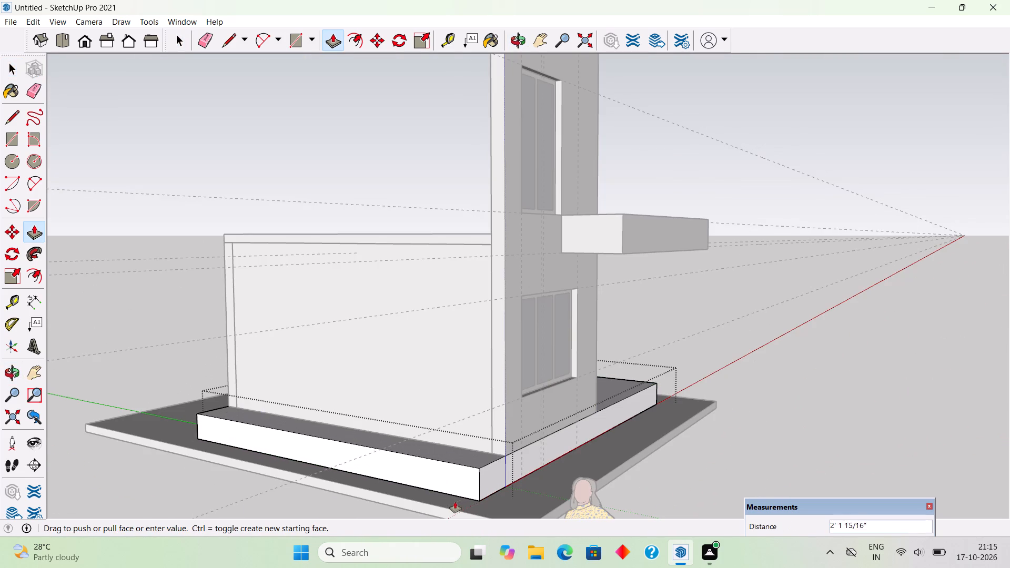
click(467, 509)
key(space)
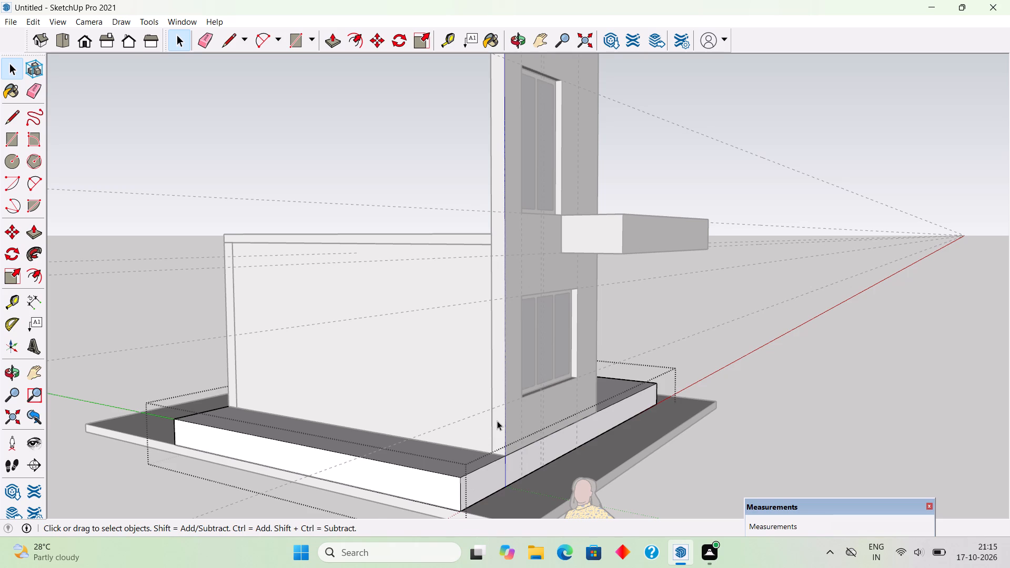
Open the tall wall's group and pull its narrow end face outward about 2' 11" over the widened plinth, leaving the group afterward.
triple_click(497, 421)
key(p)
click(498, 413)
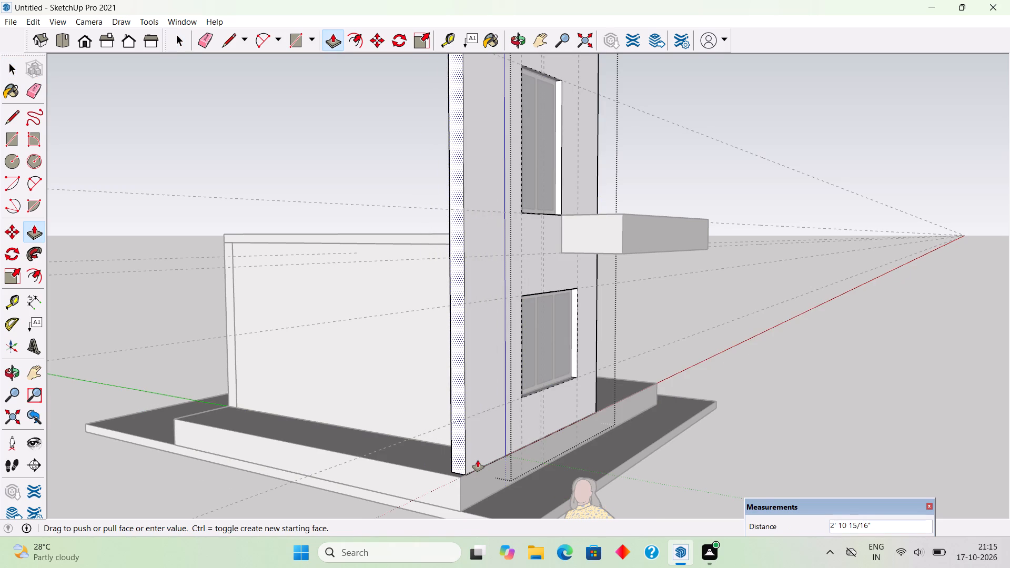
click(478, 460)
key(space)
click(691, 384)
Place a vertical guide on the tall wall's front face, 1' from the windows' side edge toward the wall's extended end.
middle_drag(550, 408, 419, 462)
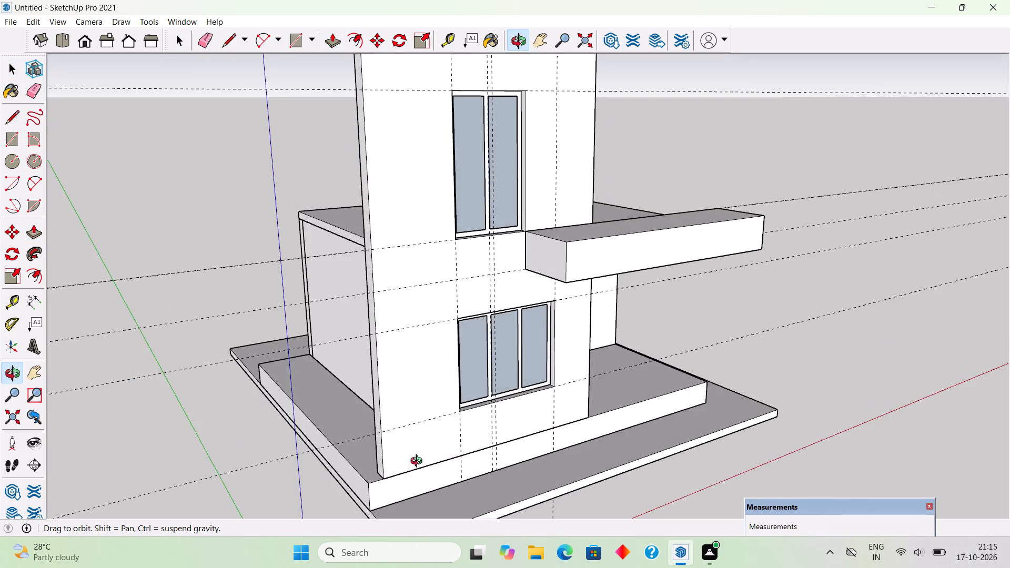
middle_drag(419, 462, 329, 429)
key(t)
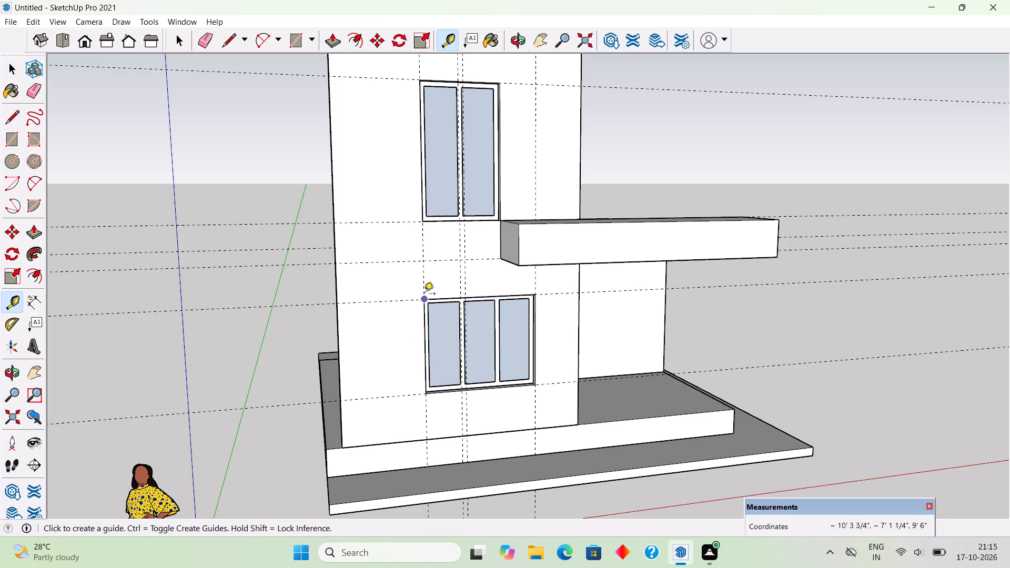
click(424, 290)
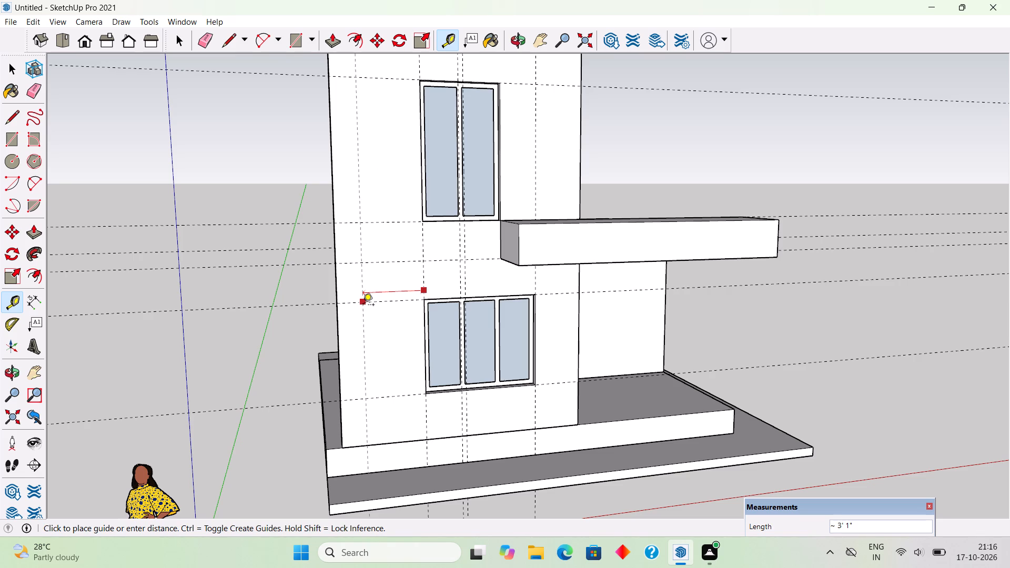
middle_drag(341, 313, 234, 281)
middle_drag(442, 355, 363, 324)
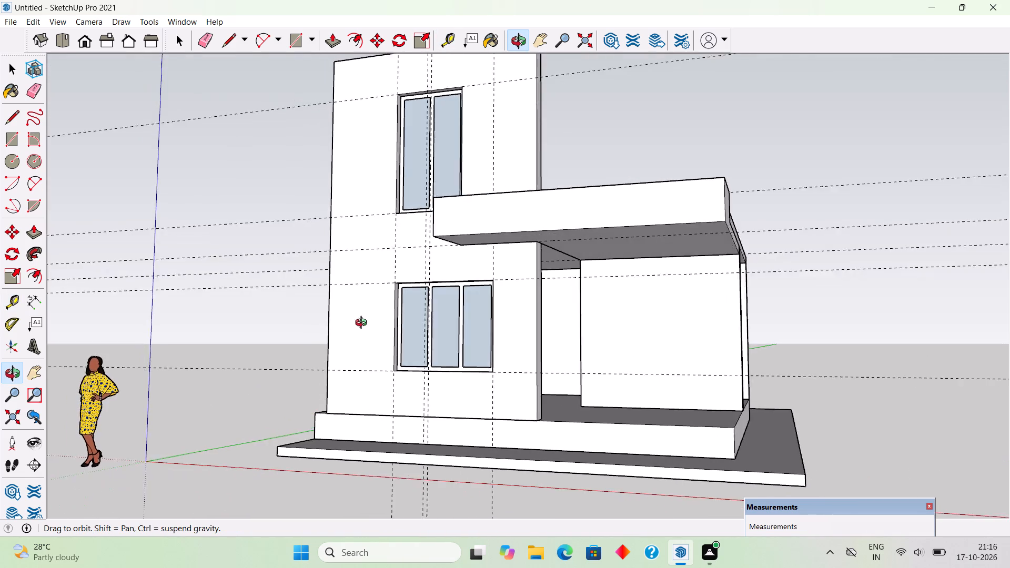
middle_drag(363, 324, 307, 315)
middle_drag(387, 328, 581, 408)
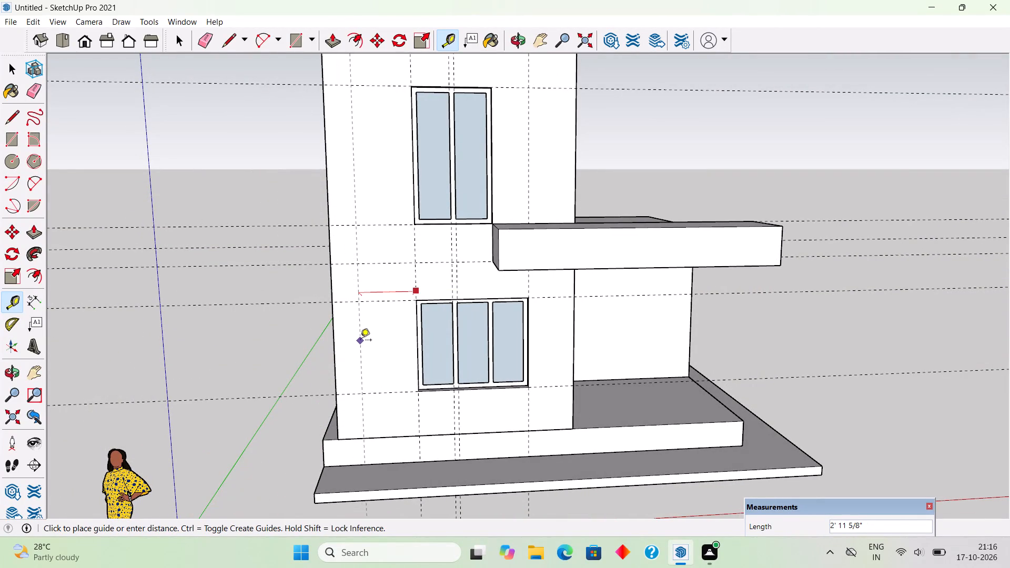
text(1')
key(Return)
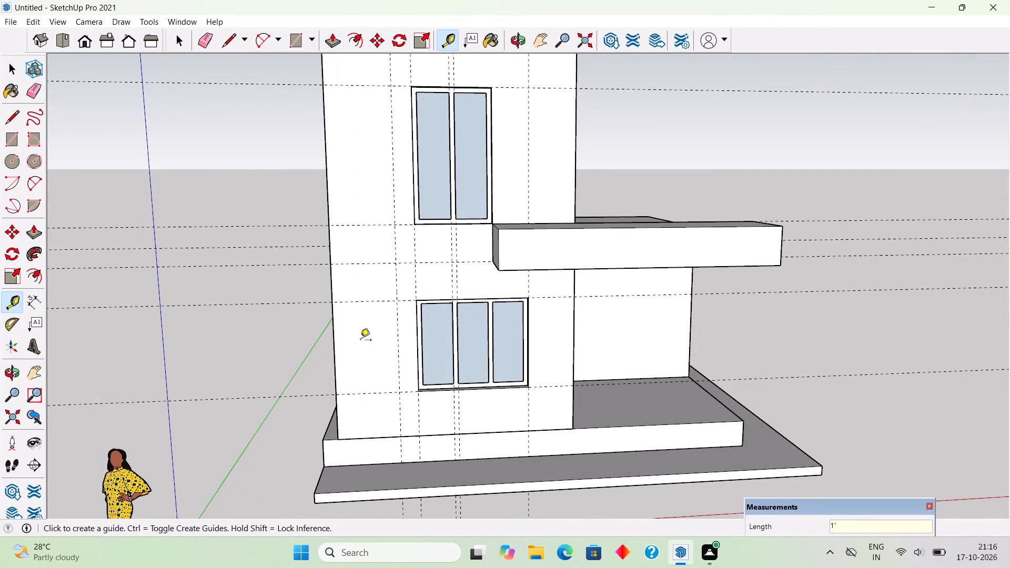
Place a second vertical guide a further 1' from the new guide, toward the wall's extended end.
click(397, 352)
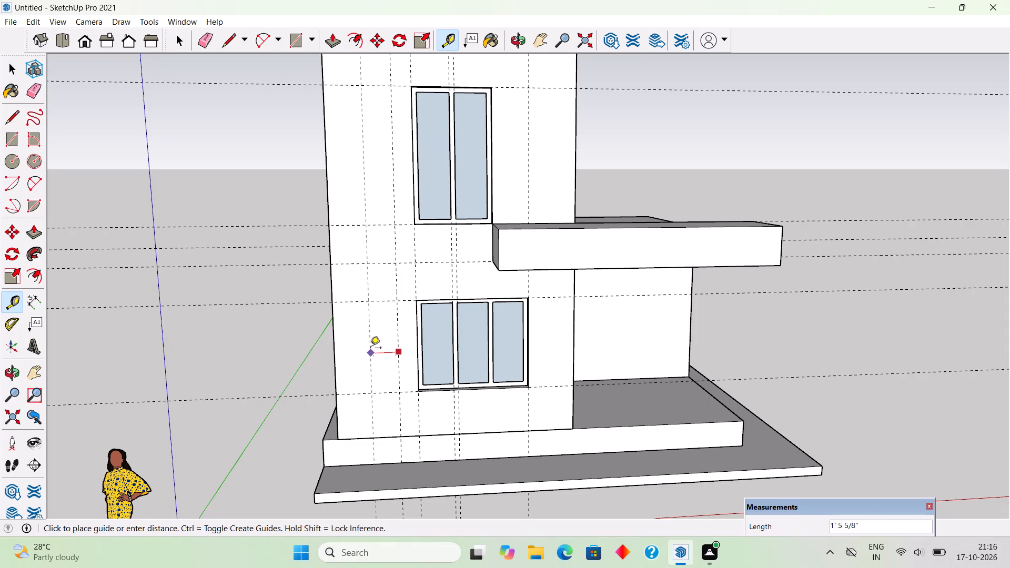
text(1')
key(Return)
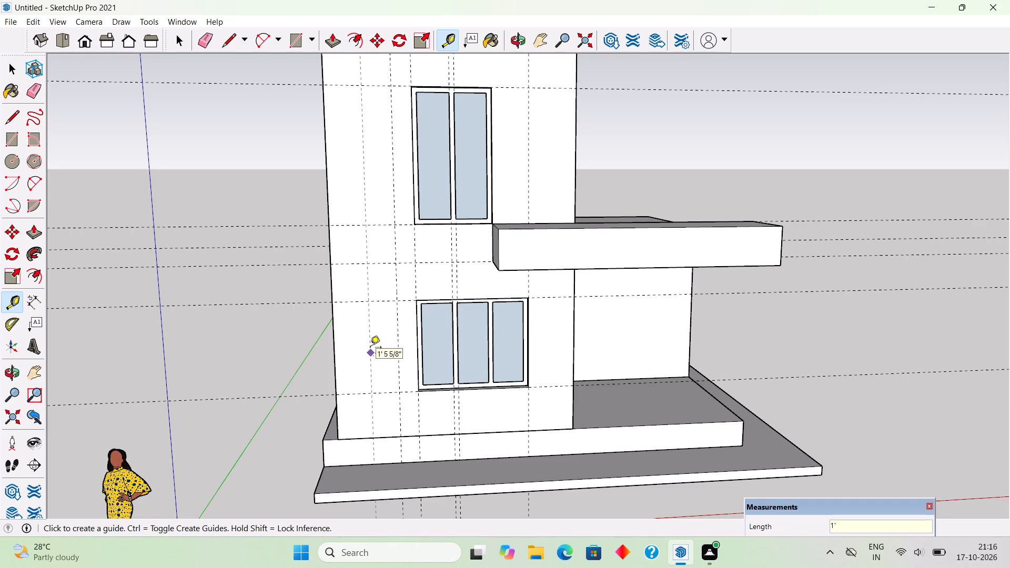
key(space)
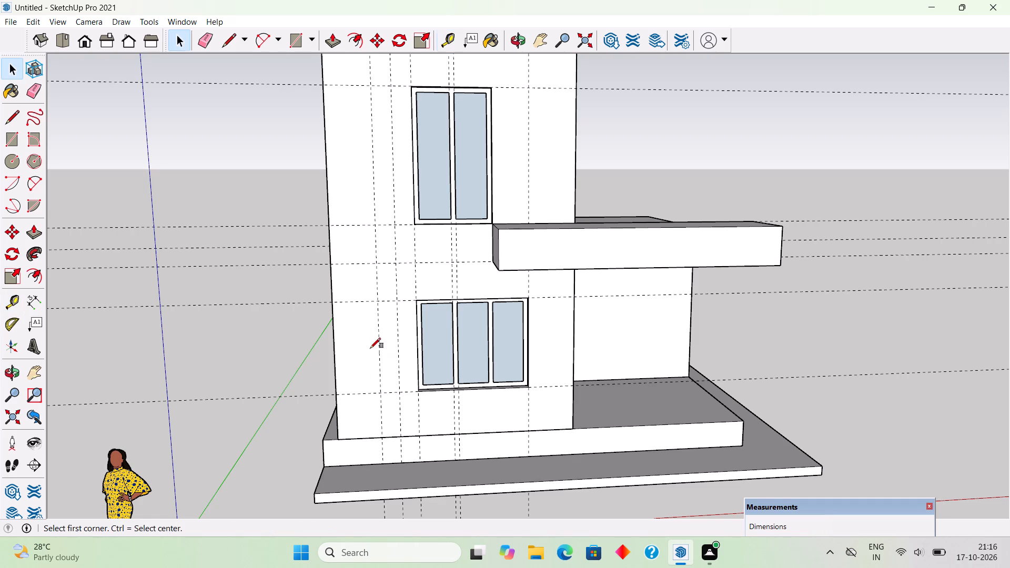
Draw a 1' by 21' rectangle between the two new guides, from the tall wall's base to its top edge.
key(r)
click(386, 438)
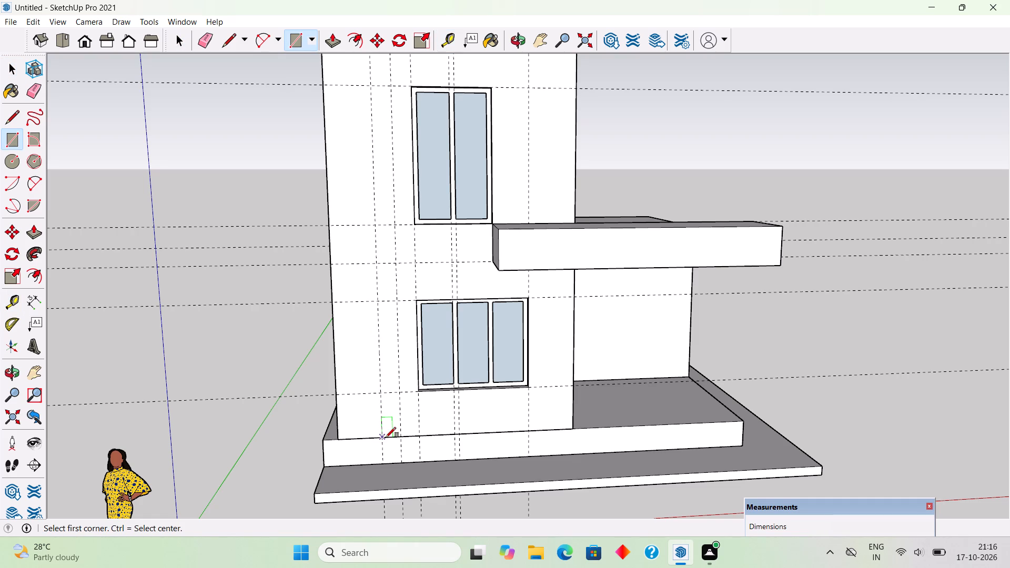
scroll(399, 348, down, 3)
scroll(396, 154, up, 1)
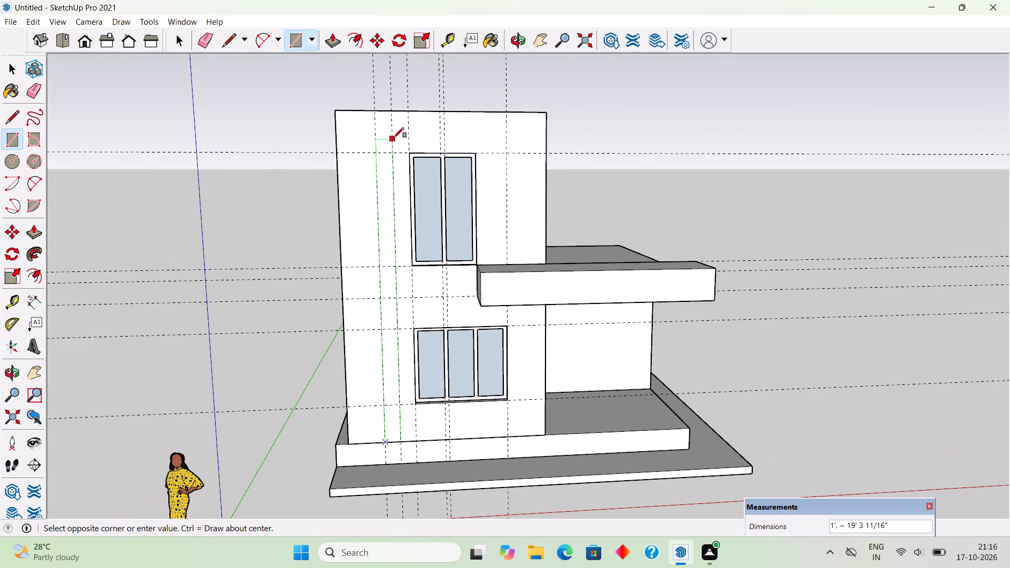
click(389, 112)
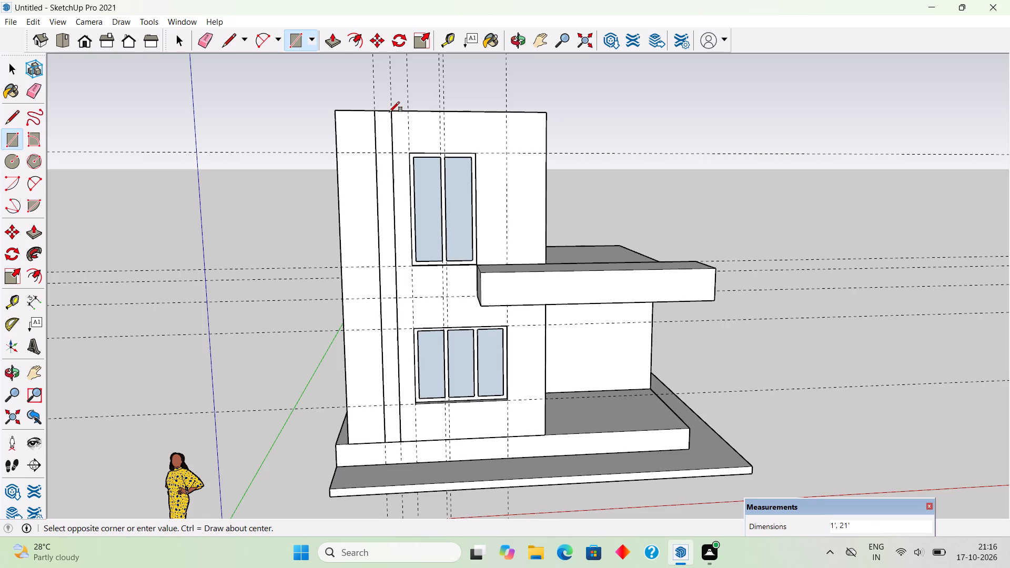
Pull the tall narrow strip out 1' 6" from the wall to form a vertical fin.
key(p)
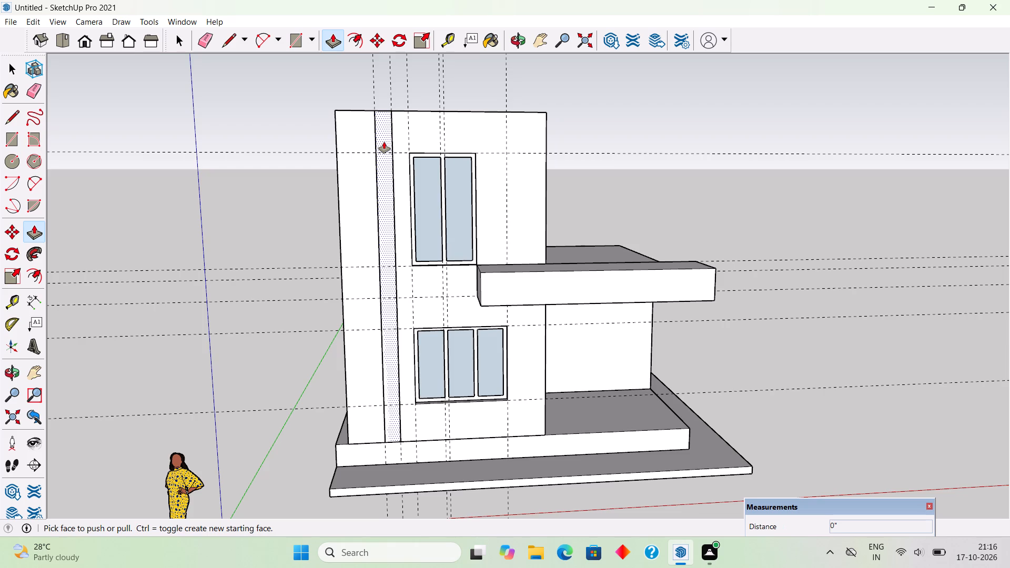
click(389, 176)
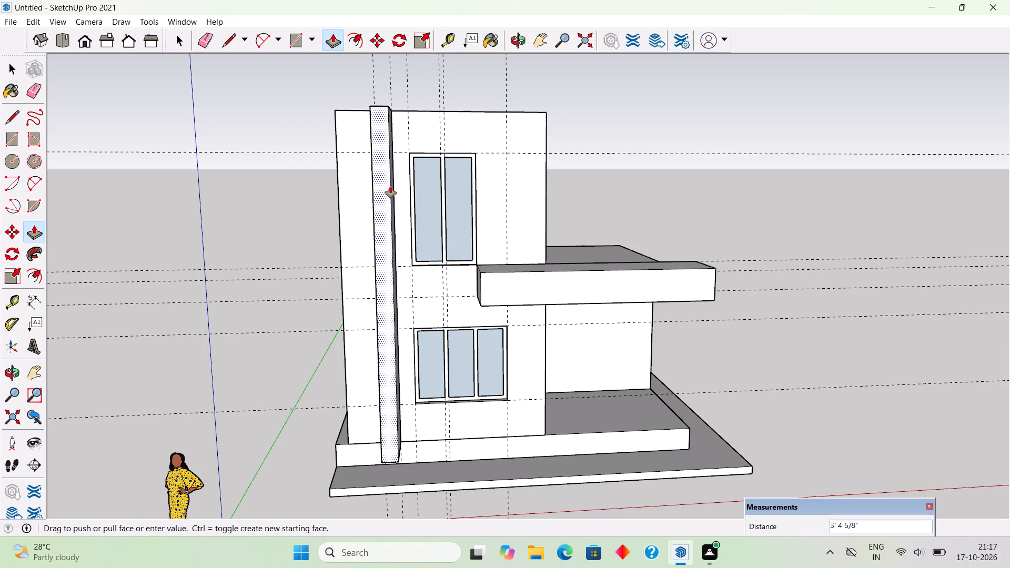
text(1.5')
key(Return)
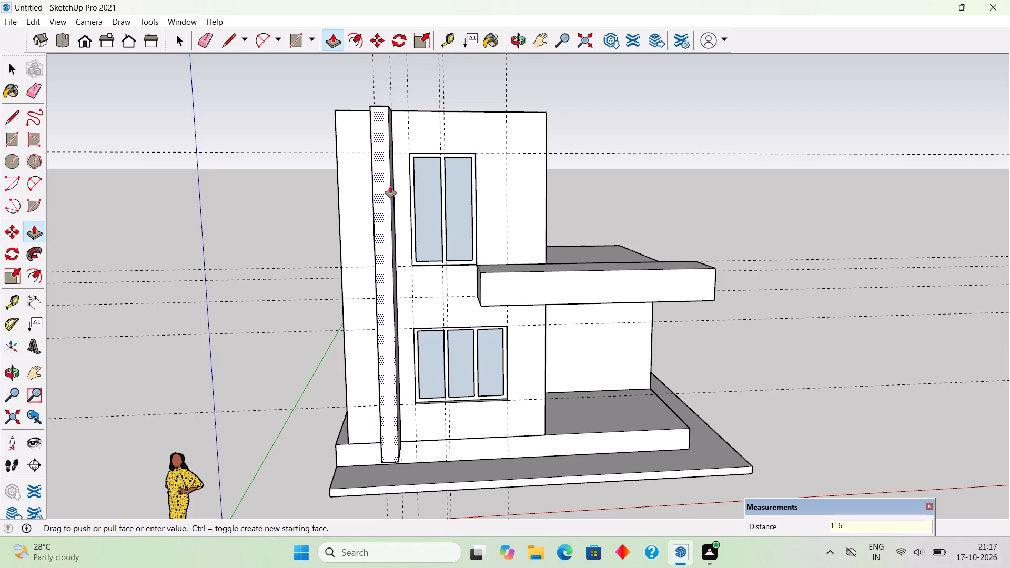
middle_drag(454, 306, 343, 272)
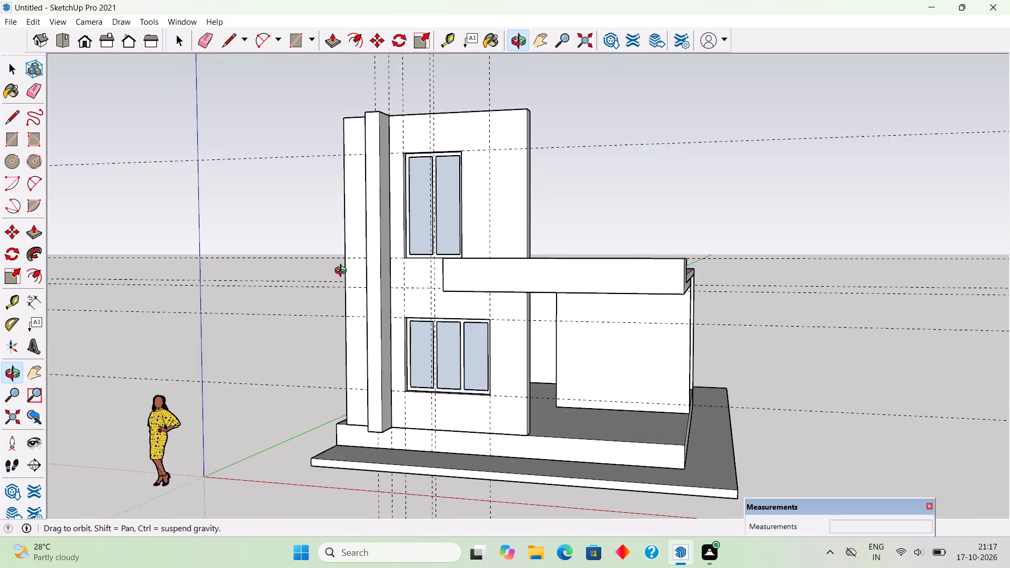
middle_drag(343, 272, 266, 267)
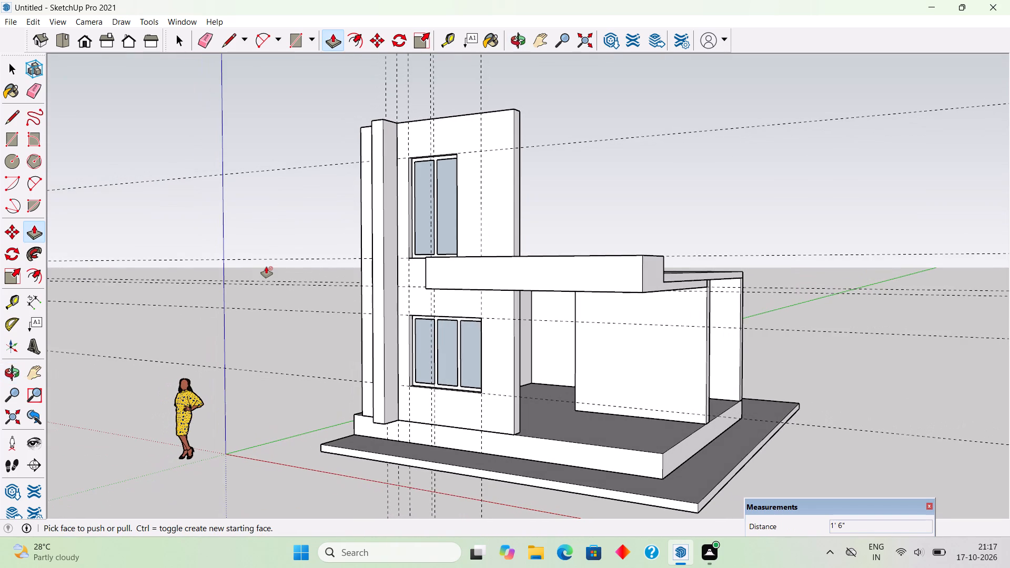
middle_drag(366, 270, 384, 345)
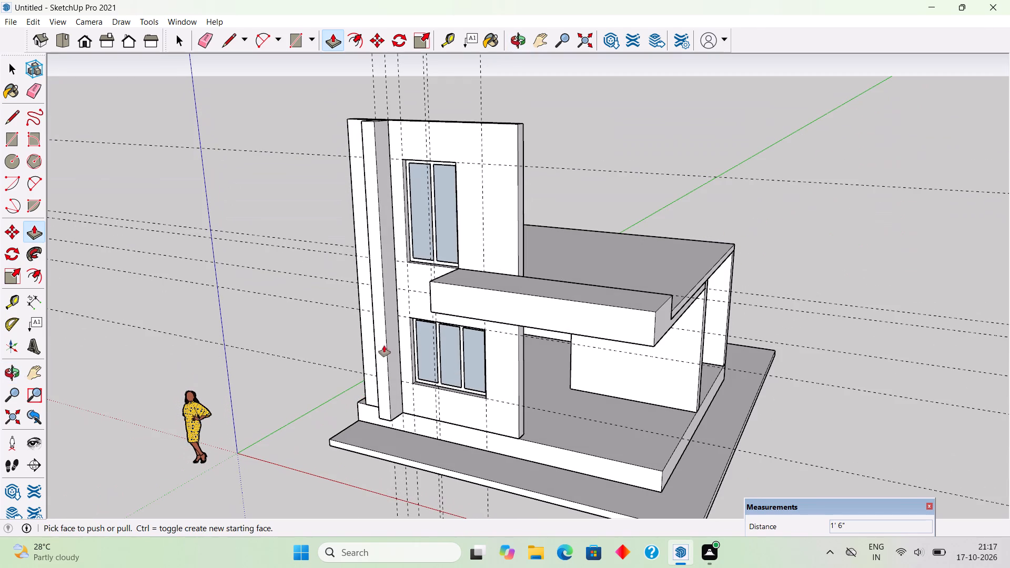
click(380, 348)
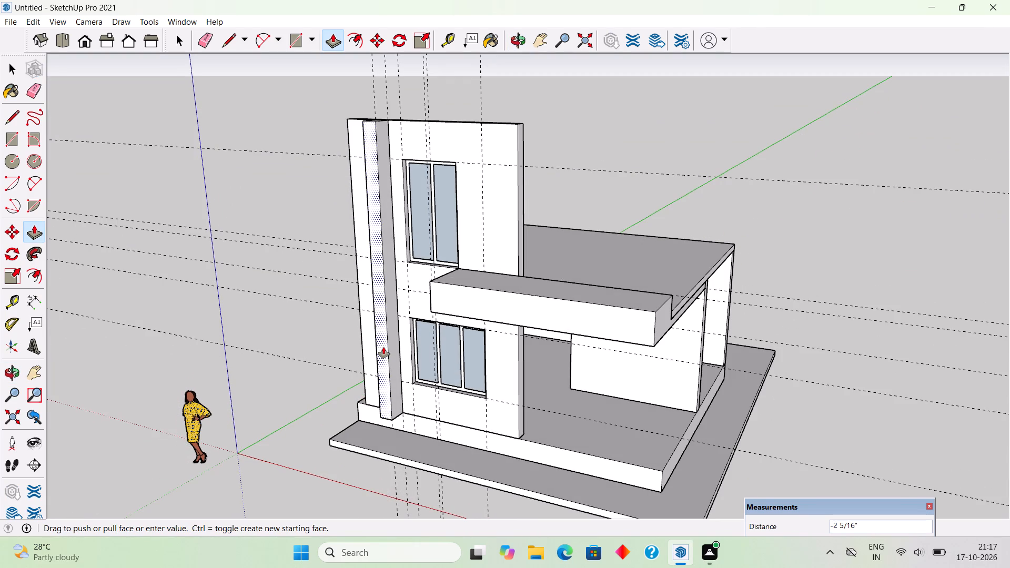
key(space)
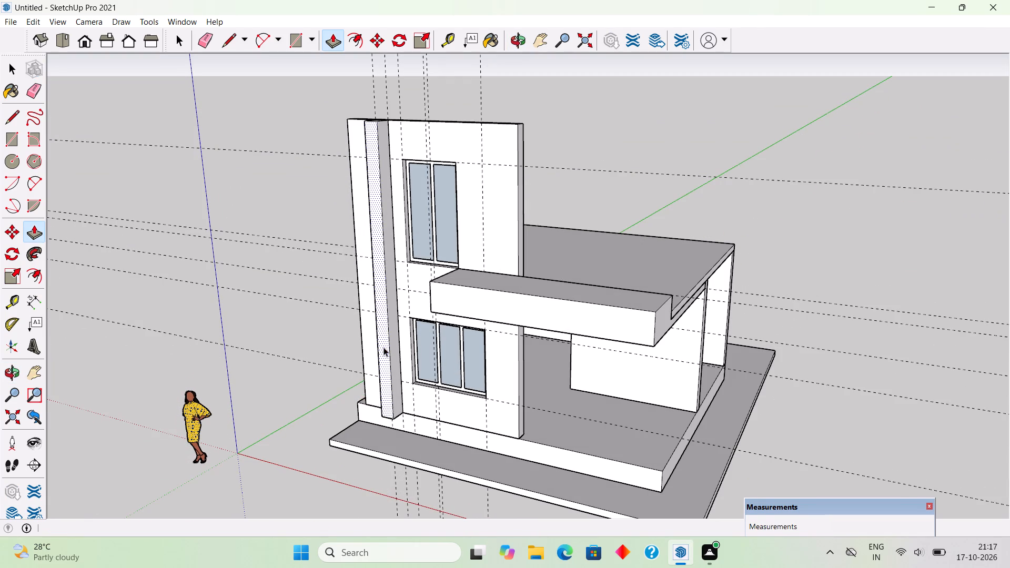
Open the tall wall's group and pull its top face up well above the vertical fin, leaving the group afterward.
scroll(389, 62, up, 1)
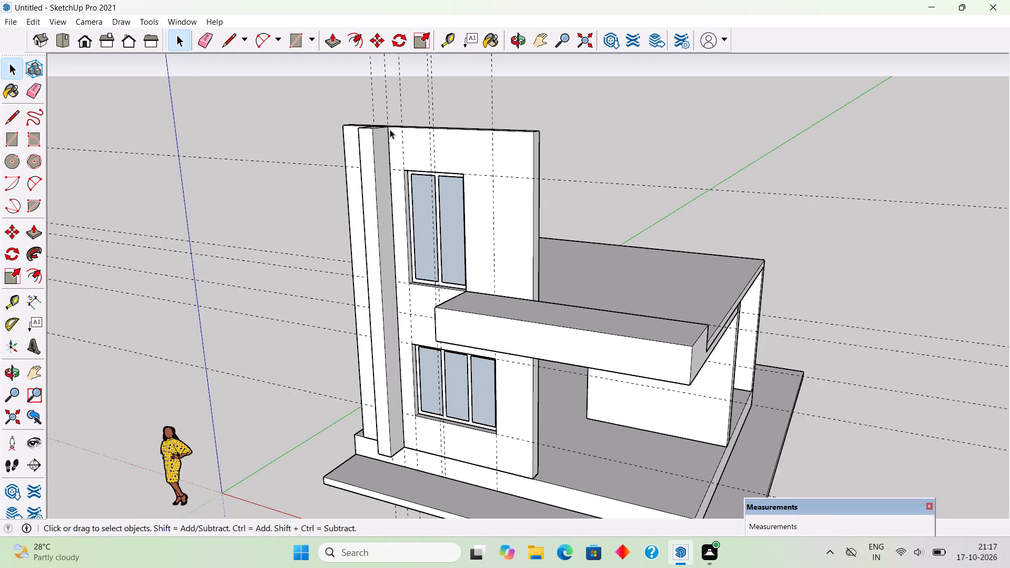
scroll(390, 130, up, 4)
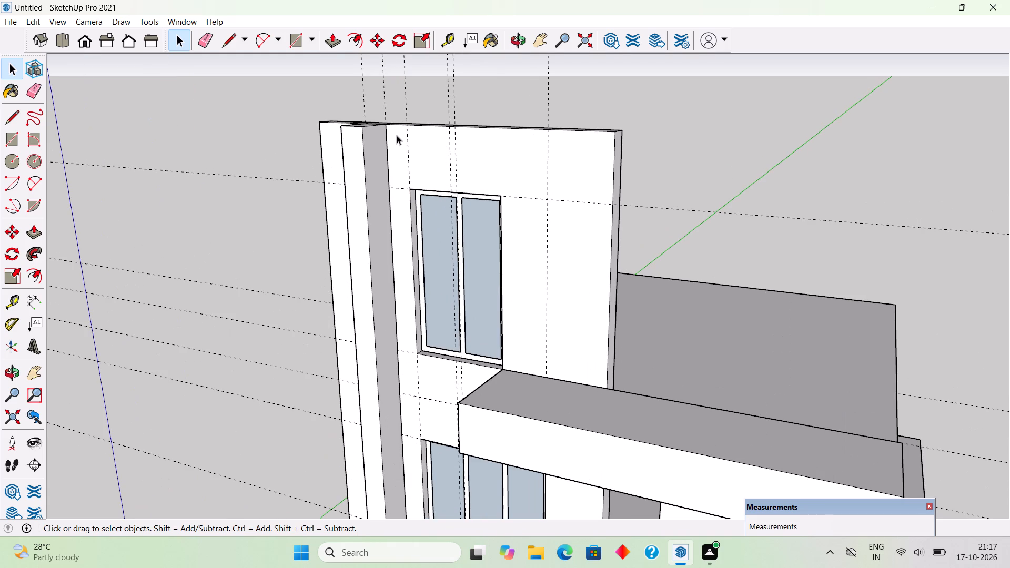
scroll(398, 135, up, 1)
middle_drag(410, 163, 488, 371)
triple_click(536, 275)
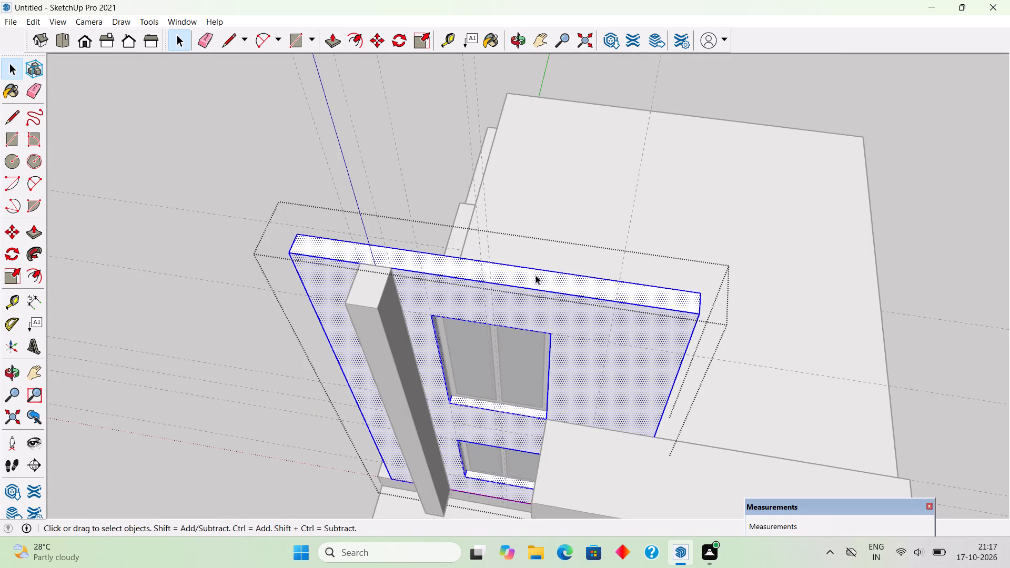
key(p)
click(538, 273)
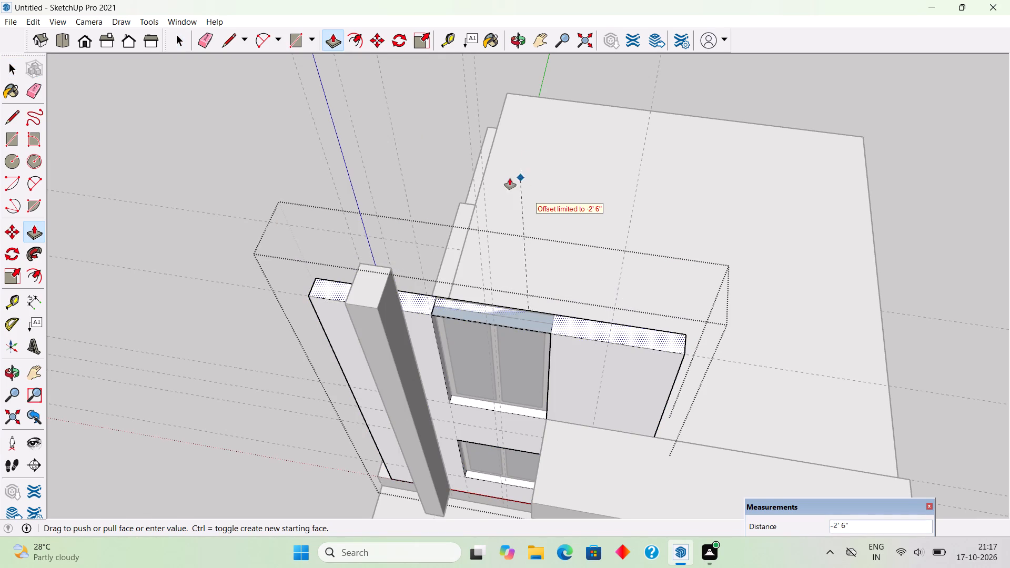
click(443, 169)
key(space)
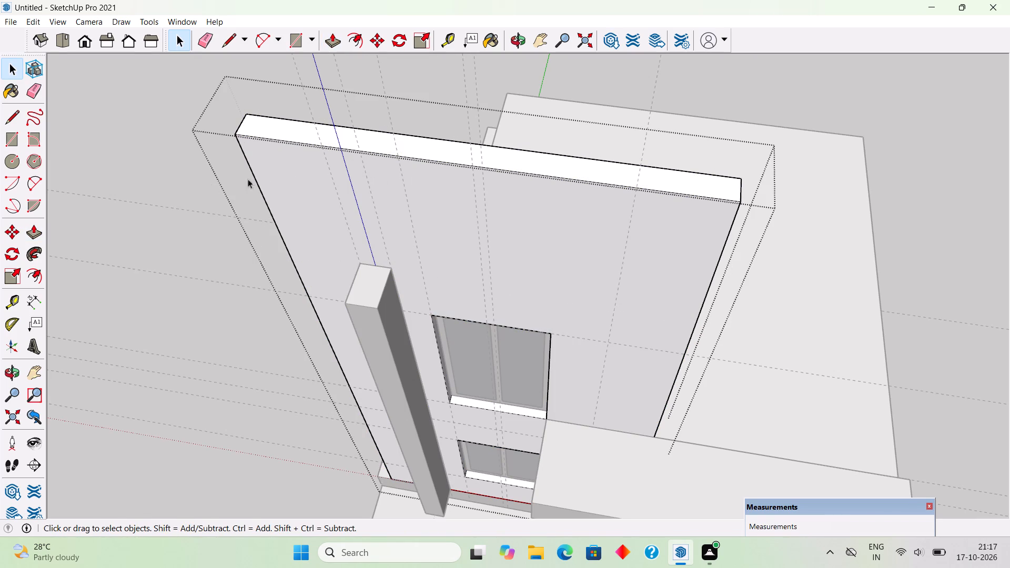
click(173, 196)
Place a horizontal guide 10' above the roof slab's front edge, where it meets the back of the canopy.
middle_drag(374, 280, 341, 212)
scroll(424, 290, down, 4)
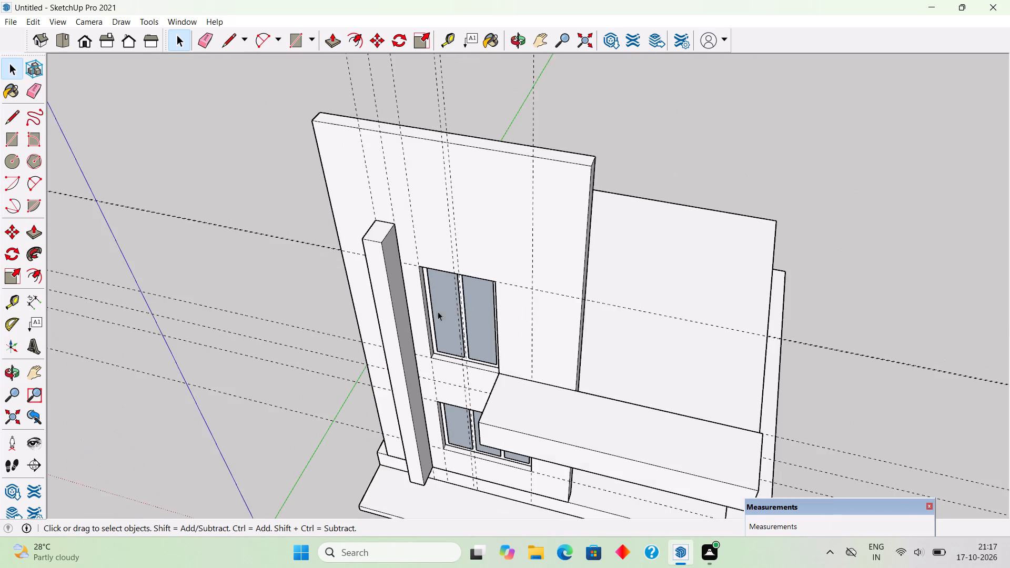
middle_drag(492, 353, 583, 225)
middle_drag(556, 301, 577, 260)
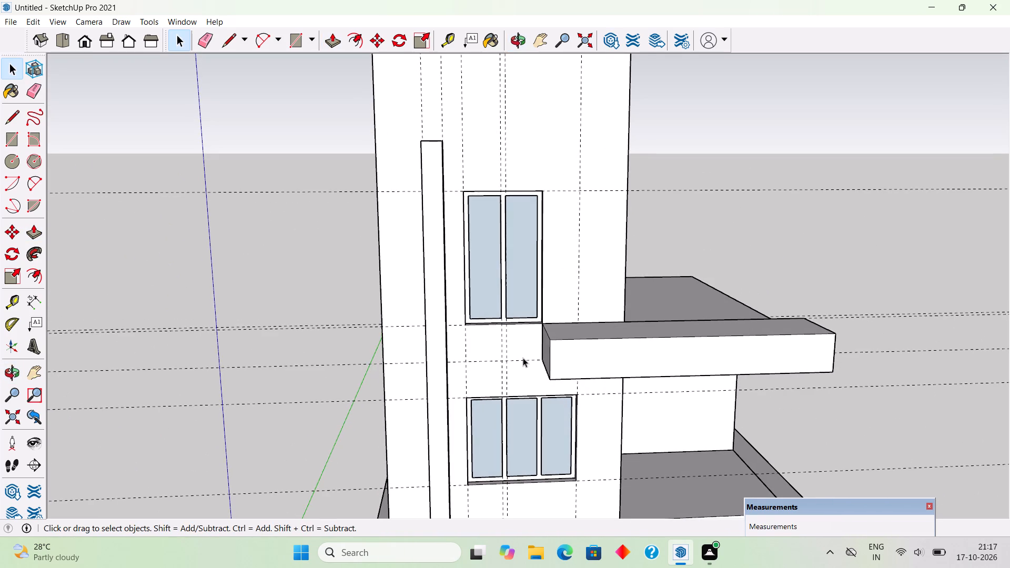
scroll(523, 358, up, 2)
middle_drag(523, 349, 187, 214)
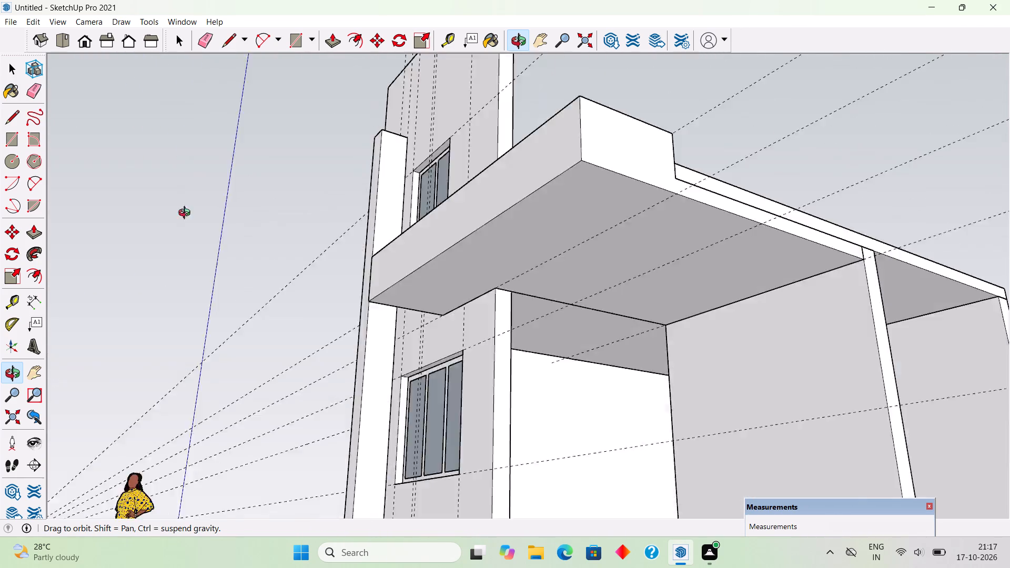
middle_drag(187, 214, 48, 373)
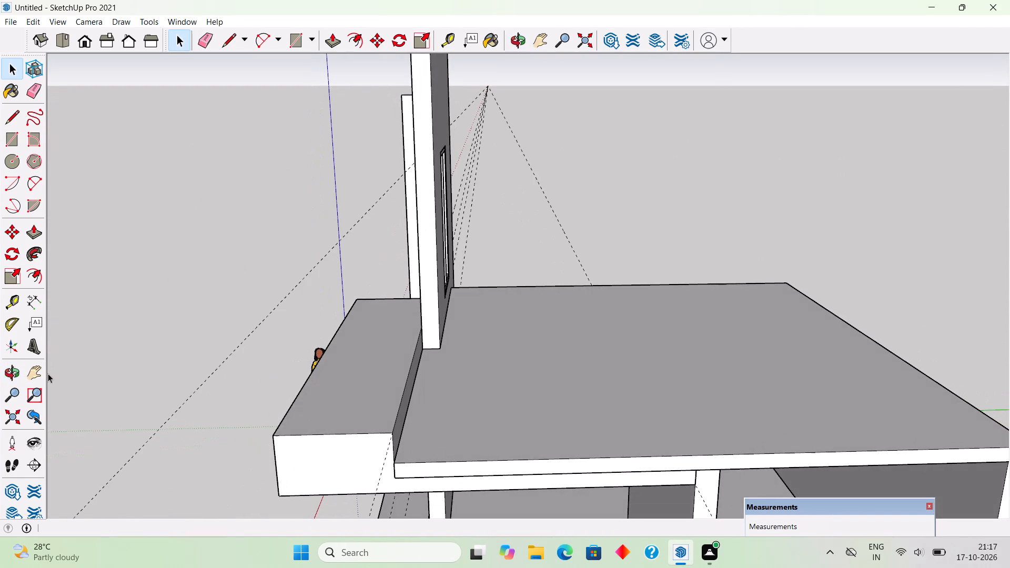
key(t)
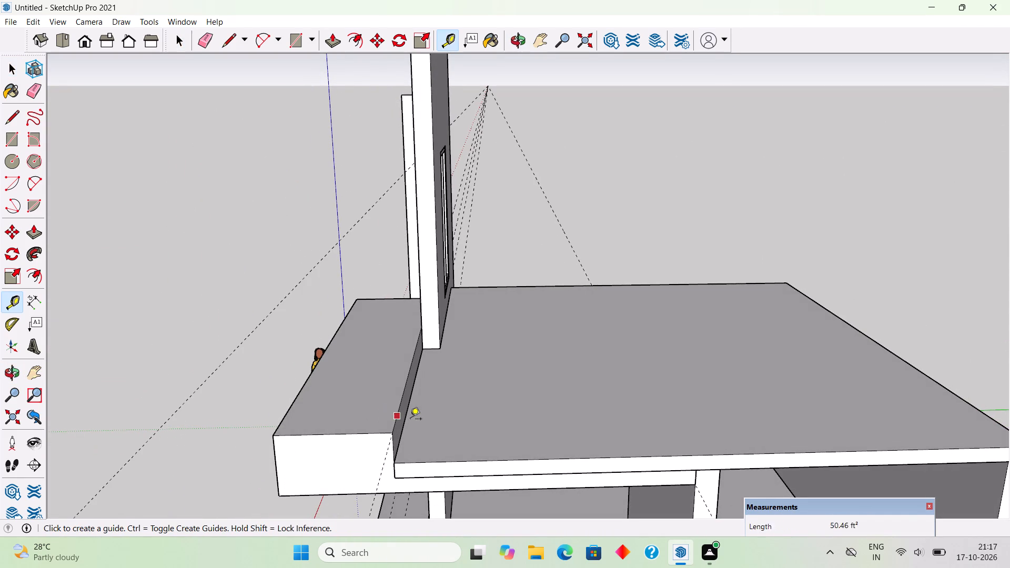
click(409, 407)
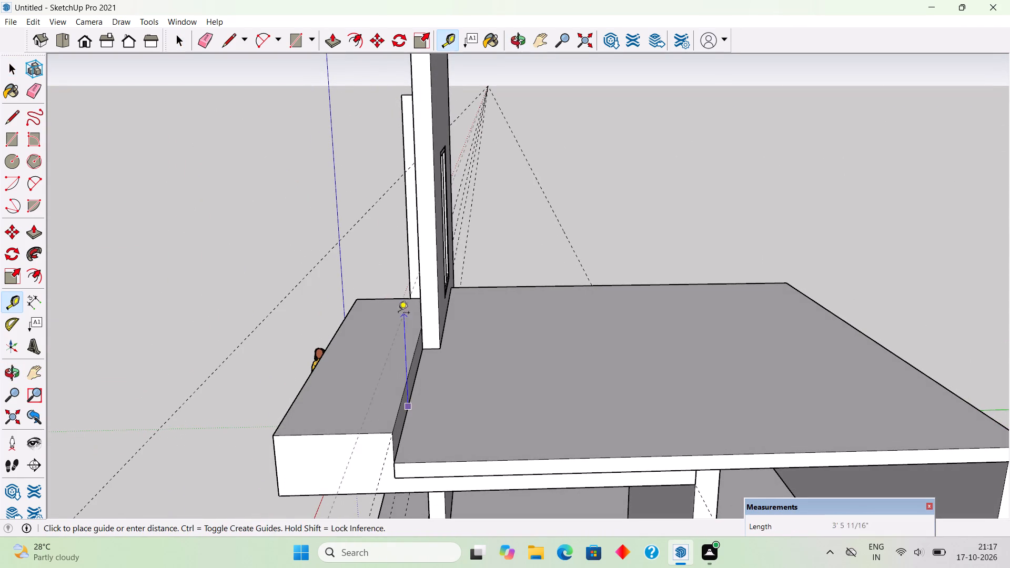
middle_drag(398, 313, 622, 312)
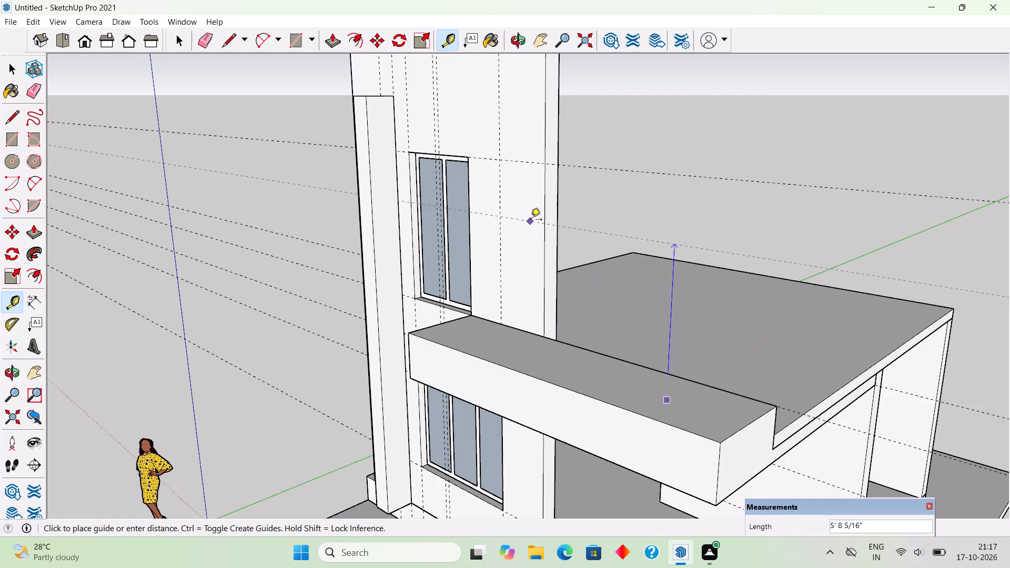
text(10')
key(Return)
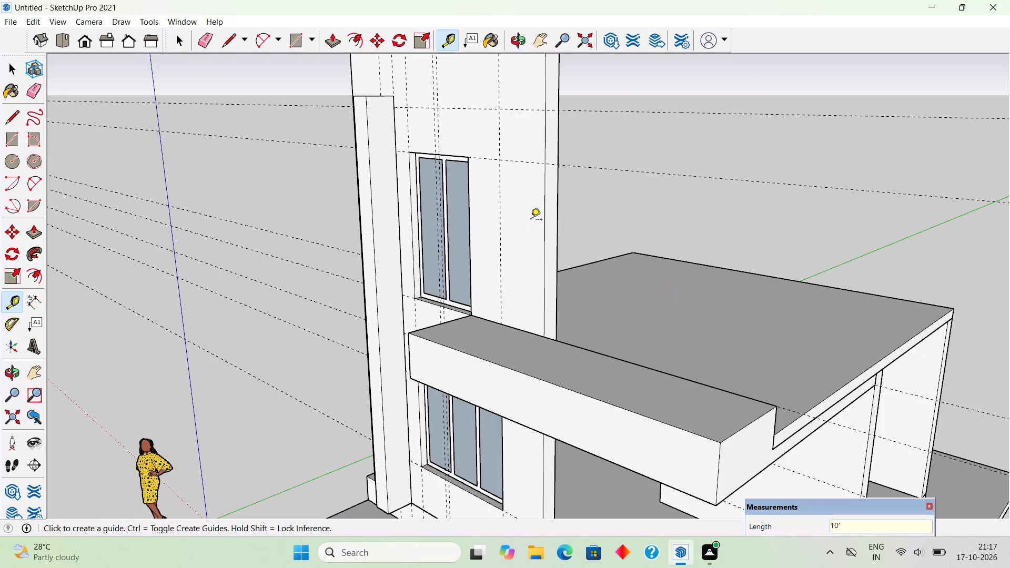
middle_drag(513, 240, 598, 308)
scroll(598, 308, down, 3)
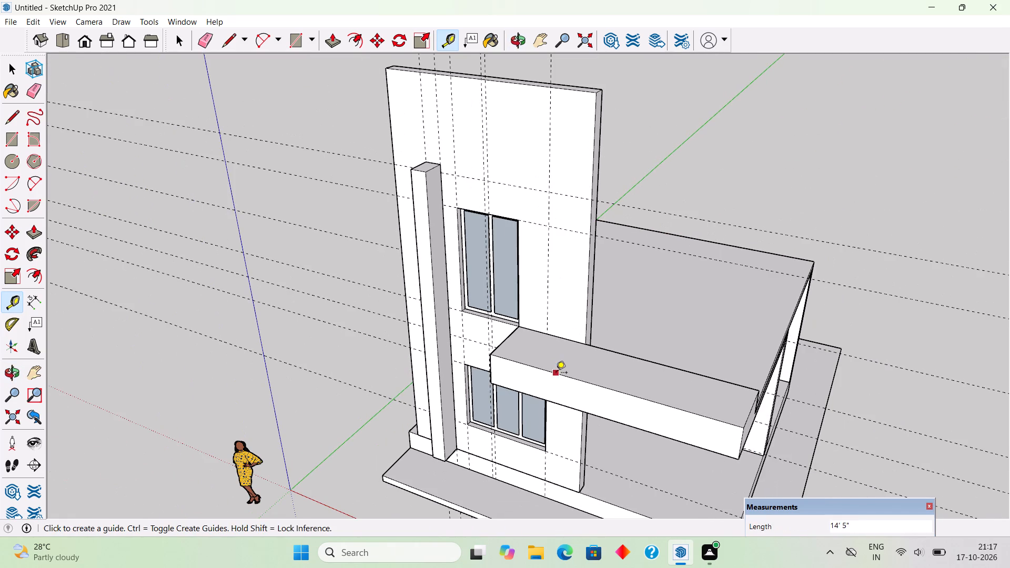
key(space)
middle_drag(560, 379, 644, 258)
scroll(644, 258, down, 3)
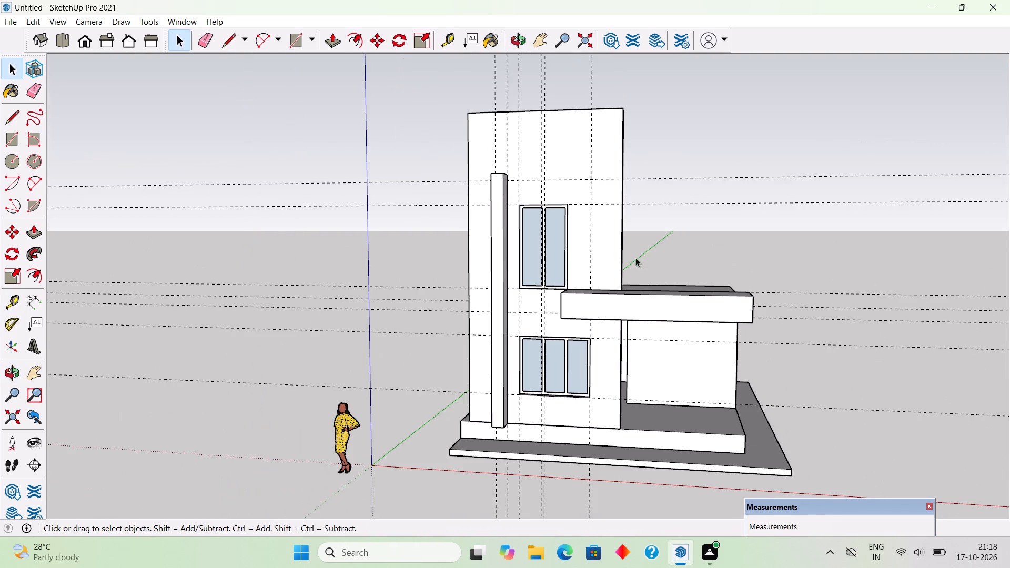
Push the top face of the vertical fin down 6".
scroll(530, 107, up, 4)
middle_drag(627, 439, 721, 416)
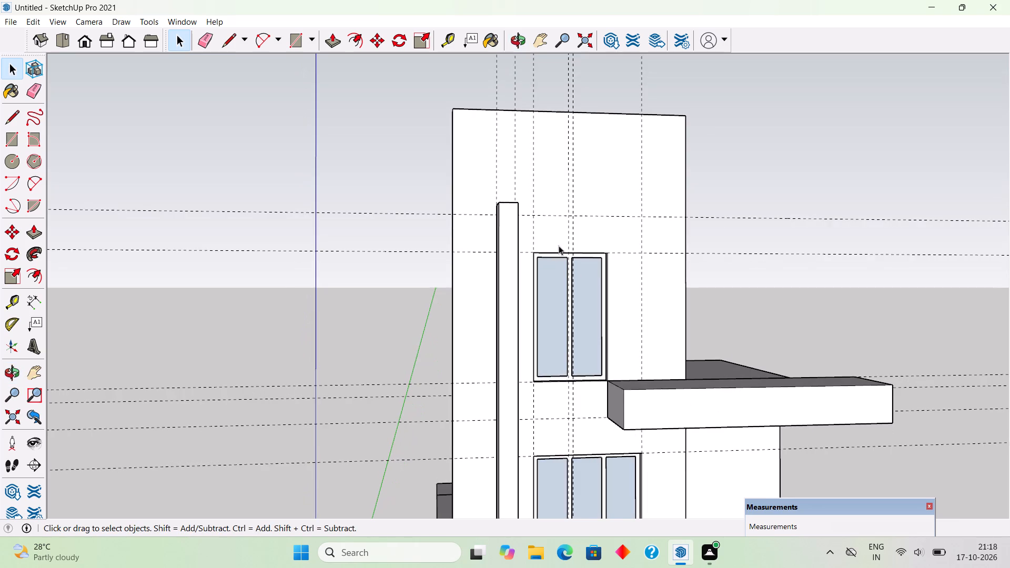
scroll(524, 200, up, 5)
middle_drag(497, 220, 492, 319)
scroll(486, 267, up, 4)
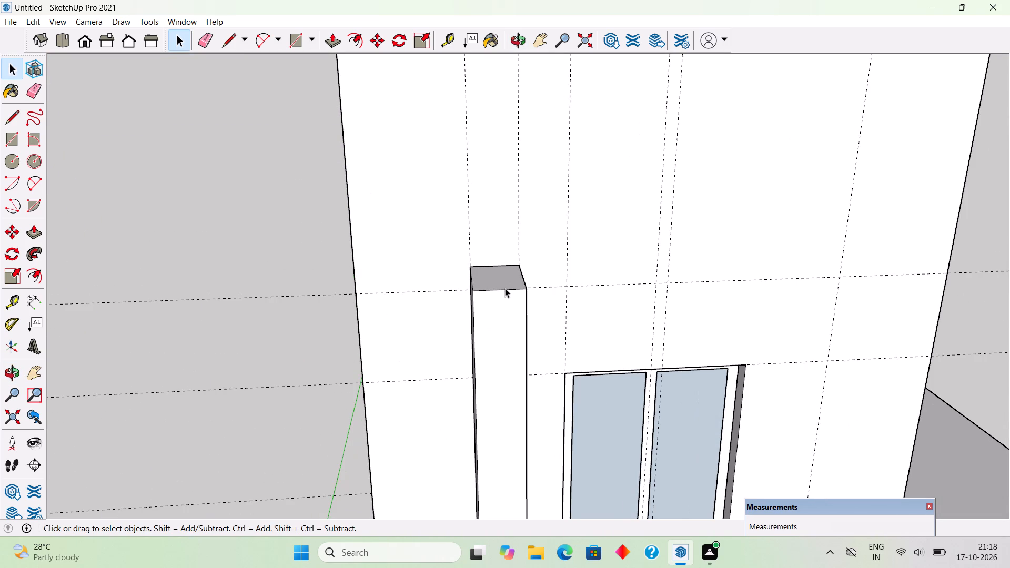
key(p)
click(504, 283)
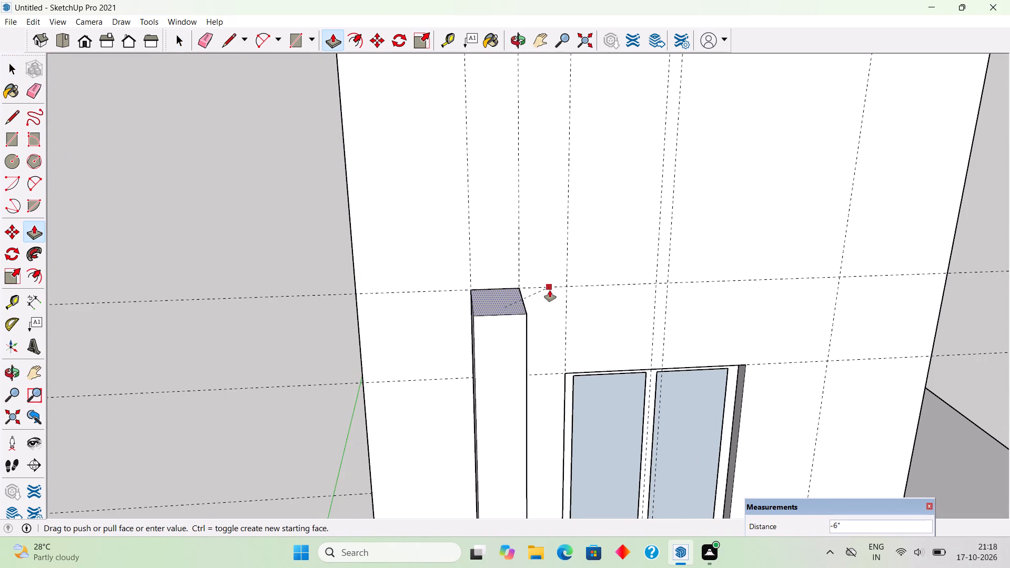
click(550, 290)
Pull the fin's top face up 1.5' as a separate block, keeping the dividing edge around its base.
click(493, 300)
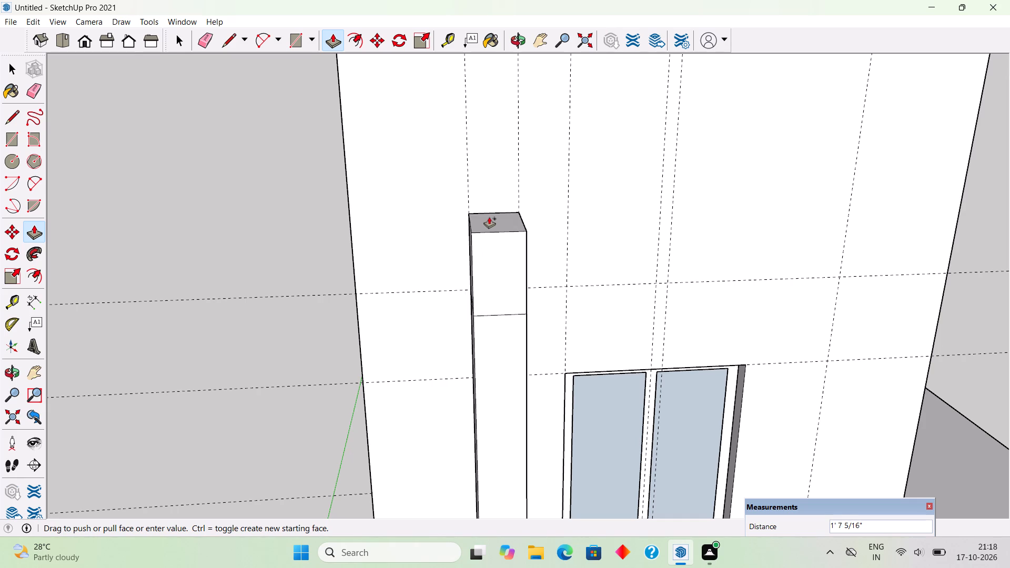
text(1.5')
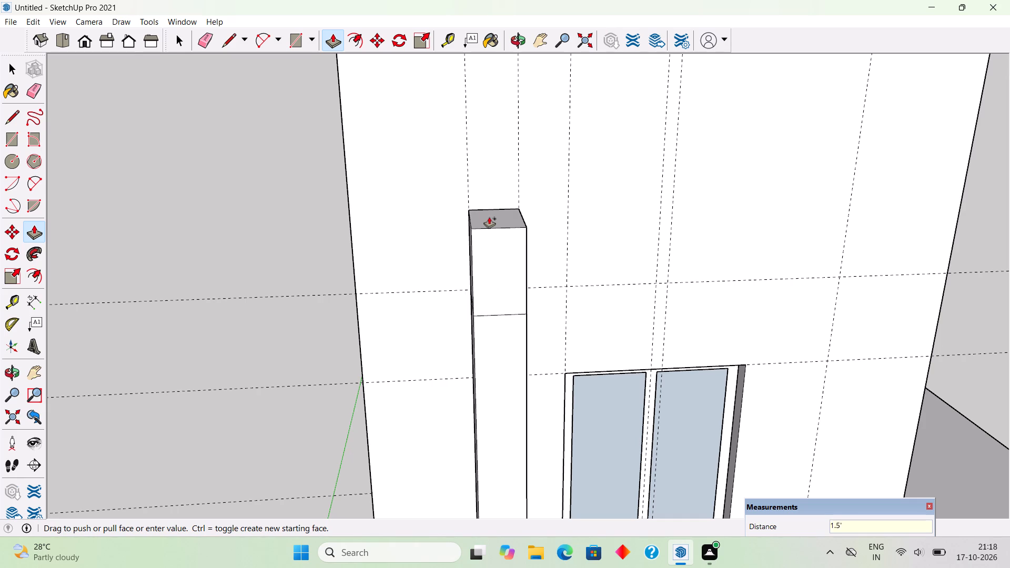
key(Return)
Pull the side face of the fin's top block about 9' 6" across the wall, flush with the wall's far edge.
middle_drag(561, 263, 464, 227)
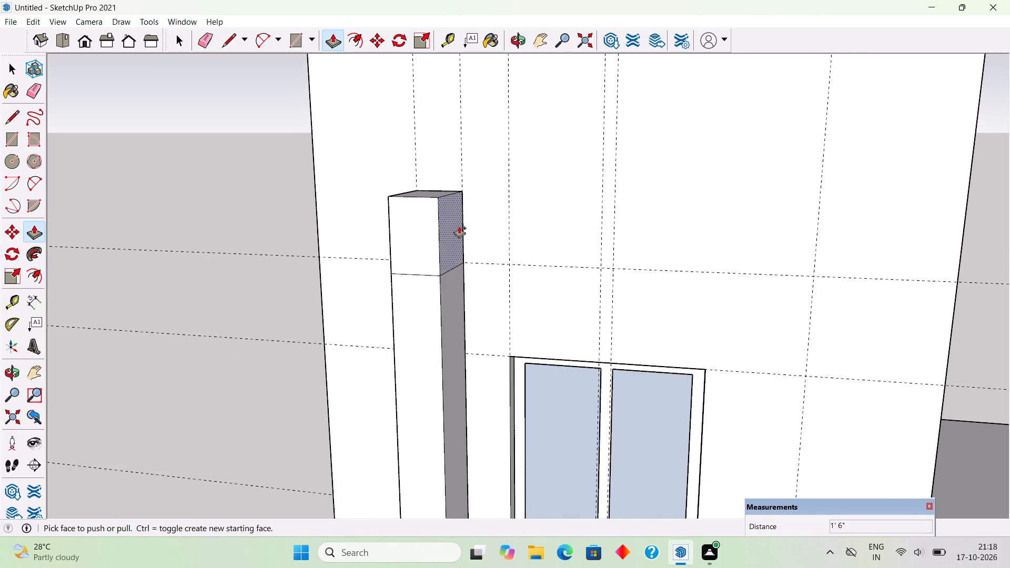
click(452, 229)
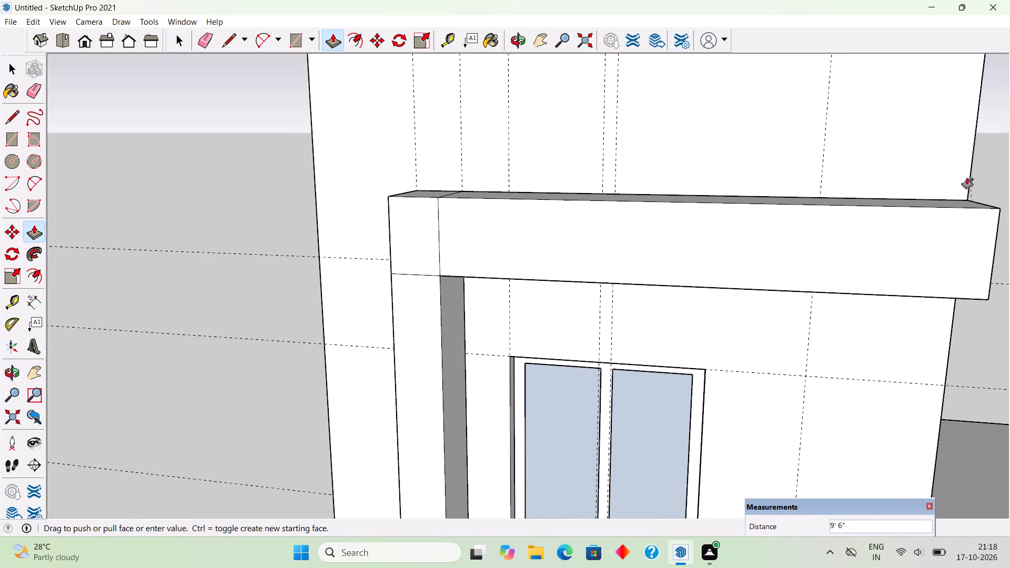
click(974, 160)
Delete the two seam edges on the front face where the fin meets the horizontal band.
middle_drag(894, 273, 882, 111)
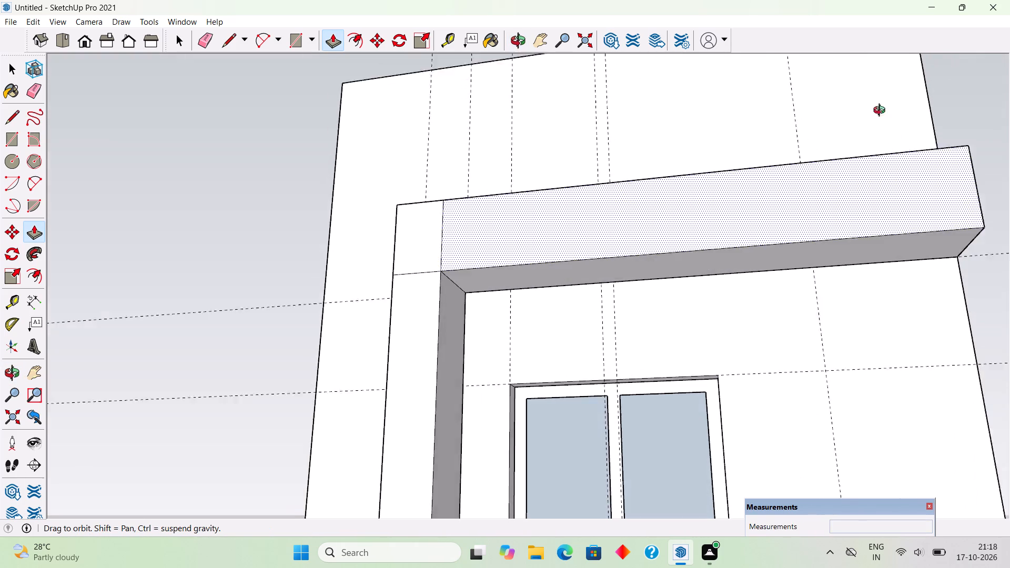
middle_drag(882, 111, 874, 95)
key(space)
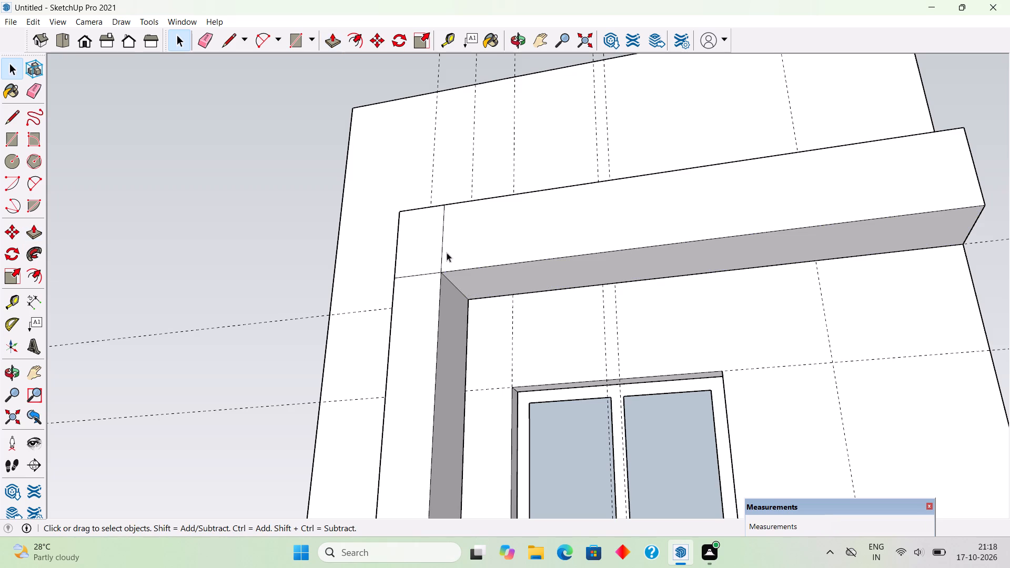
click(439, 261)
click(441, 258)
key(Delete)
click(425, 273)
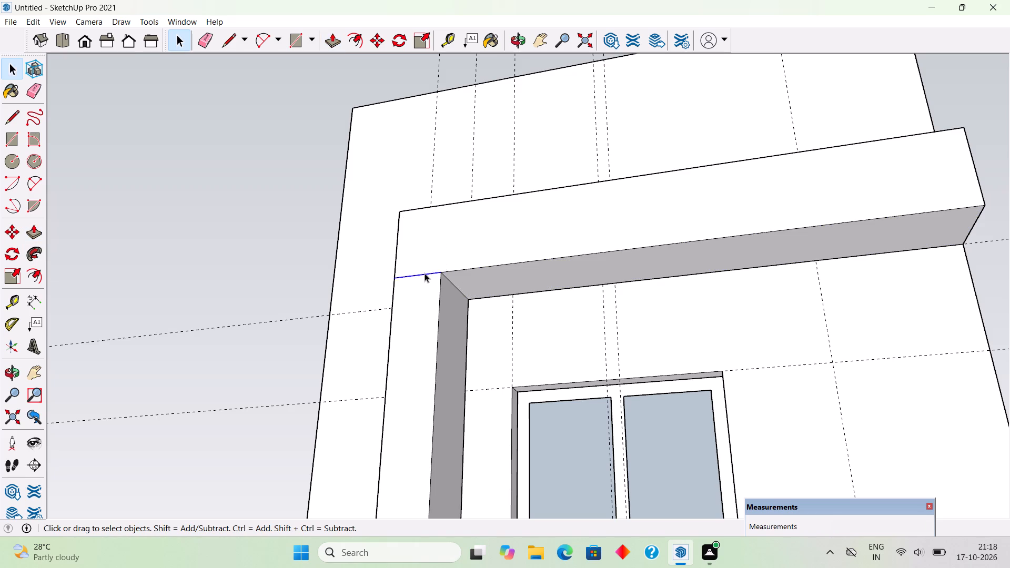
key(Delete)
Select all connected geometry of the fin and horizontal band and make it a group.
triple_click(425, 273)
right_click(425, 273)
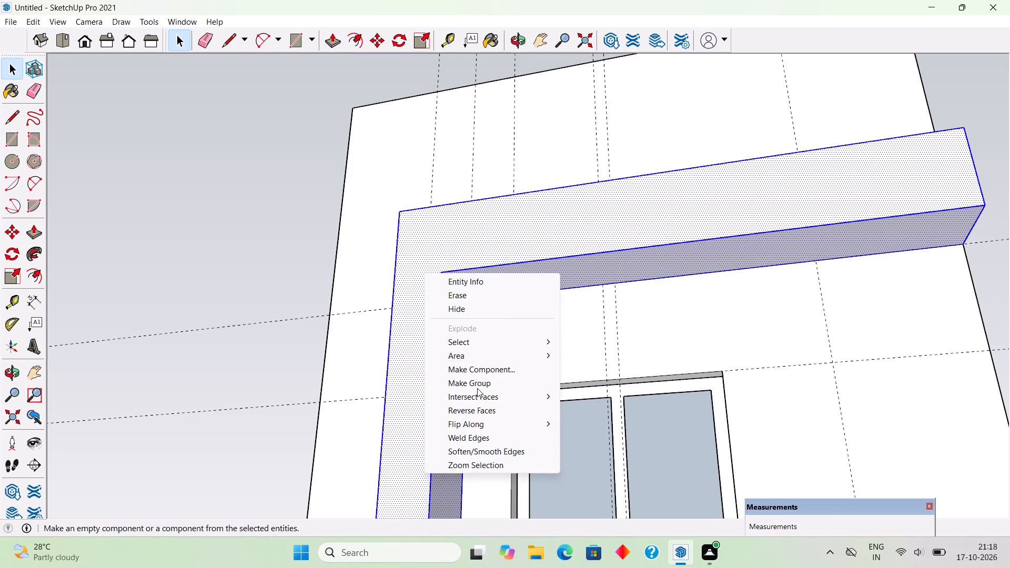
click(477, 388)
click(306, 273)
Examine the L-shaped frame against the whole building, from below and from the front.
scroll(306, 273, down, 2)
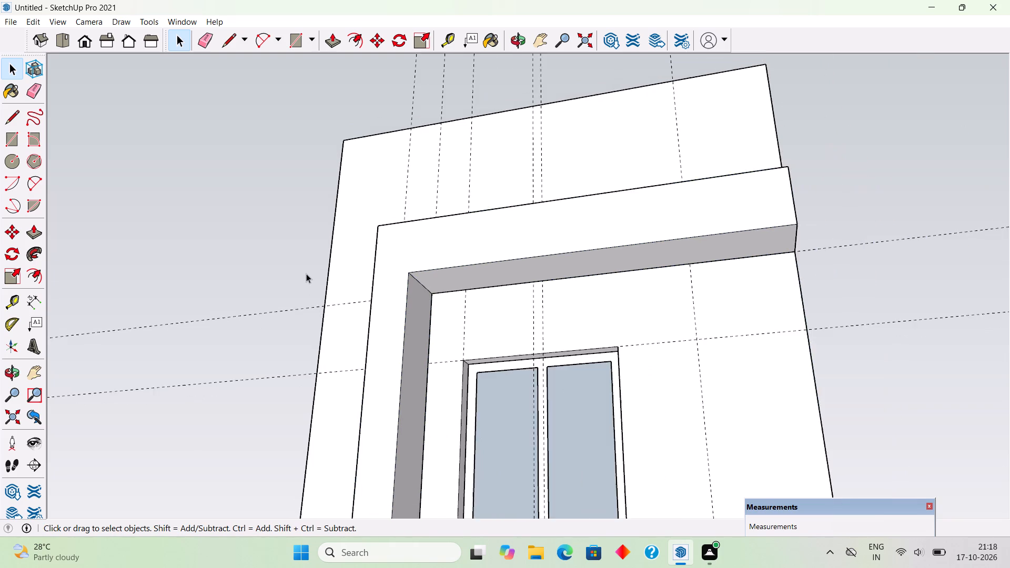
scroll(306, 273, down, 1)
scroll(371, 233, down, 7)
middle_drag(487, 296, 505, 328)
scroll(501, 312, down, 1)
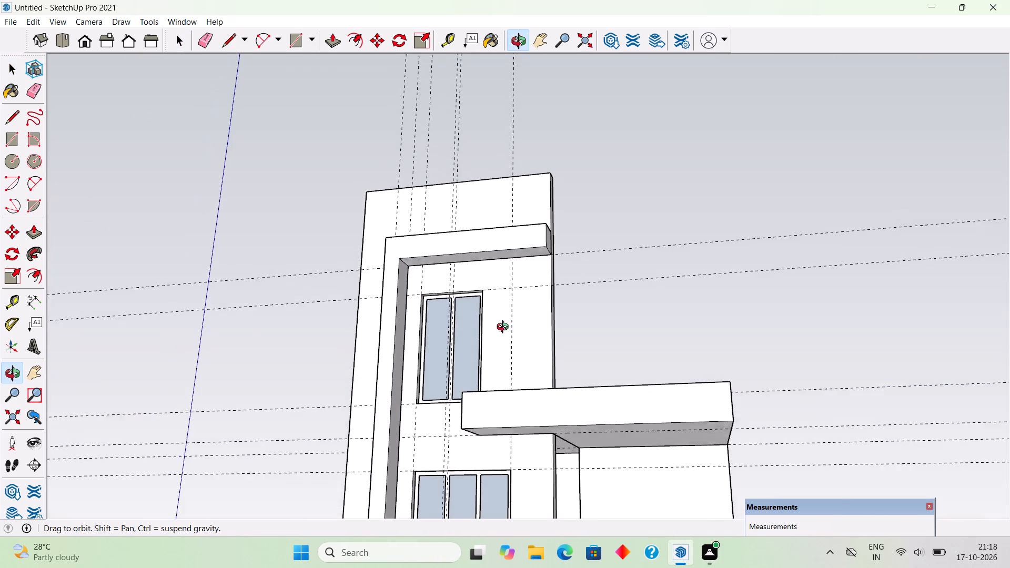
middle_drag(505, 328, 506, 329)
scroll(506, 329, down, 1)
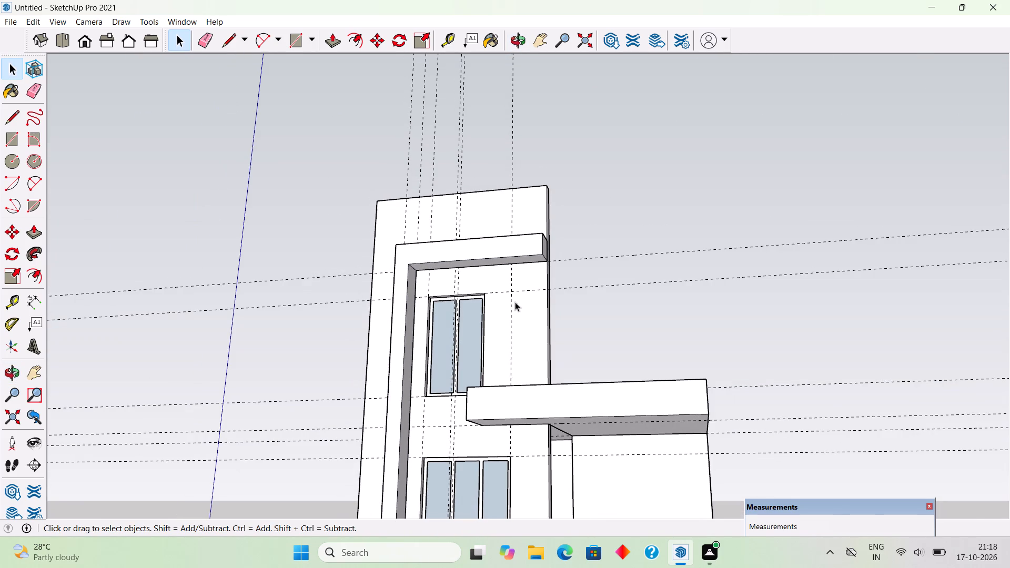
scroll(514, 271, down, 4)
middle_drag(522, 288, 640, 399)
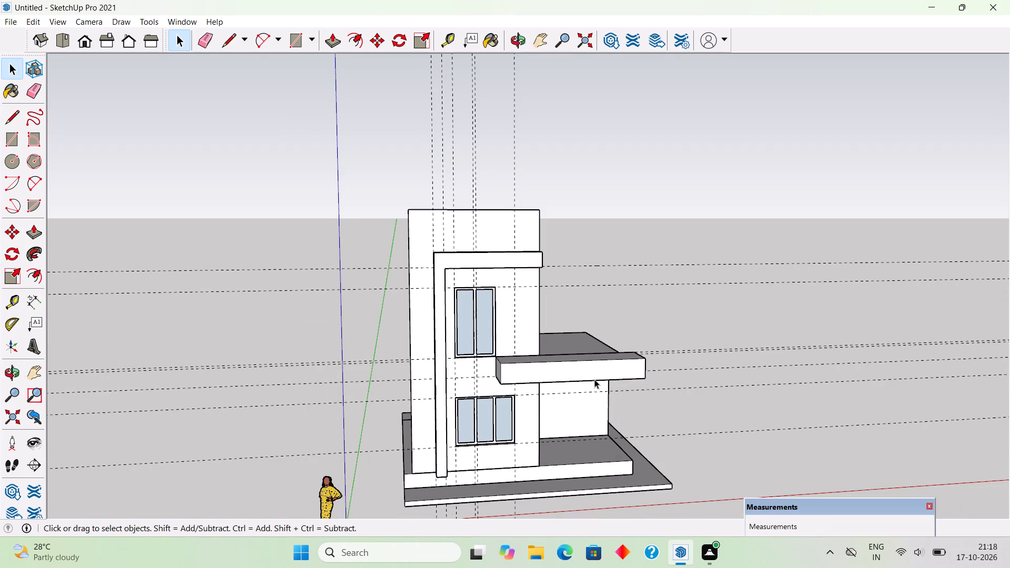
middle_drag(587, 411, 587, 463)
Place a vertical guide 1' 11" from the existing one, aligned with the upper window's side edge nearest the canopy.
scroll(521, 313, up, 2)
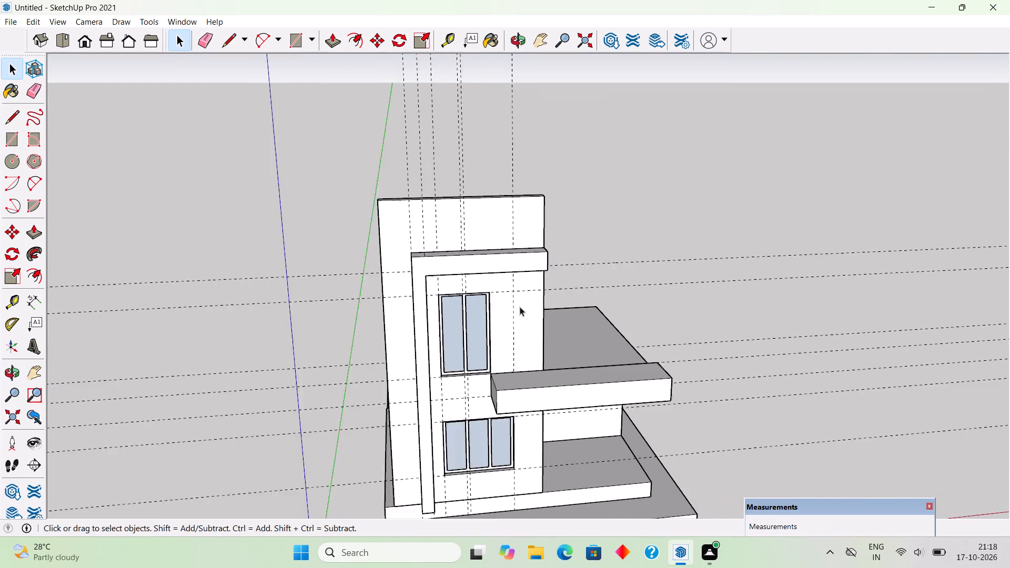
scroll(520, 307, up, 3)
middle_drag(483, 246, 464, 191)
scroll(514, 234, up, 3)
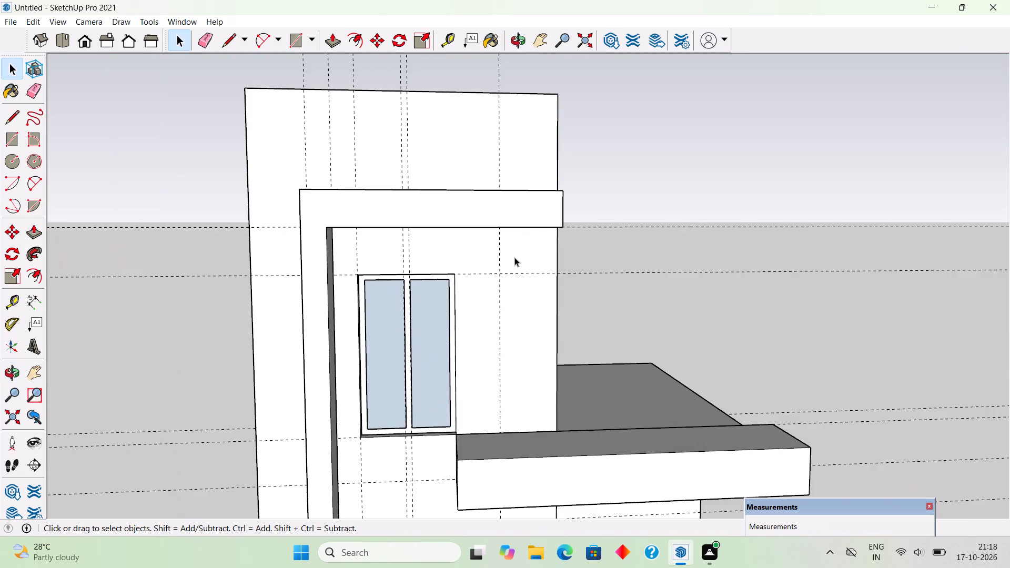
scroll(514, 263, up, 2)
middle_drag(511, 258, 503, 240)
scroll(503, 240, up, 2)
middle_drag(496, 244, 492, 235)
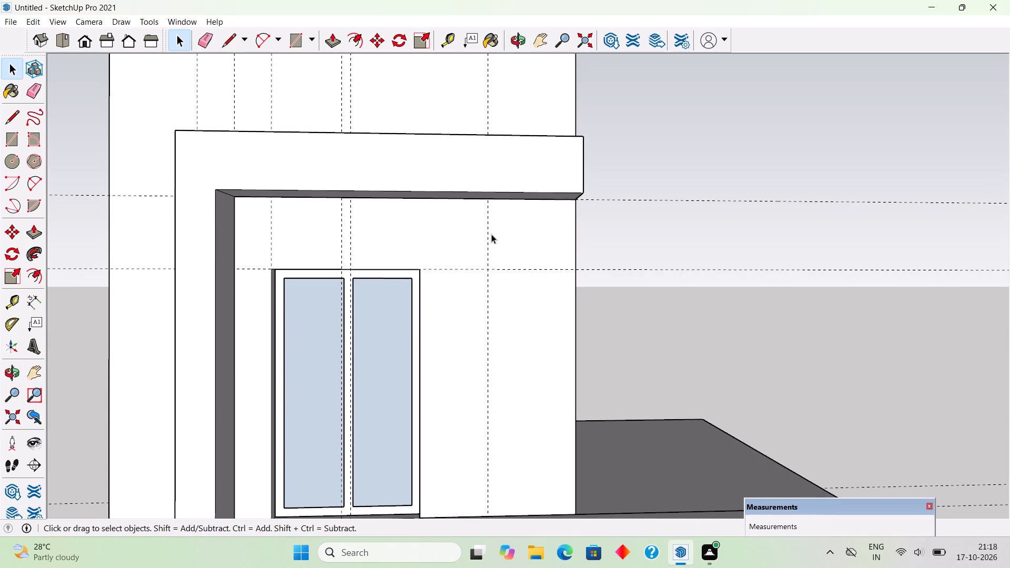
key(t)
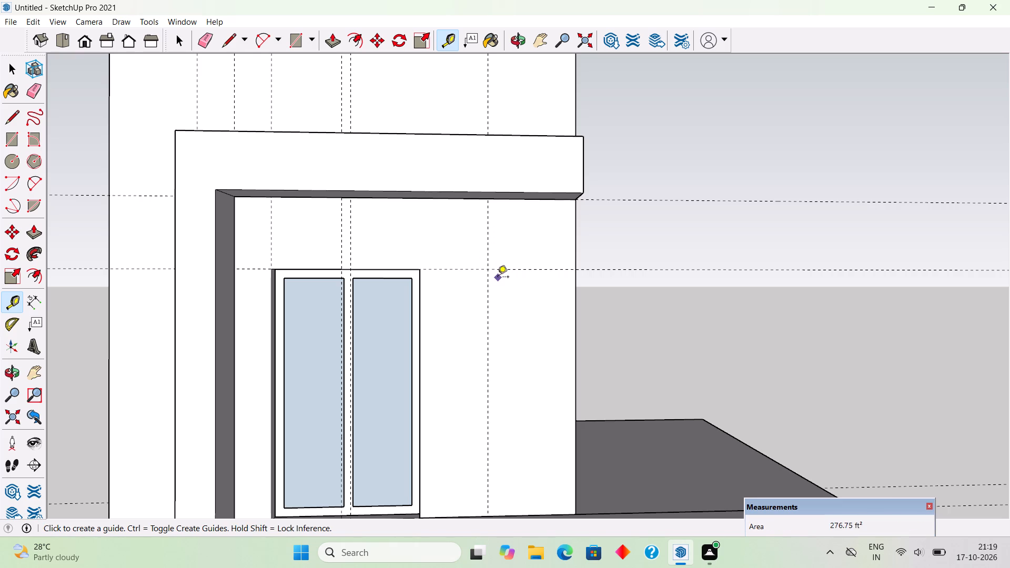
click(486, 244)
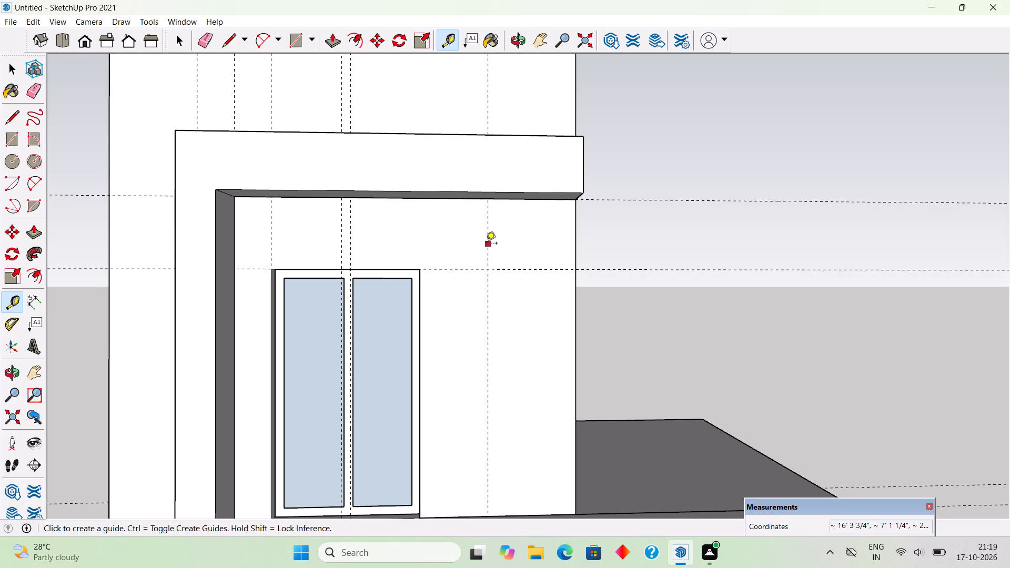
click(422, 289)
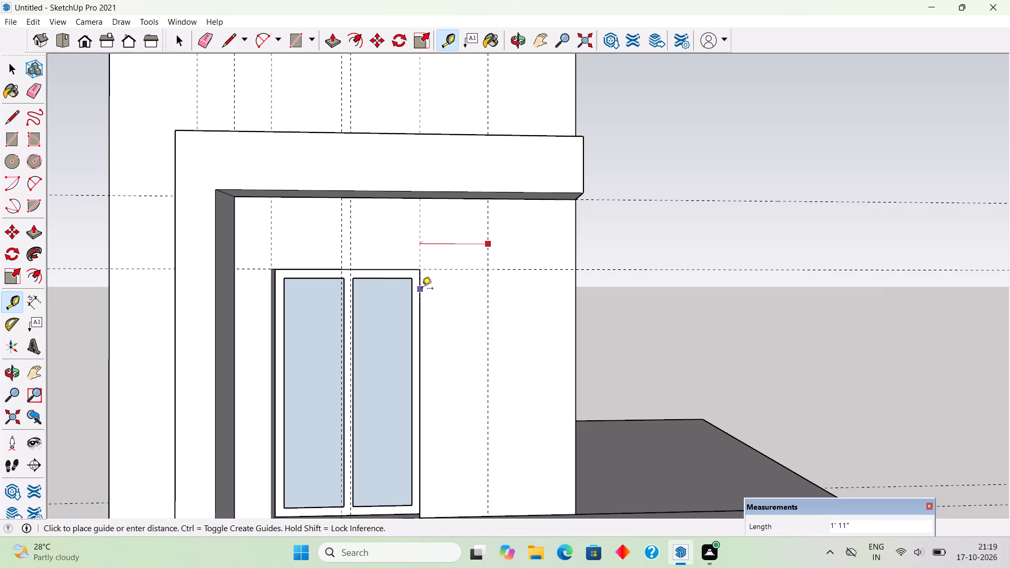
Draw a rectangle beside the upper window, from the guide under the horizontal band to the wall's outer edge at the canopy.
key(r)
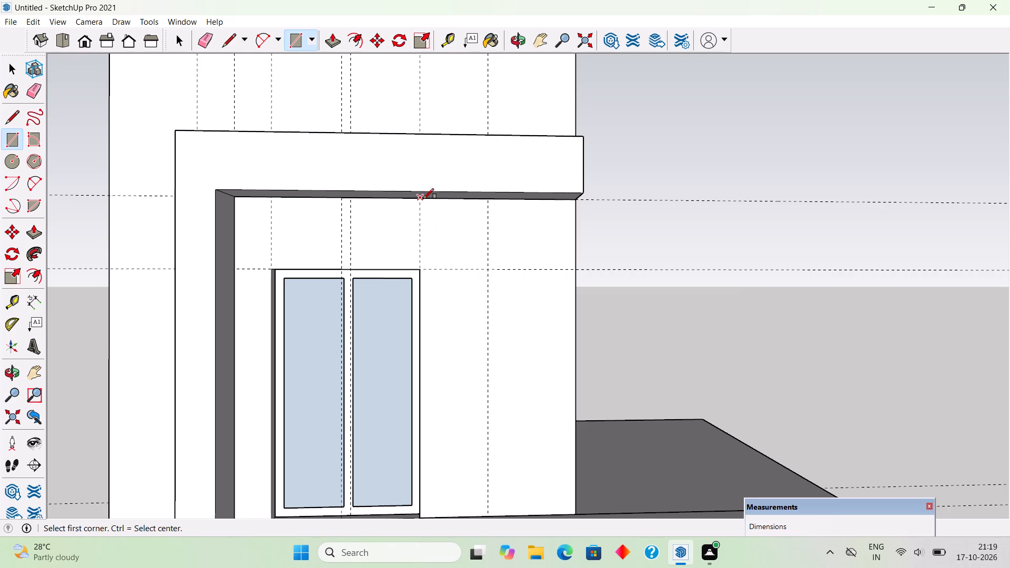
click(423, 199)
scroll(510, 255, down, 3)
middle_drag(521, 306, 532, 389)
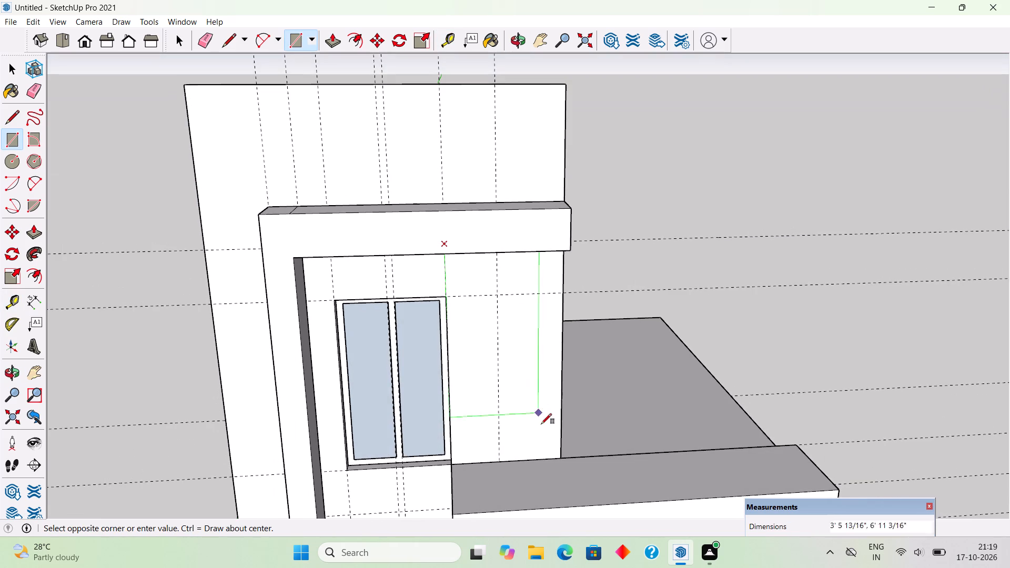
click(560, 458)
Pull the new rectangle beside the upper window out 9" from the wall.
key(p)
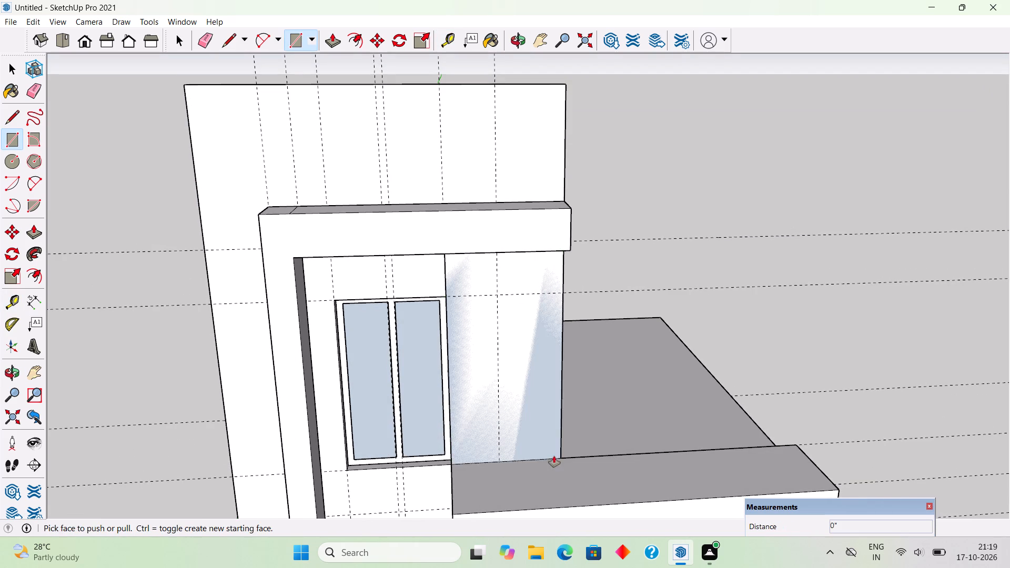
click(548, 452)
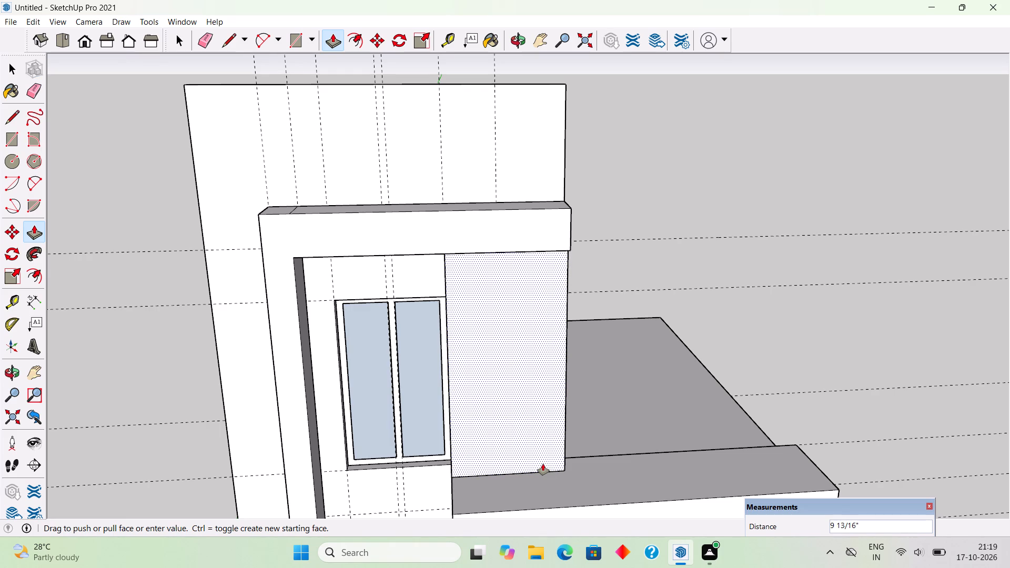
text(9")
key(Return)
key(space)
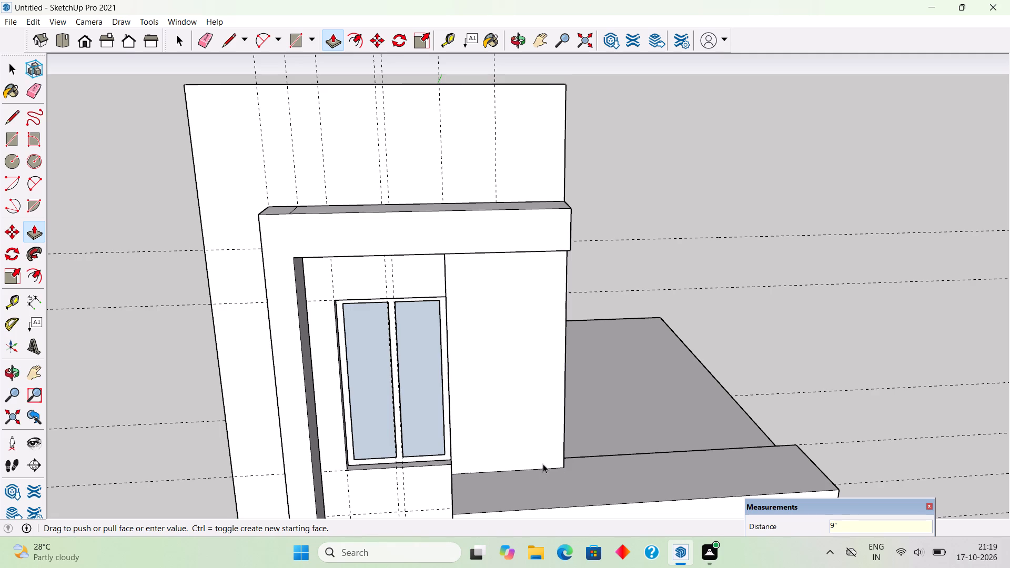
Select the projecting panel with its connected canopy and make them a group.
triple_click(543, 464)
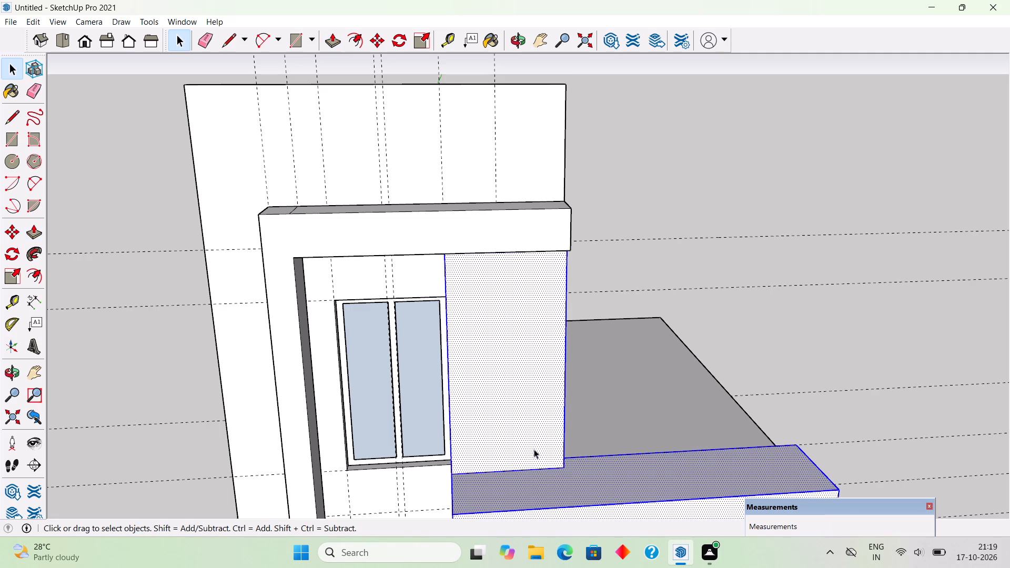
scroll(534, 449, down, 4)
middle_drag(543, 443, 508, 356)
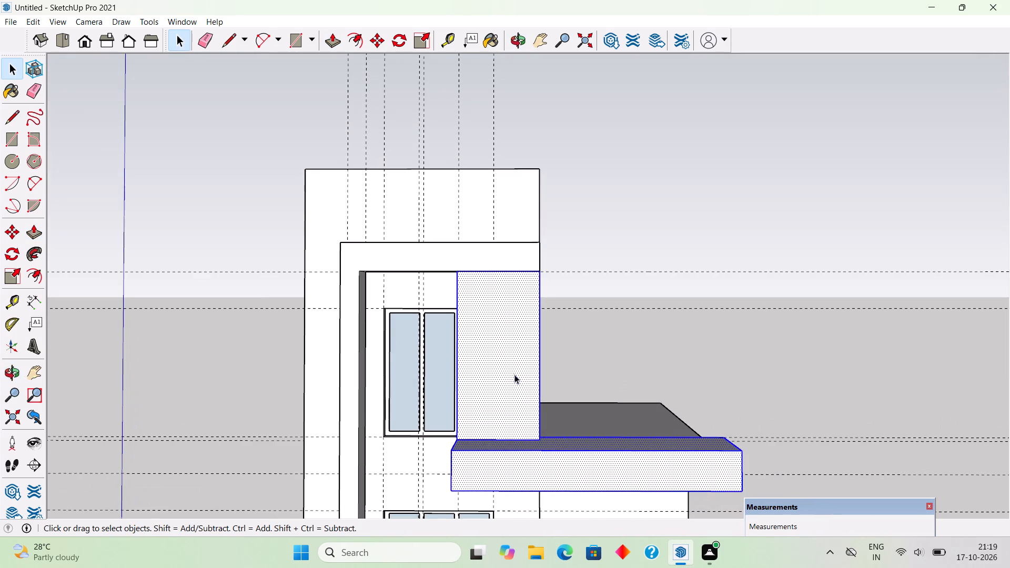
right_click(517, 380)
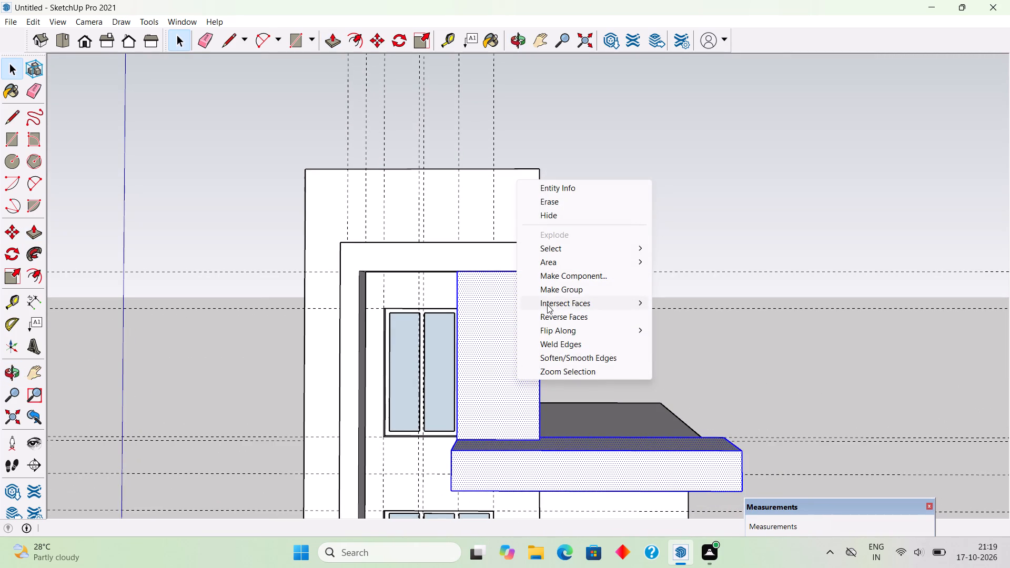
click(550, 293)
click(800, 348)
Examine the projecting panel, canopy and tall wall from the side, above and below.
middle_drag(675, 406, 492, 417)
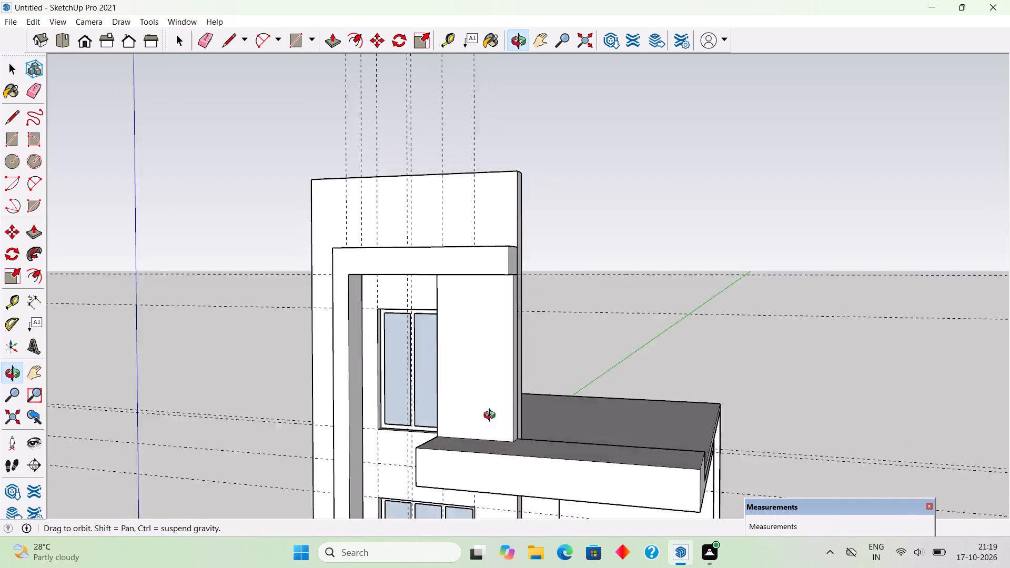
middle_drag(492, 417, 216, 348)
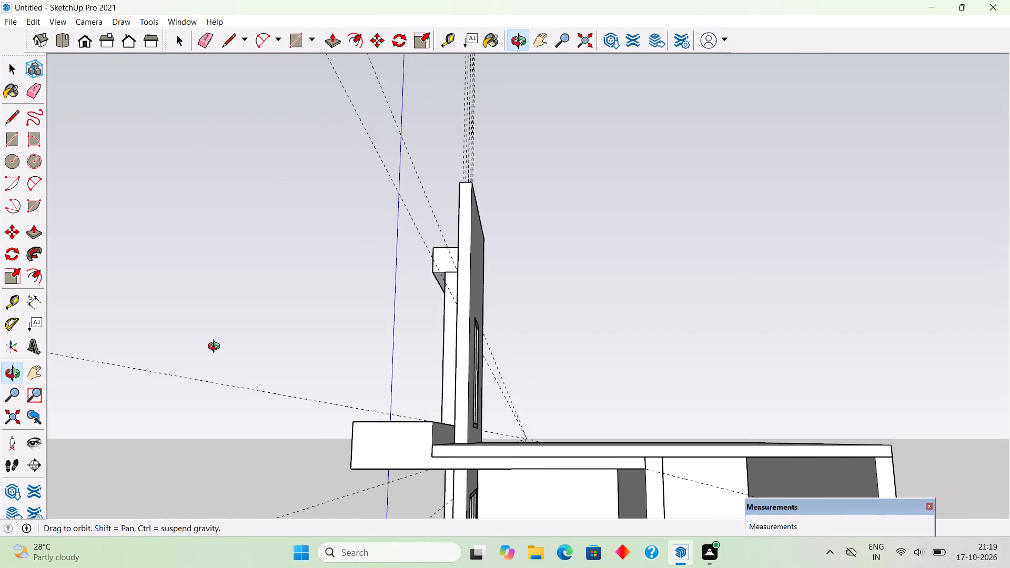
middle_drag(216, 348, 218, 354)
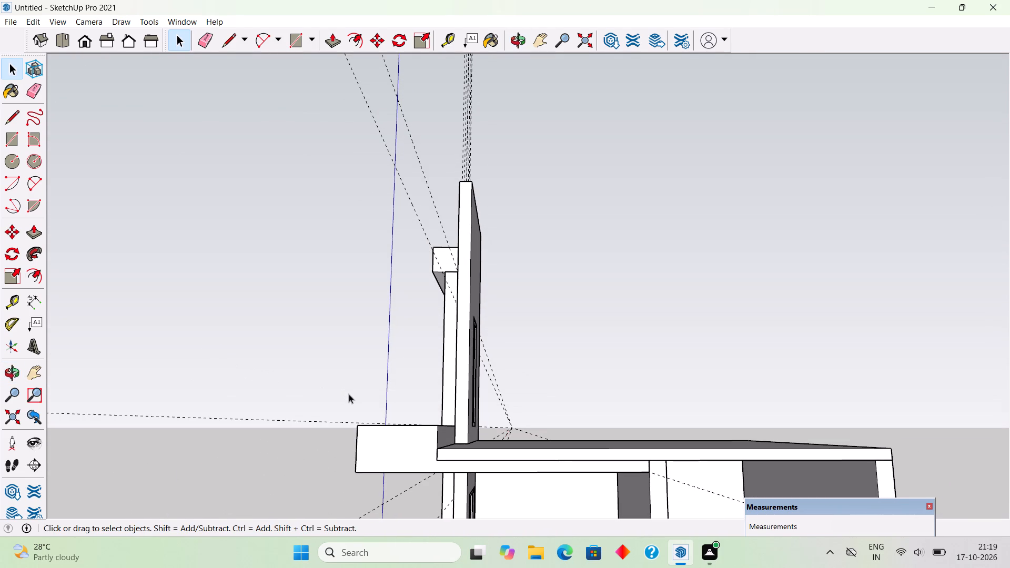
middle_drag(362, 465, 341, 501)
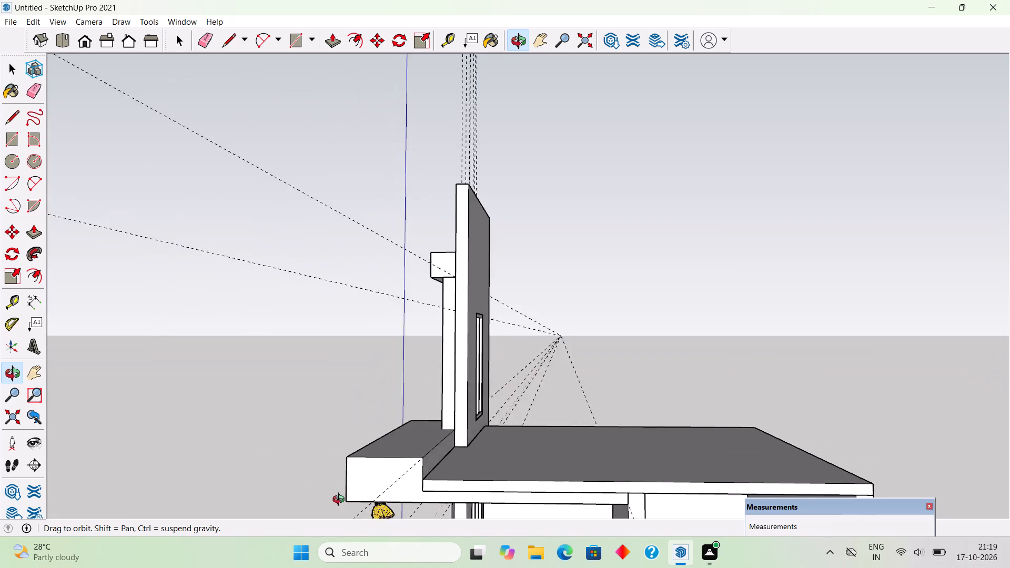
middle_drag(341, 501, 305, 502)
scroll(419, 480, up, 2)
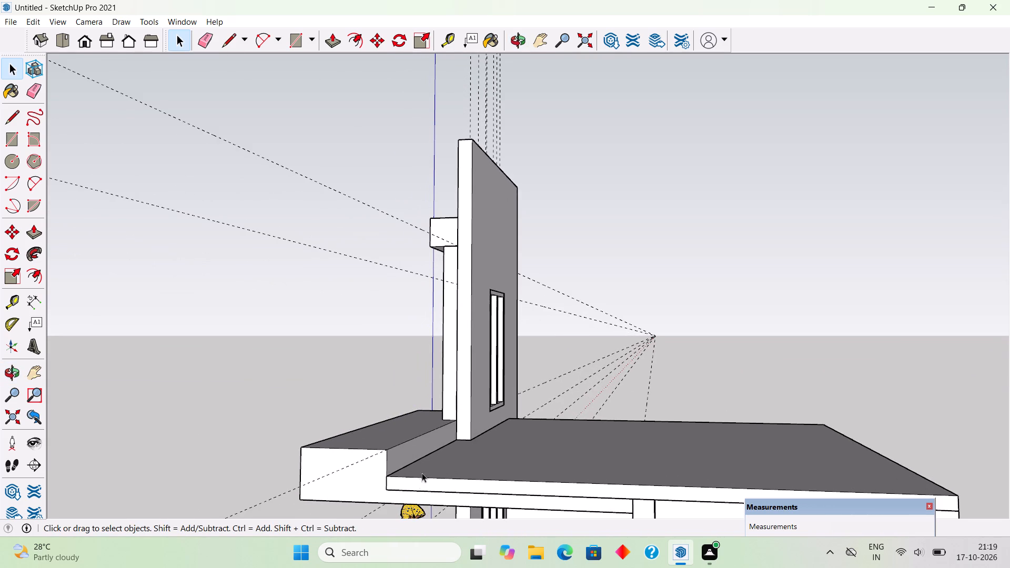
middle_drag(423, 462, 478, 404)
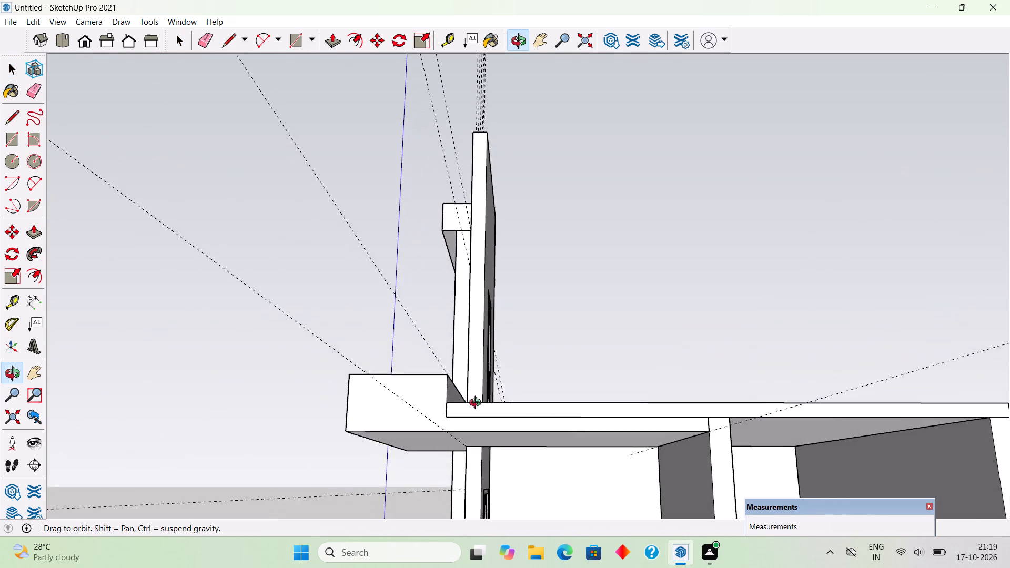
middle_drag(478, 404, 827, 225)
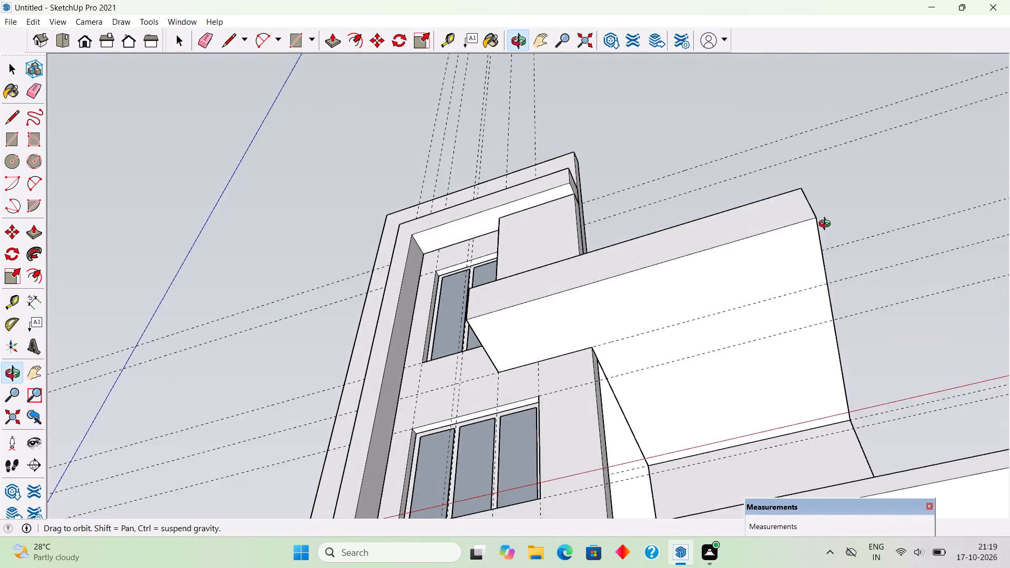
middle_drag(827, 225, 597, 493)
scroll(597, 493, down, 2)
scroll(589, 414, down, 4)
middle_drag(589, 416, 476, 335)
scroll(476, 335, down, 4)
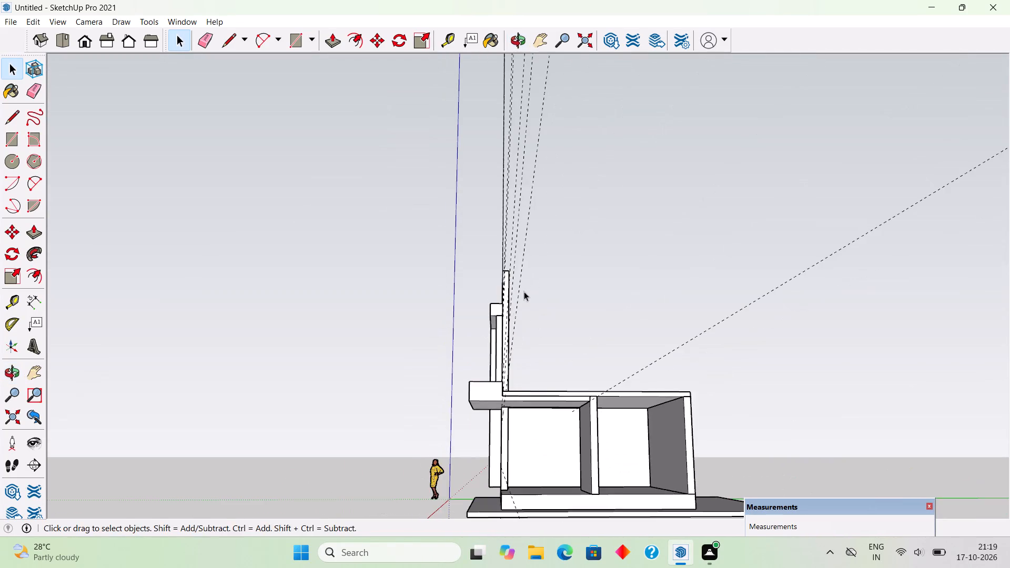
Place a floor guide along the tall wall's end edge beside the open room, and a parallel guide 9" inward toward its window.
middle_drag(498, 363, 511, 476)
scroll(588, 505, down, 1)
scroll(587, 497, up, 14)
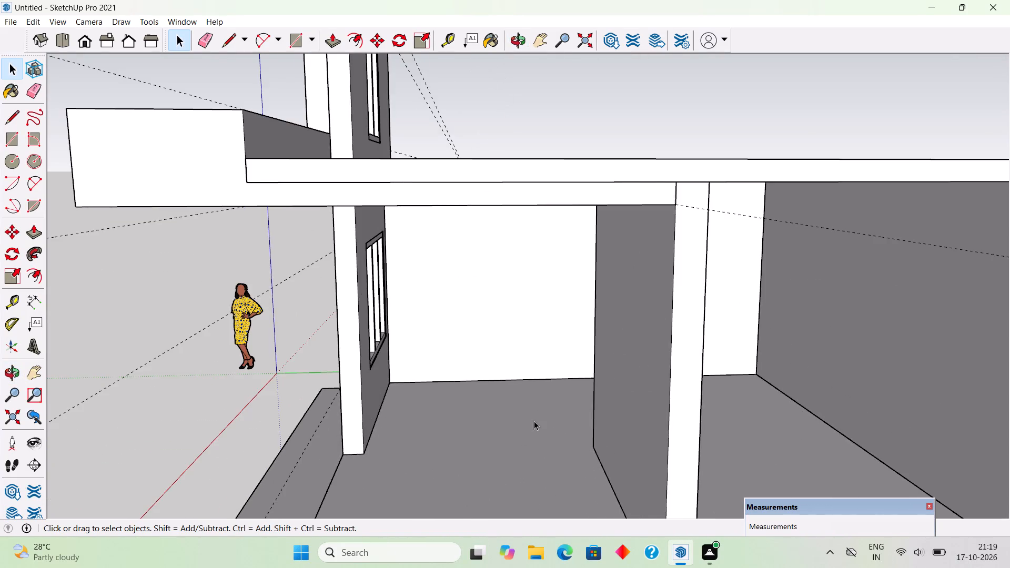
middle_drag(534, 421, 523, 451)
scroll(523, 451, up, 1)
key(t)
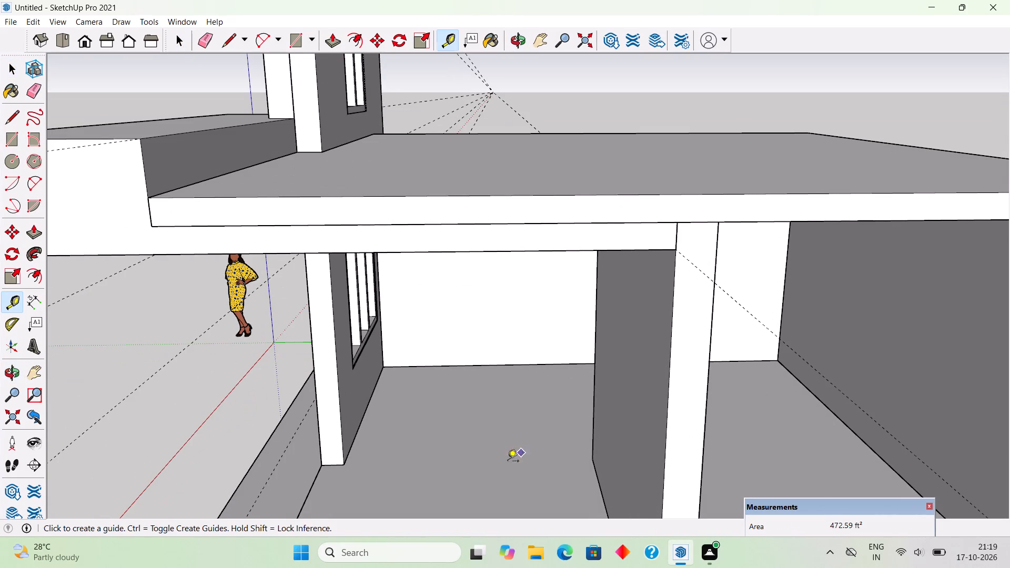
double_click(331, 465)
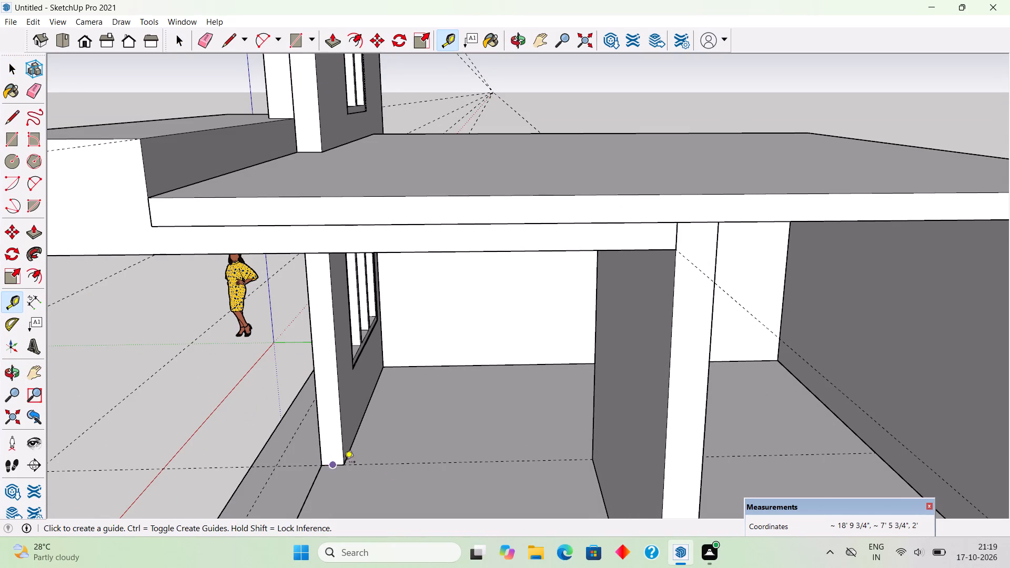
click(365, 465)
text(9")
key(Return)
Draw a 9" wide floor strip between the guides, from the tall wall to the rear wall, and pull it up 10' to the slab.
key(r)
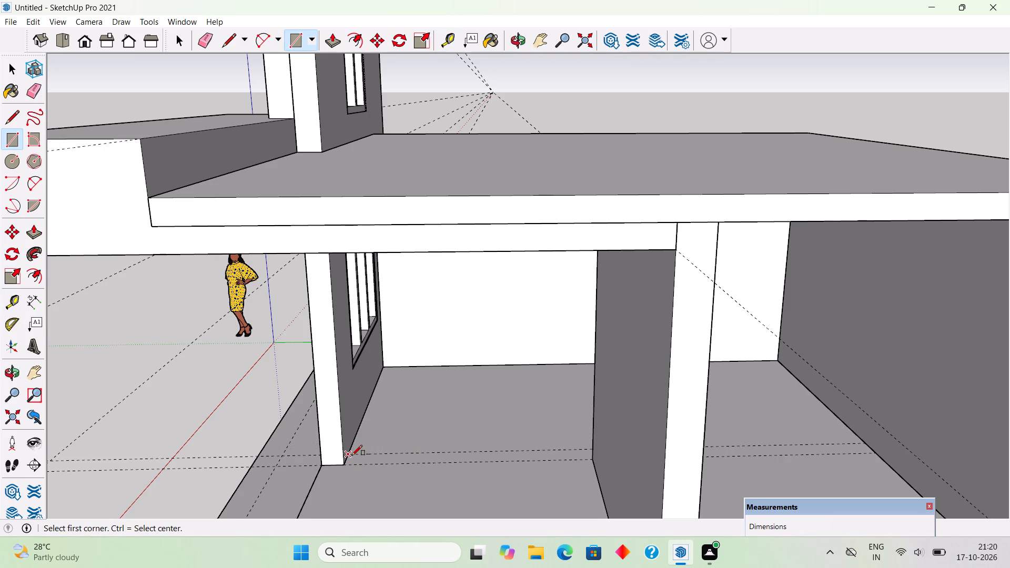
click(352, 455)
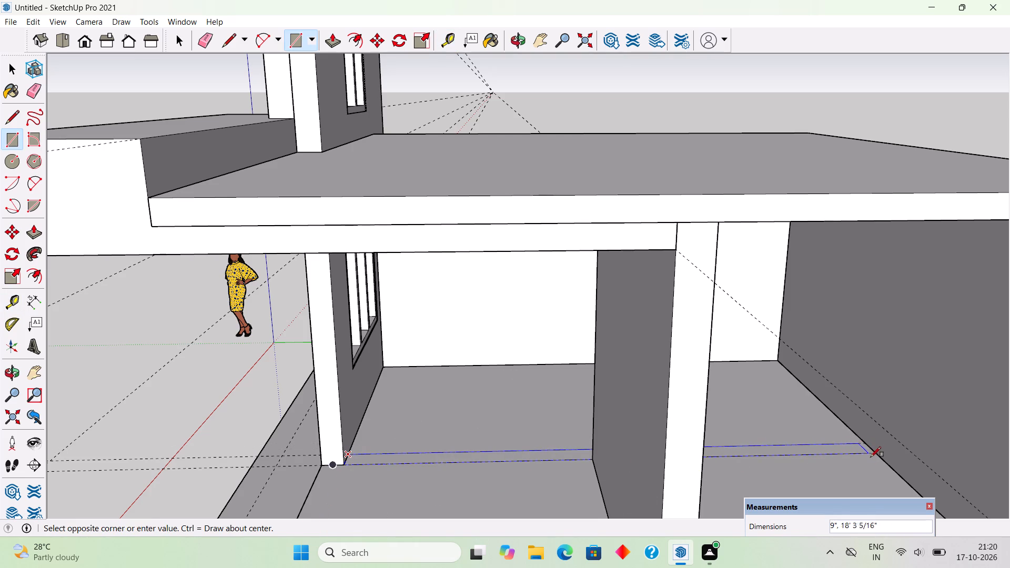
click(873, 455)
key(p)
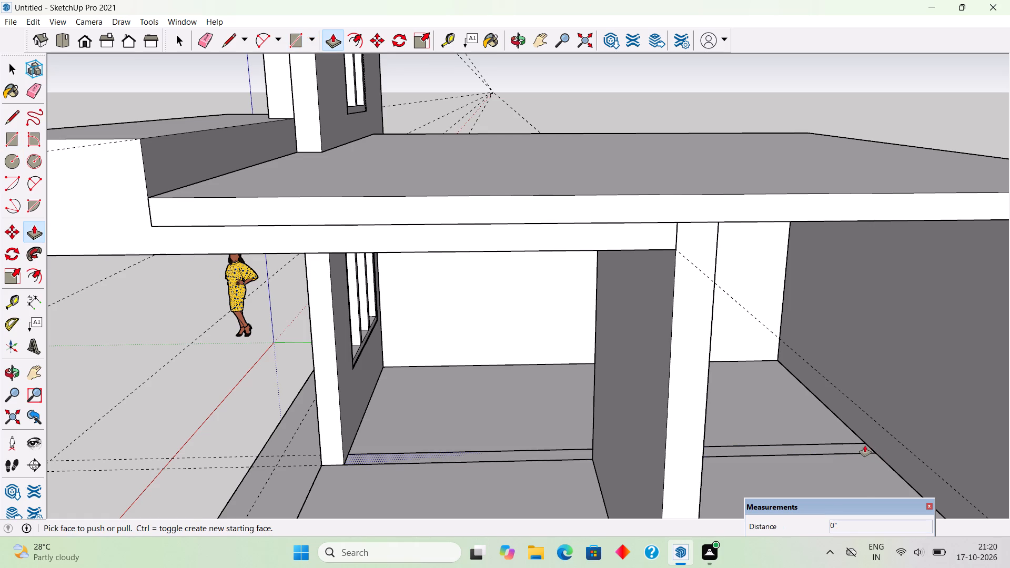
click(865, 445)
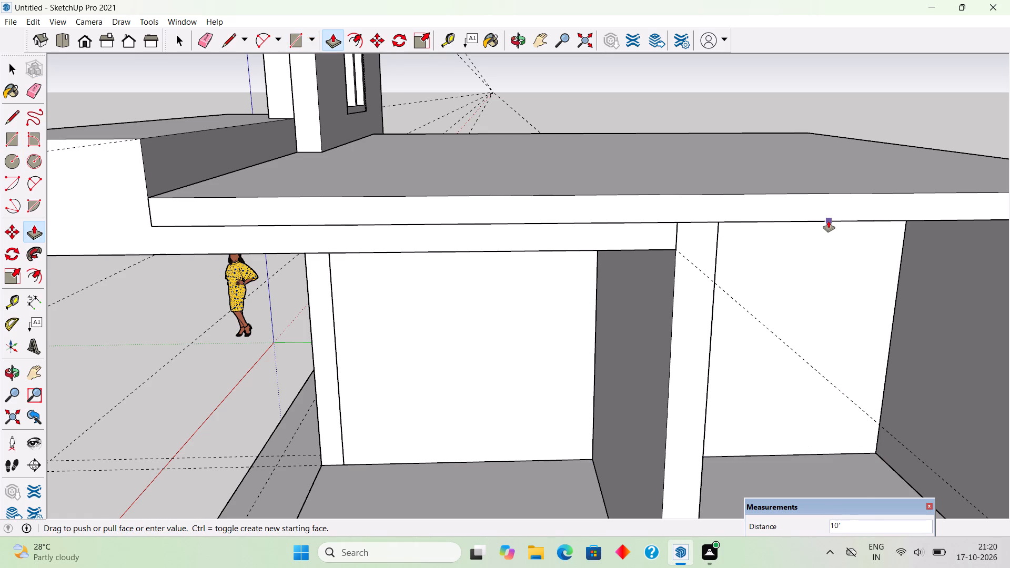
click(829, 221)
Select all of the new ground-floor cross wall, make it a group, and clear the selection.
key(space)
triple_click(838, 276)
right_click(838, 276)
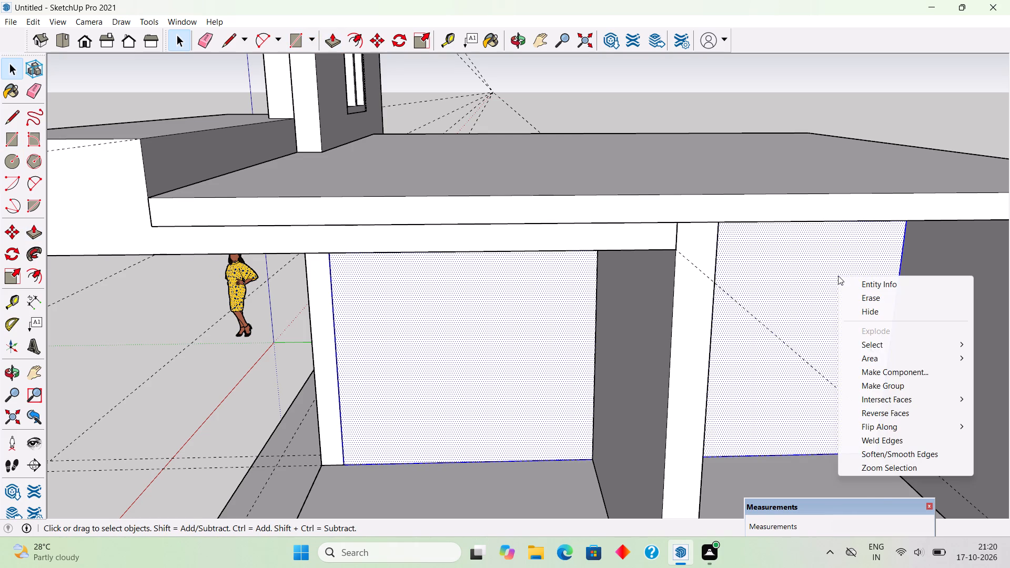
click(876, 381)
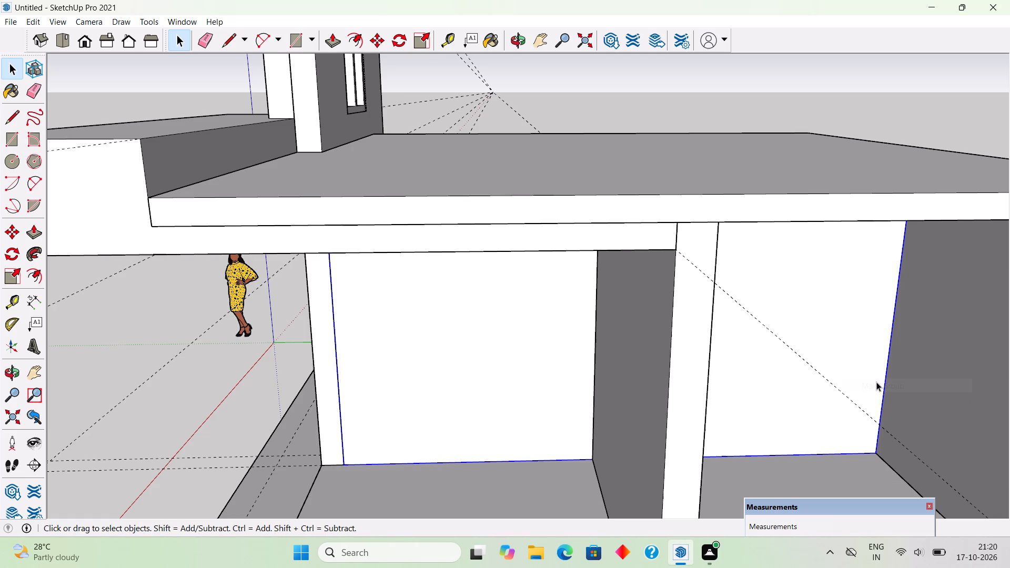
scroll(876, 382, down, 5)
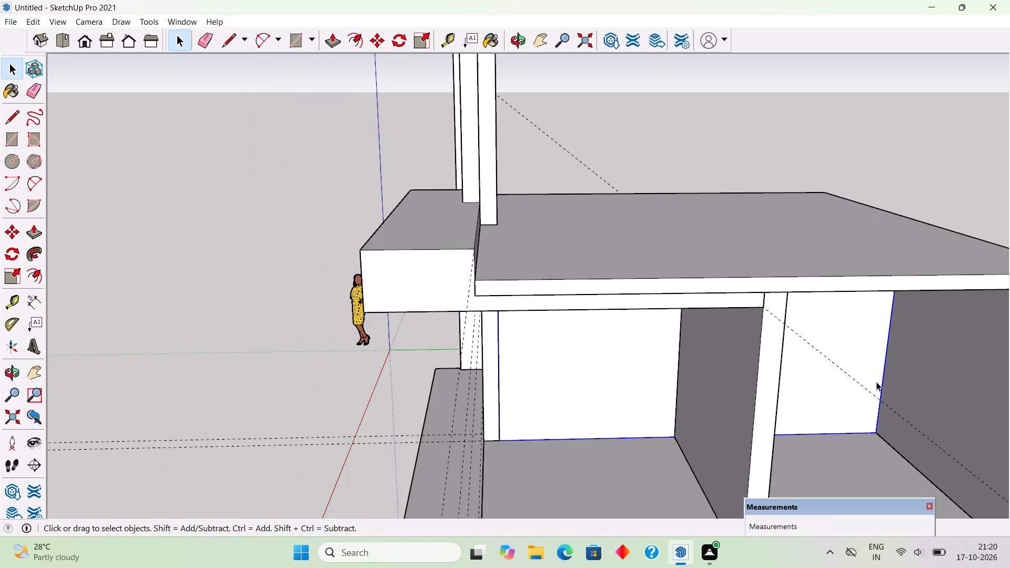
middle_drag(675, 322, 917, 340)
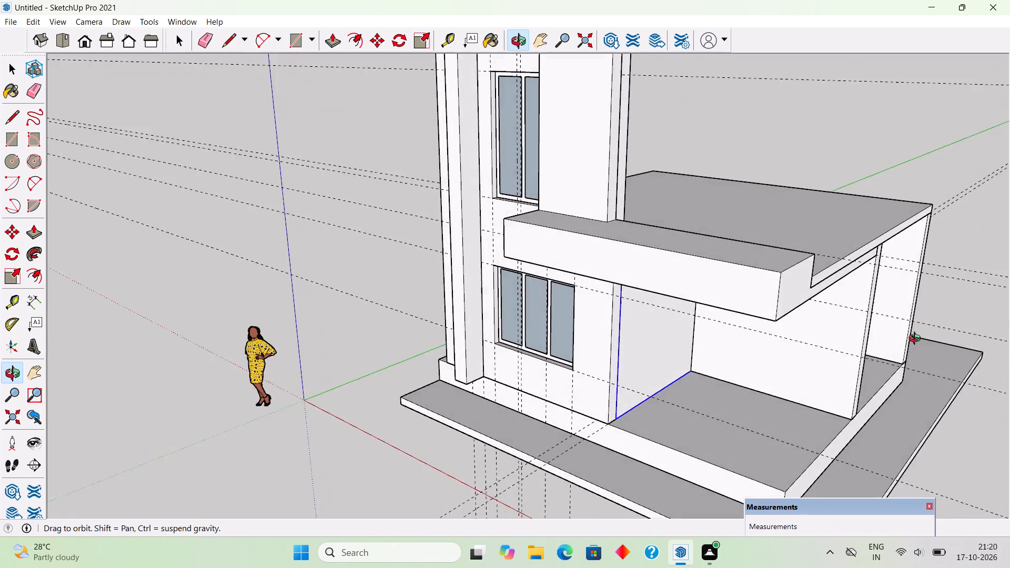
middle_drag(917, 340, 986, 275)
middle_drag(785, 410, 890, 405)
click(897, 400)
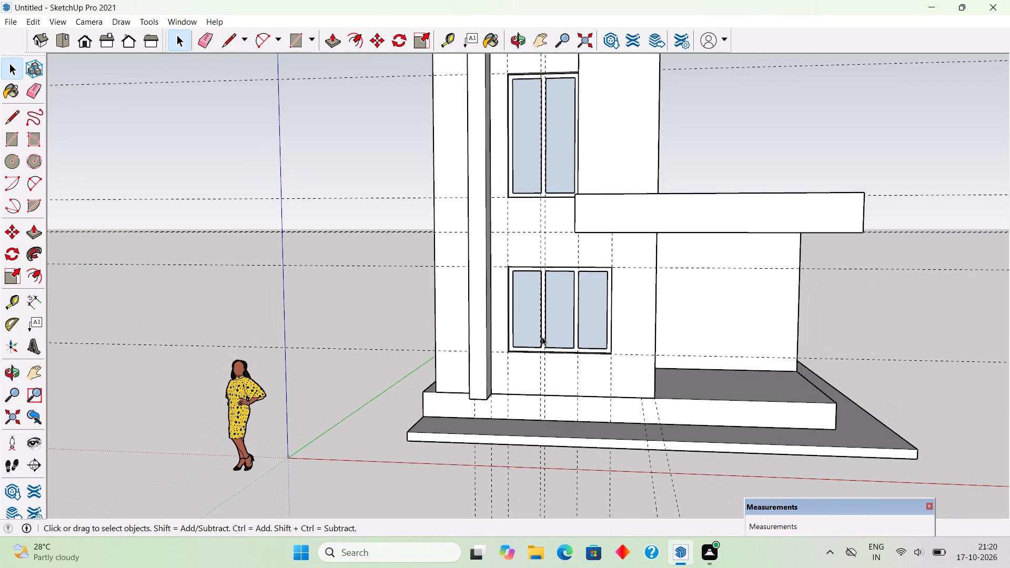
Place a guide on the roof slab along the tall wall's end edge, and a parallel guide 9" inward toward the upper window.
middle_drag(474, 238, 207, 407)
middle_drag(413, 407, 181, 423)
scroll(369, 412, down, 1)
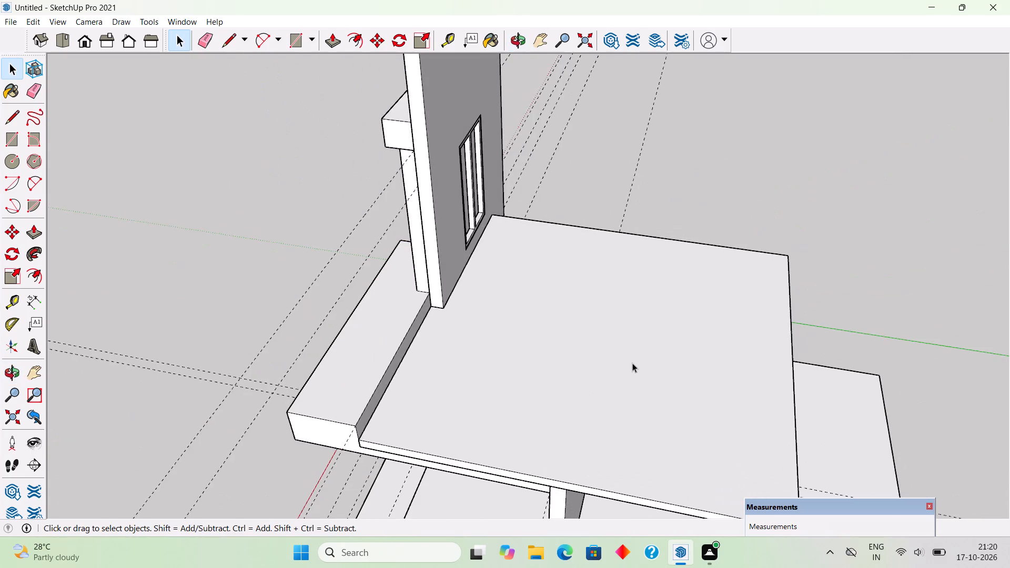
scroll(632, 363, up, 2)
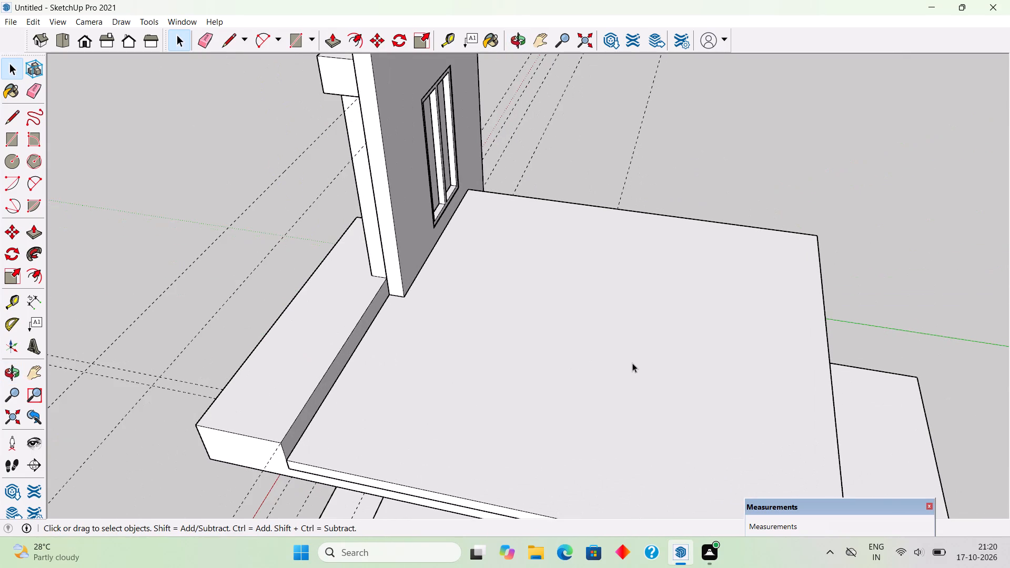
key(t)
scroll(410, 299, up, 5)
double_click(387, 297)
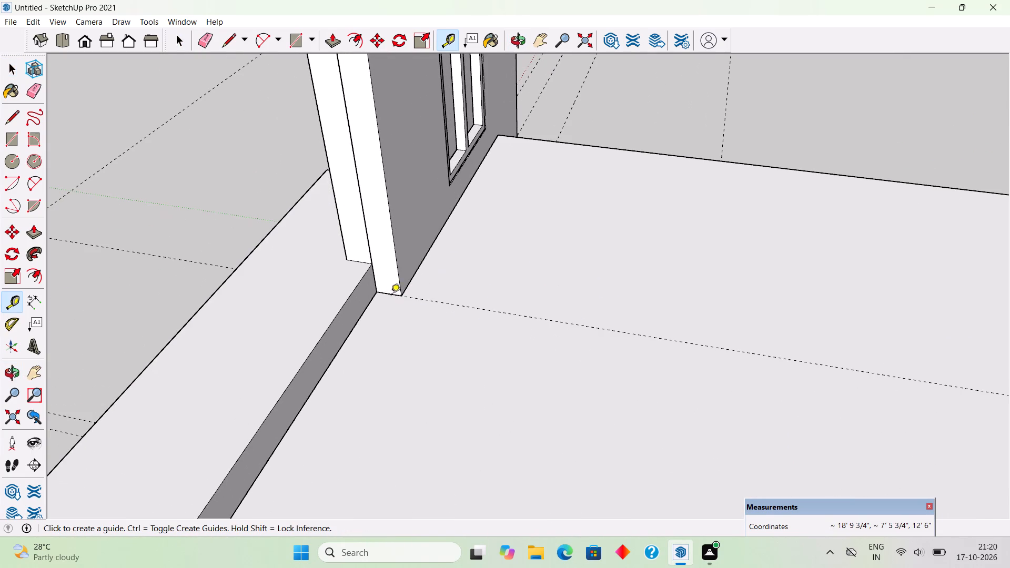
click(453, 306)
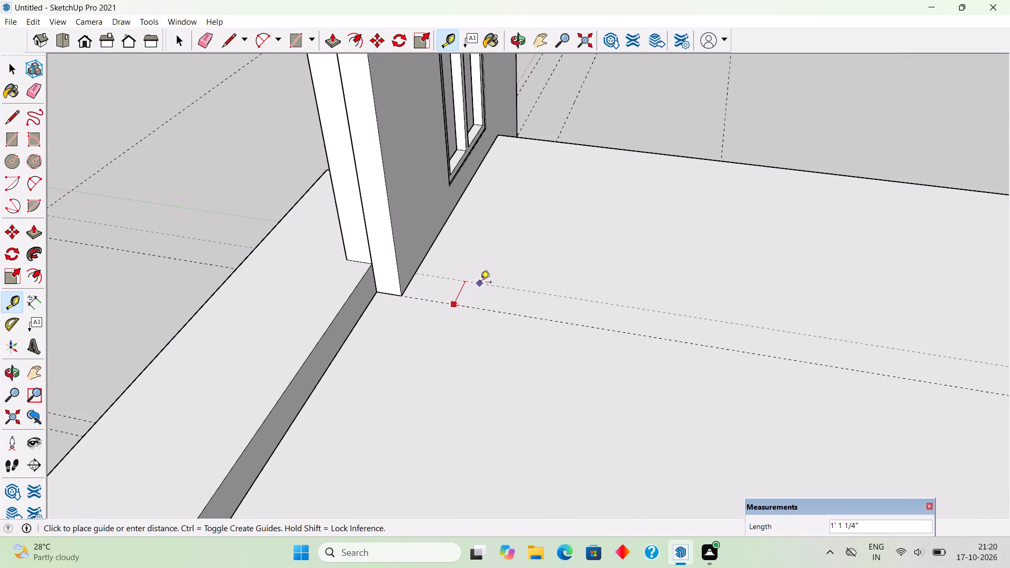
text(9")
key(Return)
key(space)
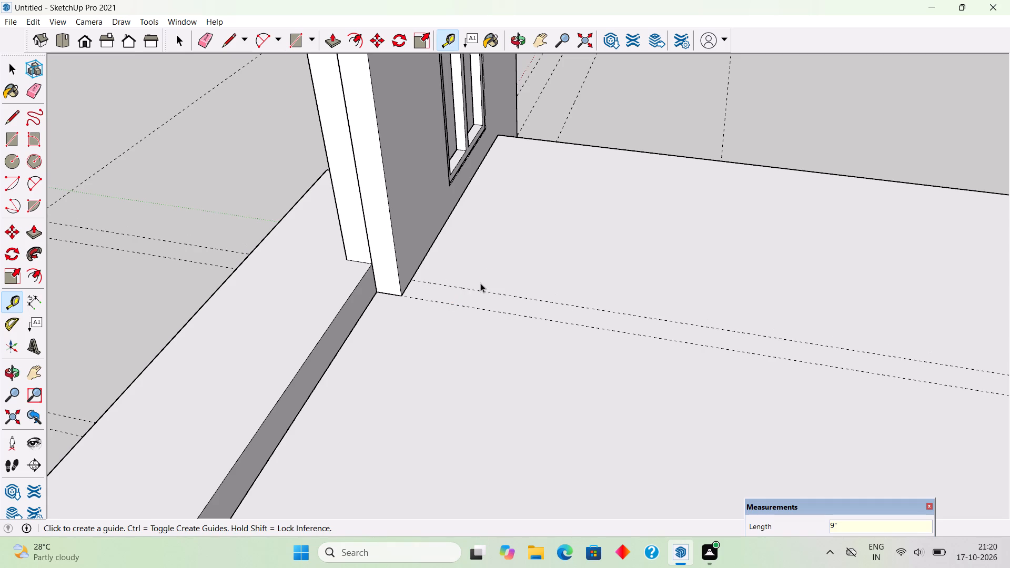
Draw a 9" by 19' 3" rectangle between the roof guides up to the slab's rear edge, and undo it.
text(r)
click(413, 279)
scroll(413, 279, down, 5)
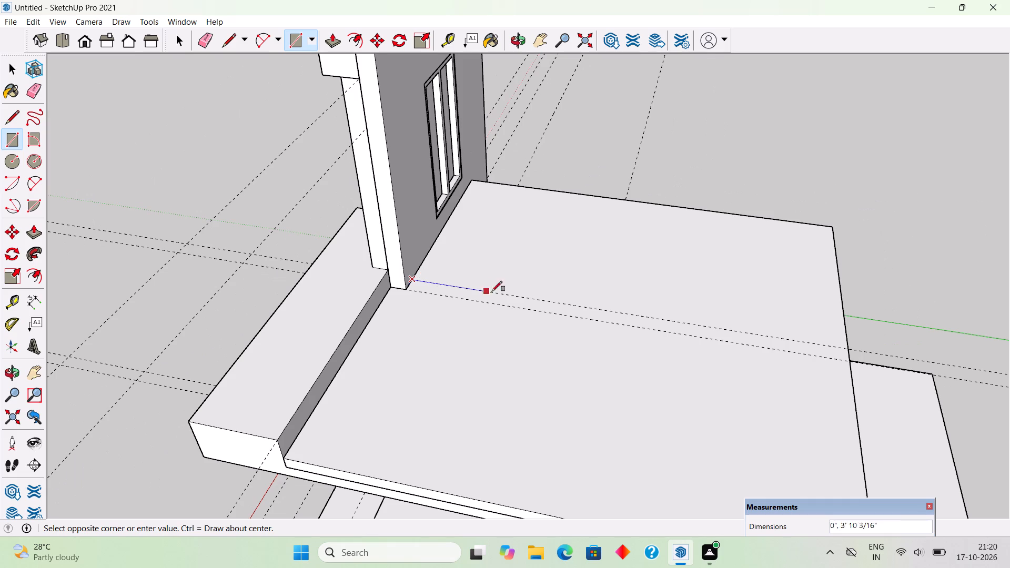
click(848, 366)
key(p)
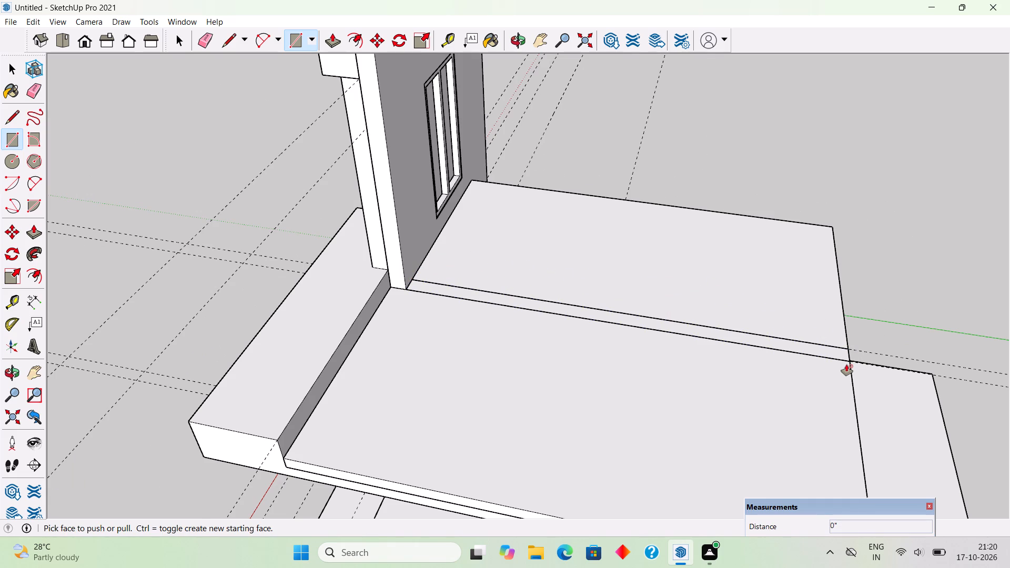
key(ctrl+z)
Place a guide on the roof slab 9" in from its rear edge.
key(t)
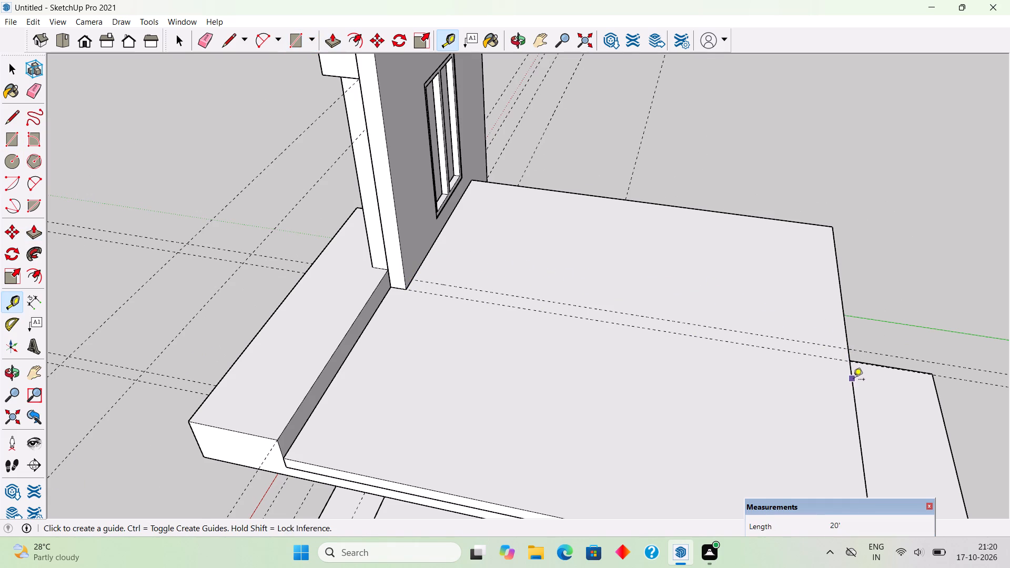
click(853, 380)
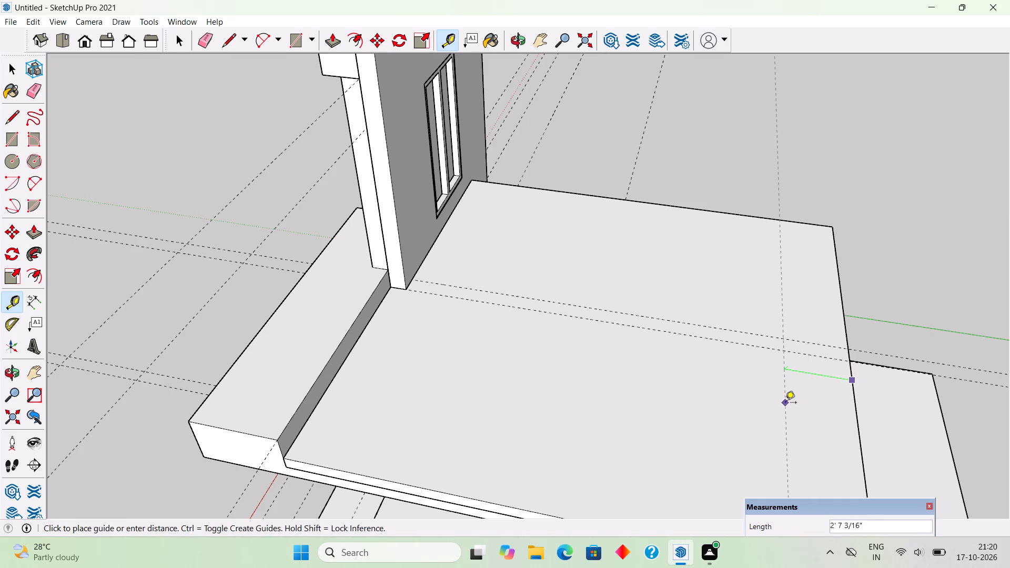
text(9")
key(Return)
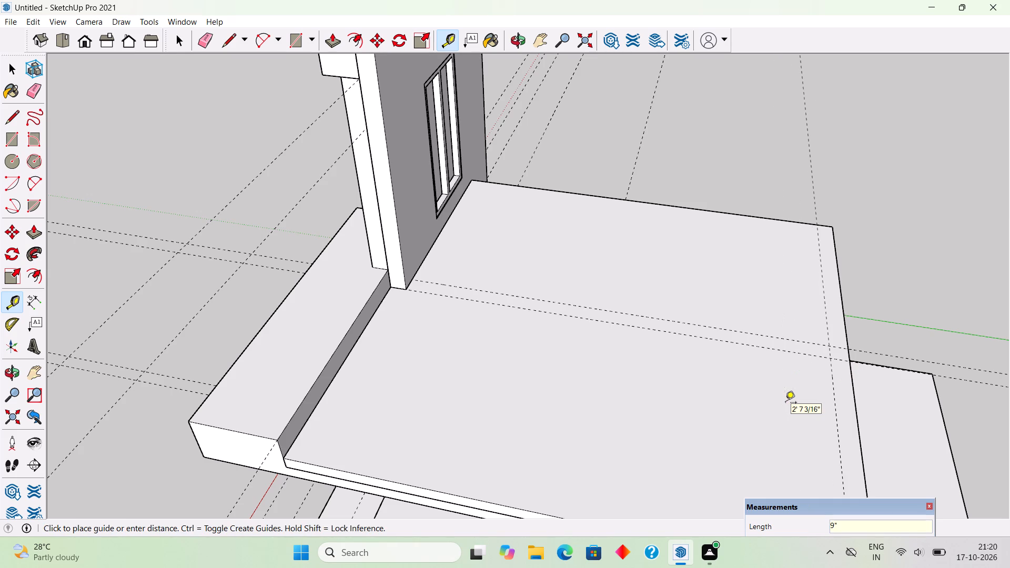
Draw a 9" by 18' 6" rectangle on the roof slab from the tall wall to the rear guide and pull it up 10'.
key(r)
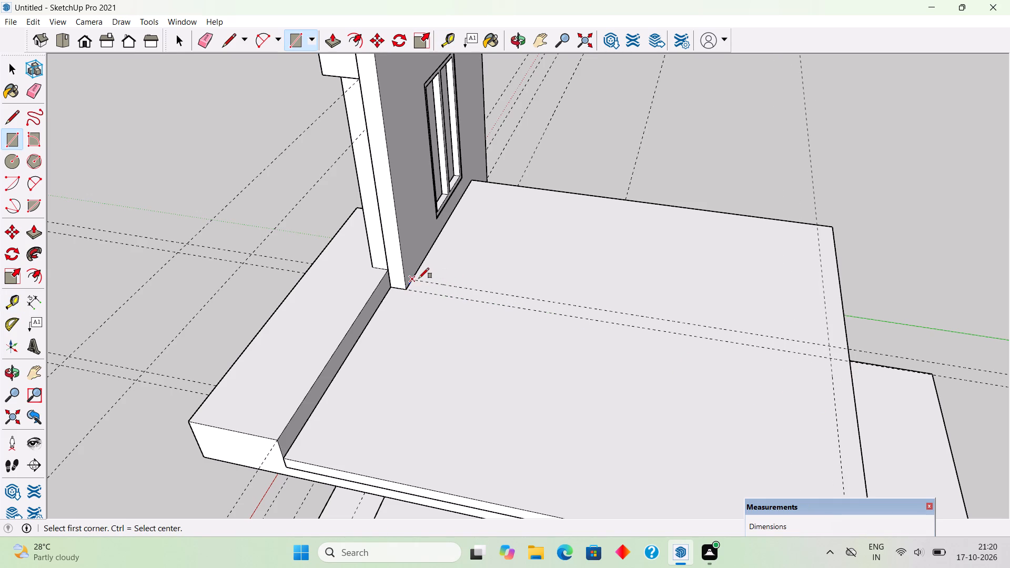
click(416, 278)
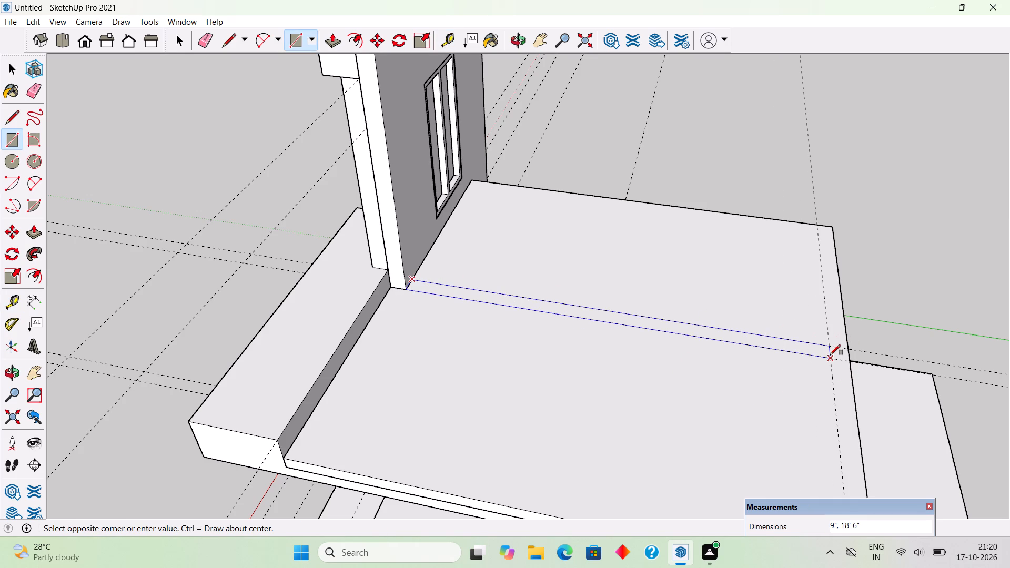
click(830, 355)
key(p)
click(800, 351)
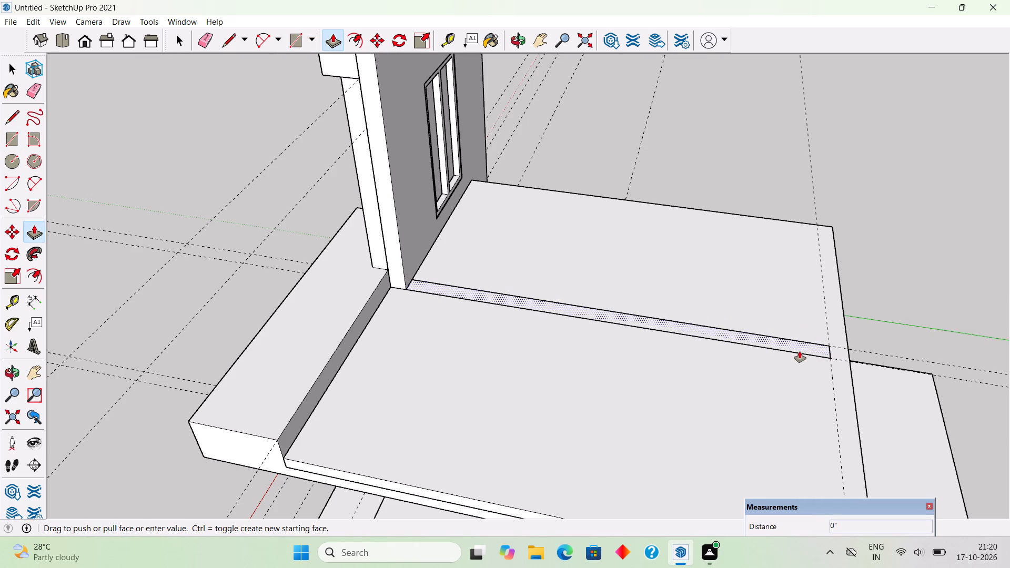
text(10')
key(Return)
Select all of the new upper-floor cross wall, make it a group, and clear the selection.
key(space)
triple_click(789, 289)
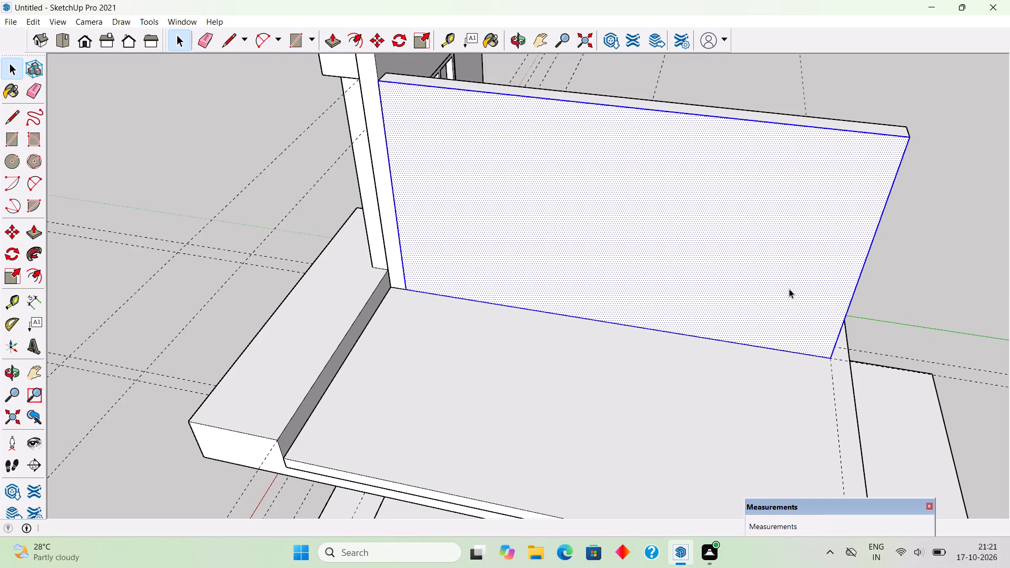
right_click(789, 289)
click(822, 399)
click(890, 262)
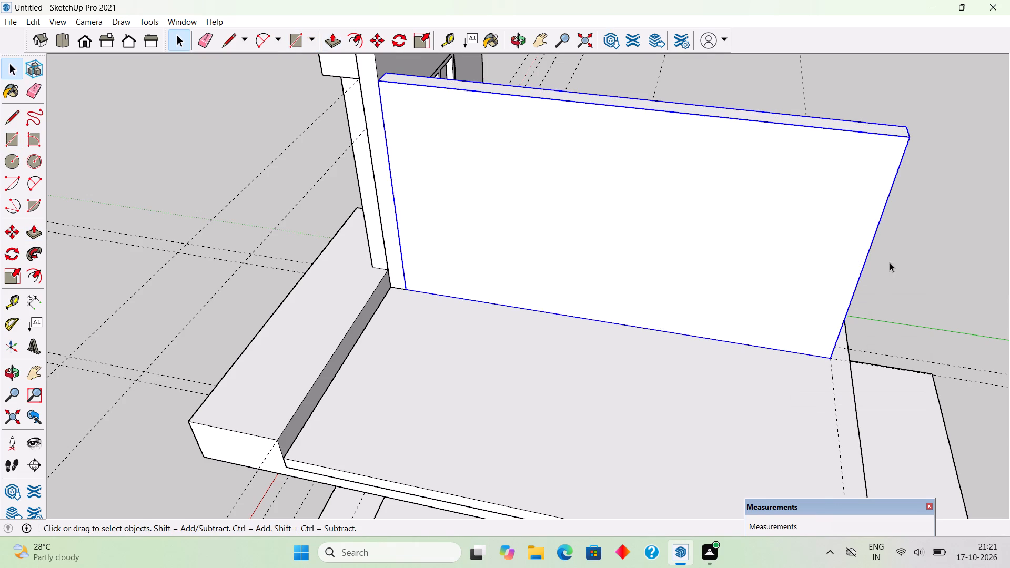
Place guides at the ground-floor dividing wall's edge, up its face and across the roof slab parallel to the rear edge, plus one 9" further forward.
scroll(831, 365, down, 5)
middle_drag(787, 395, 666, 418)
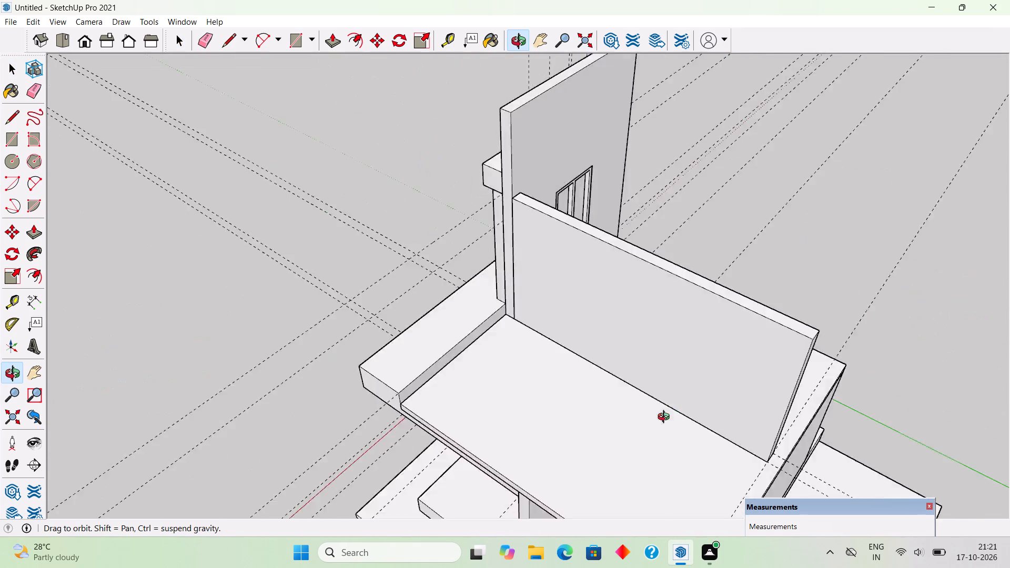
middle_drag(666, 418, 856, 301)
scroll(753, 353, up, 4)
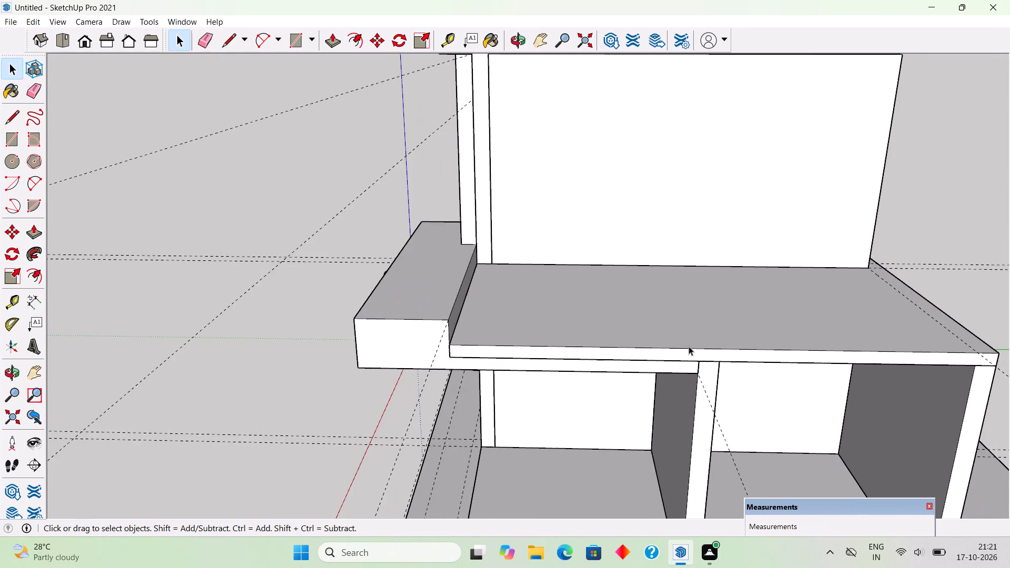
scroll(688, 347, up, 2)
key(t)
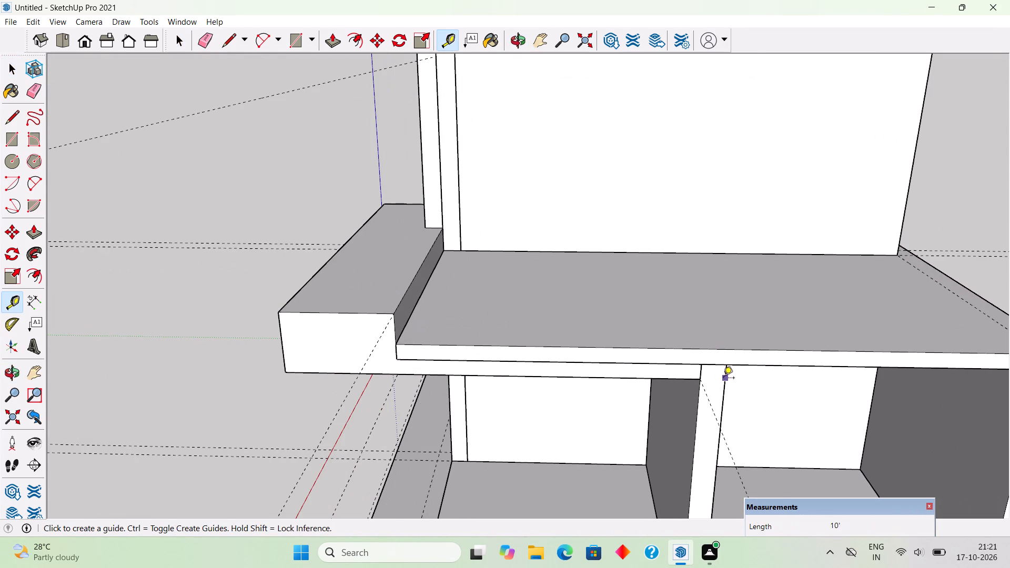
double_click(724, 379)
middle_drag(725, 329, 691, 368)
scroll(700, 375, down, 1)
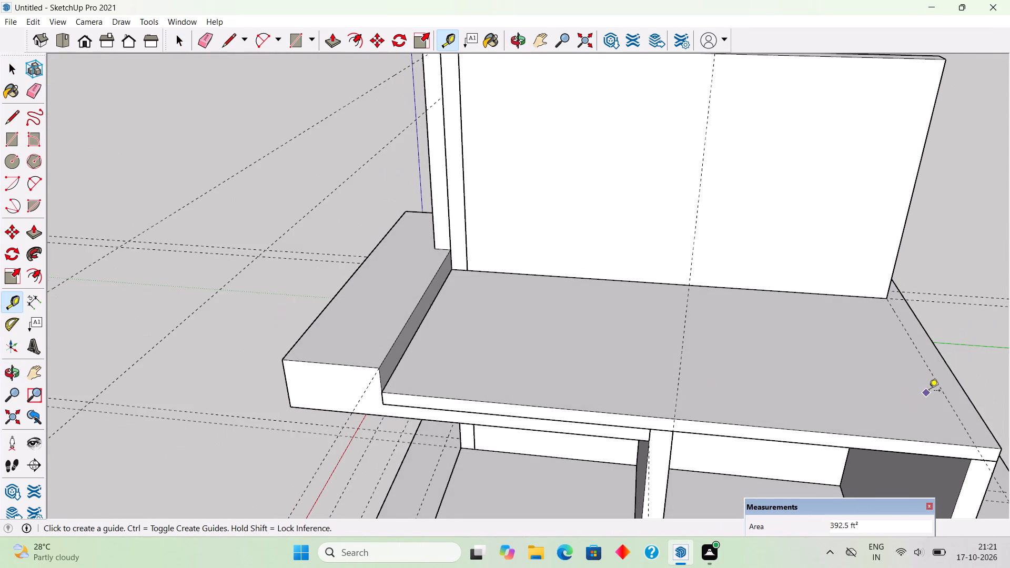
scroll(932, 388, up, 1)
click(963, 383)
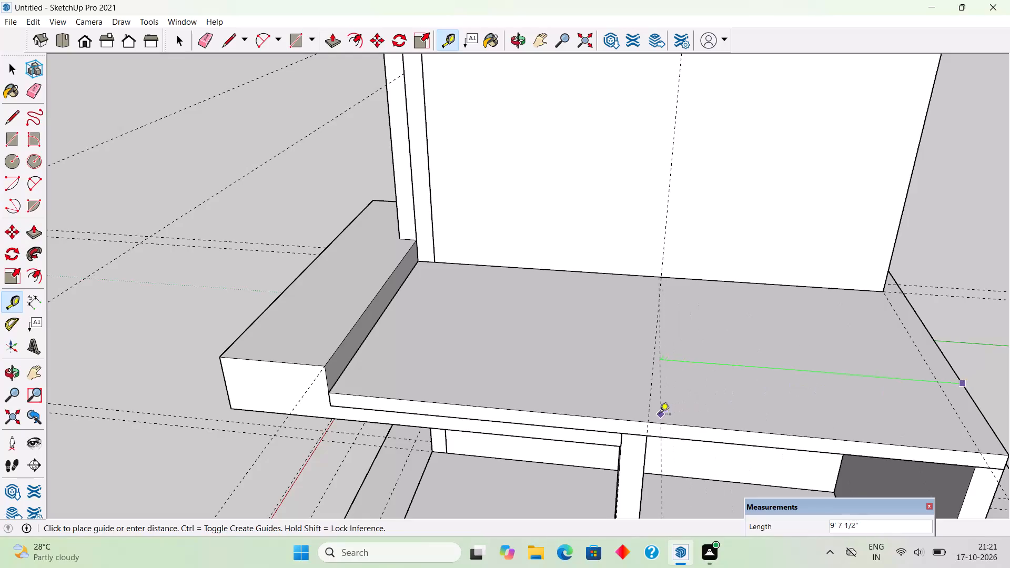
click(646, 423)
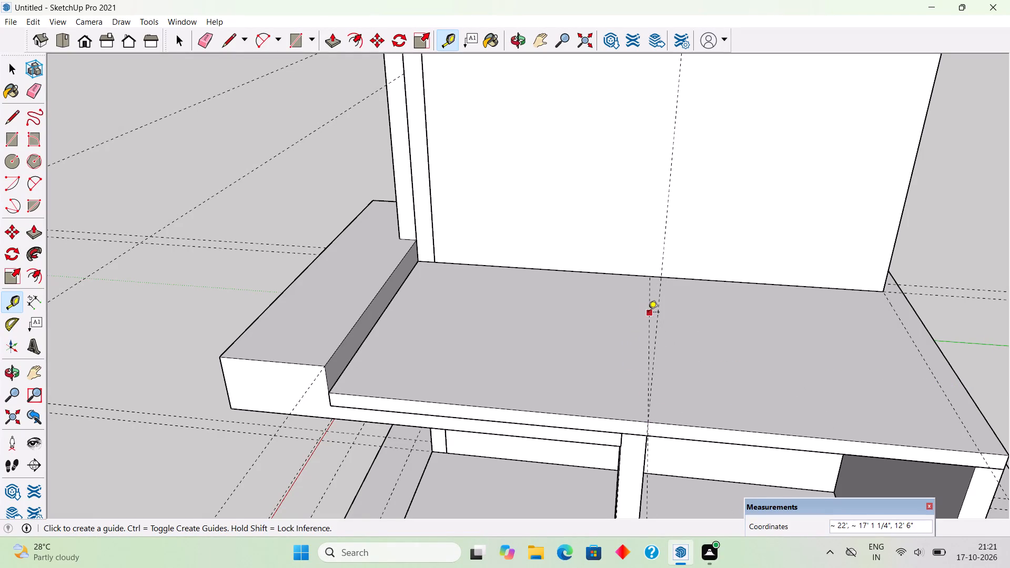
click(648, 313)
text(9")
key(Return)
key(space)
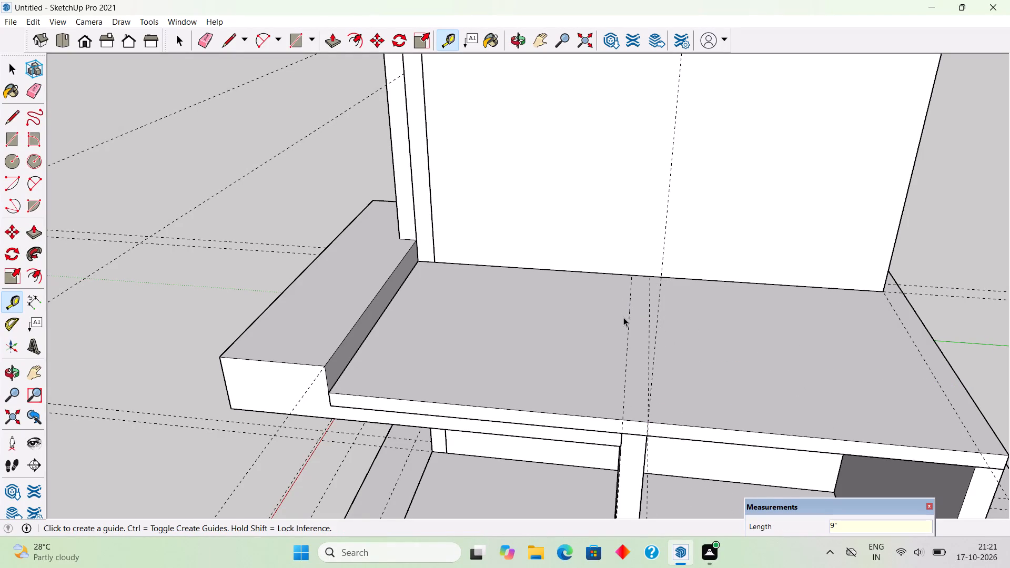
Draw a 10' by 9" rectangle between the two roof-slab guides, from the cross wall to the slab edge, and pull it up 10'.
text(r)
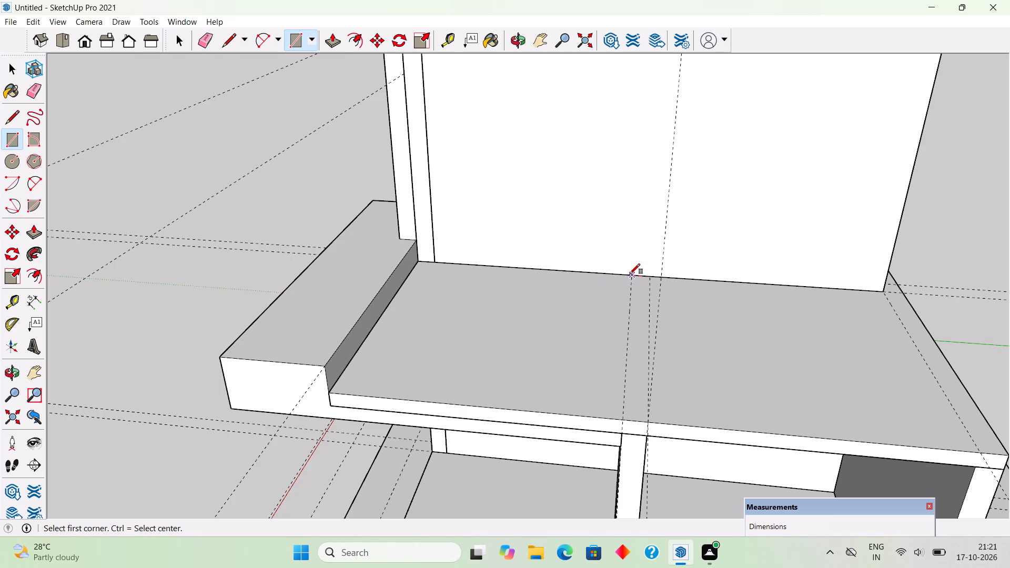
click(630, 274)
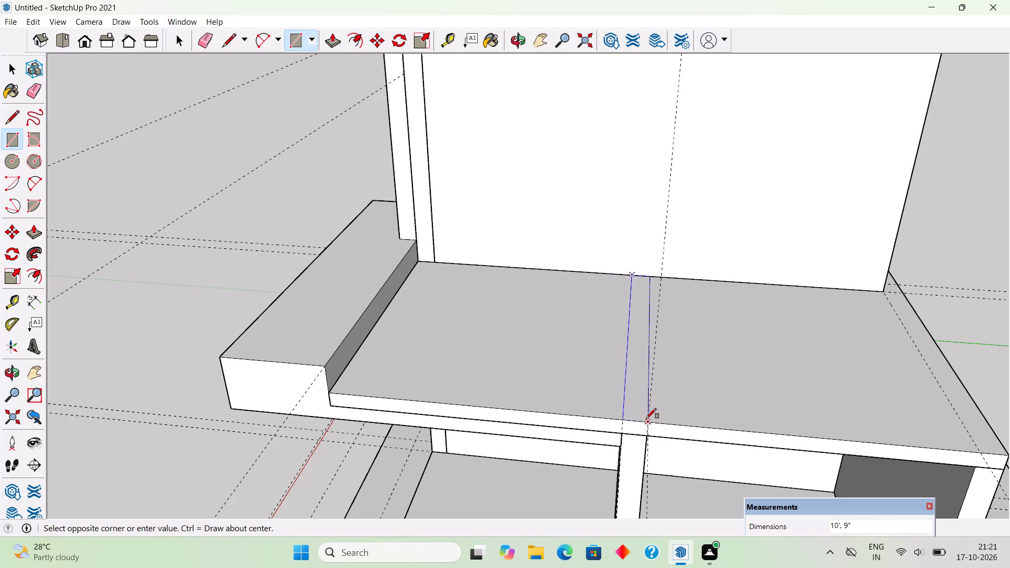
click(646, 419)
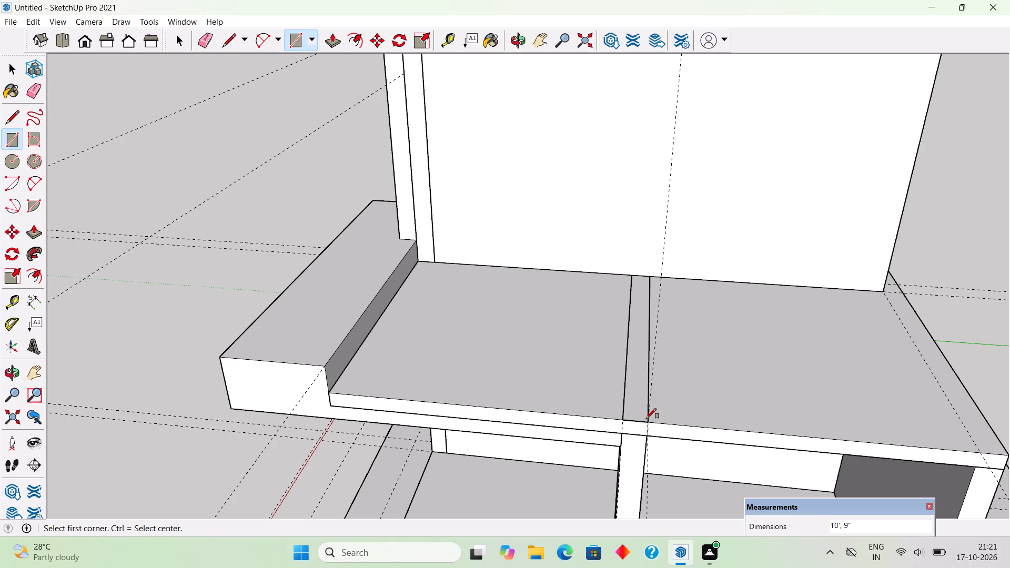
middle_drag(236, 372, 109, 277)
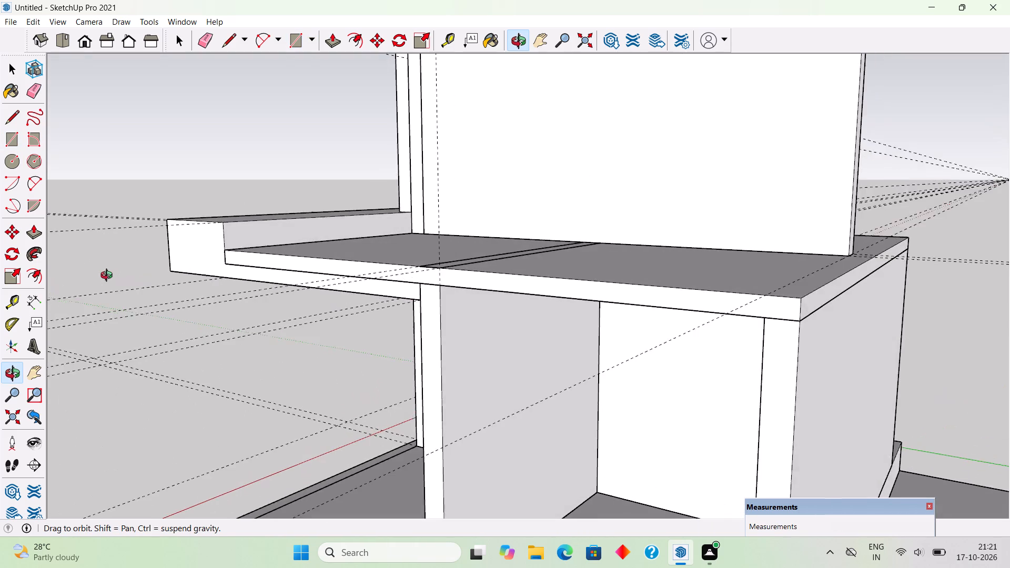
middle_drag(109, 277, 305, 276)
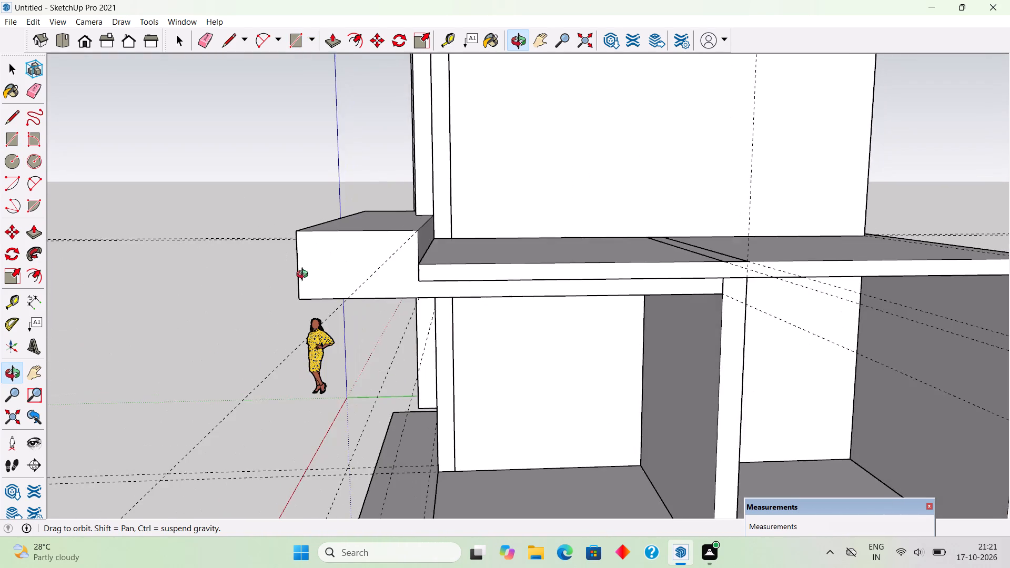
middle_drag(305, 276, 392, 307)
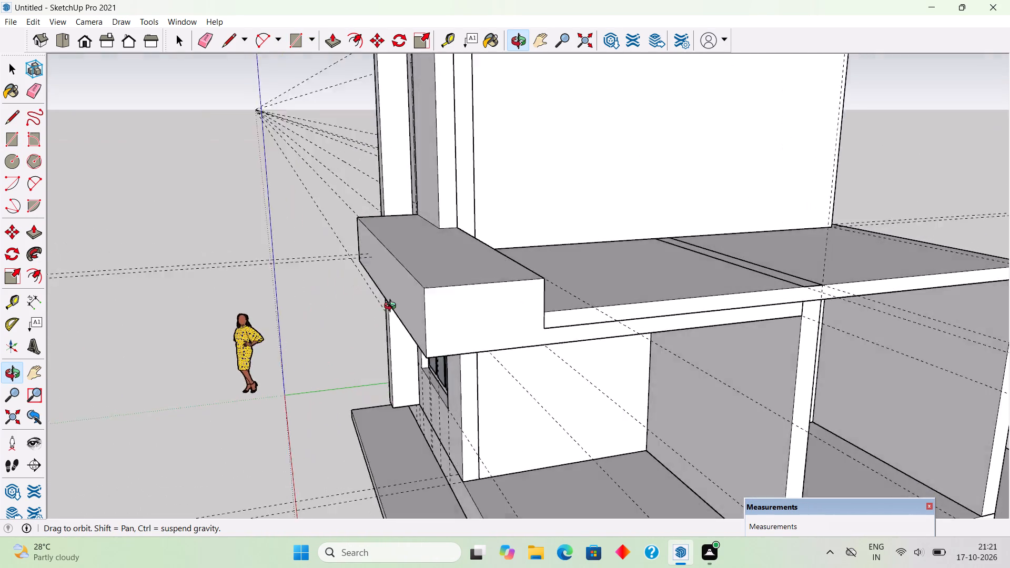
middle_drag(392, 307, 246, 384)
key(p)
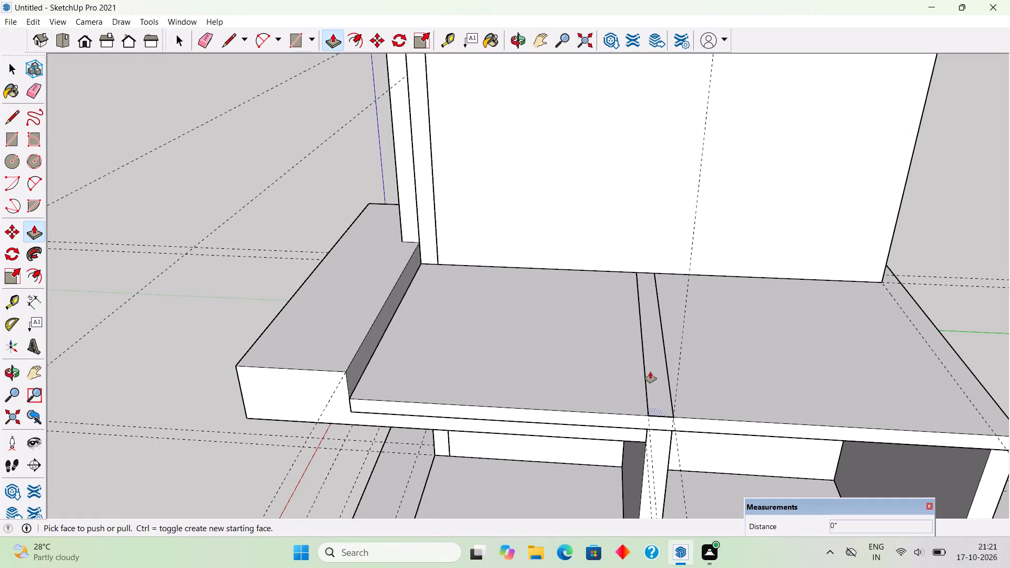
click(650, 372)
scroll(659, 339, down, 5)
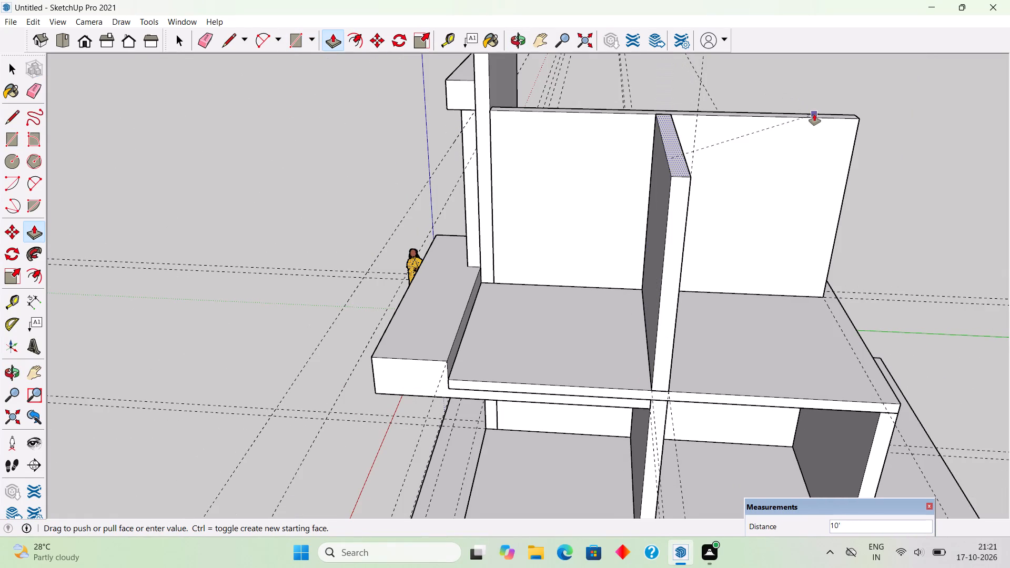
click(814, 114)
Select all of the new upper-floor dividing wall and make it a group.
key(space)
triple_click(670, 288)
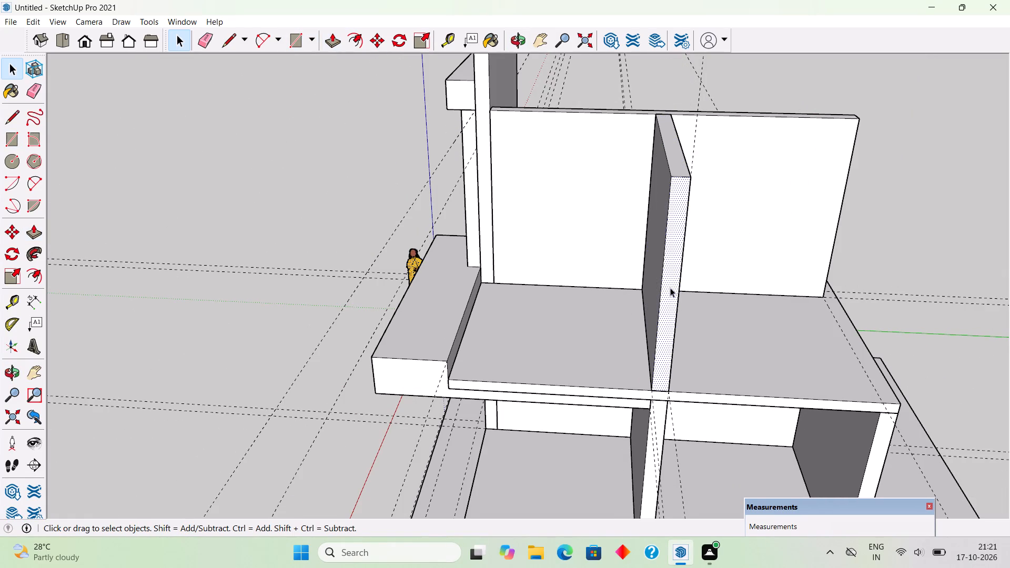
right_click(669, 287)
click(722, 392)
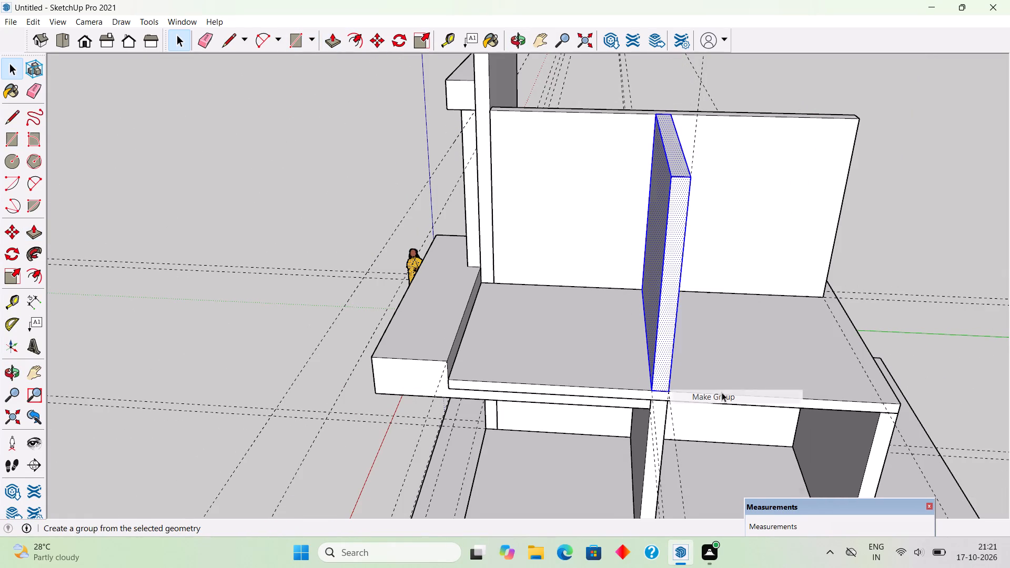
drag(866, 261, 700, 235)
Draw a 20' by 9" rectangle along the roof slab's rear edge and pull it up level with the dividing wall's top.
middle_drag(791, 250, 597, 224)
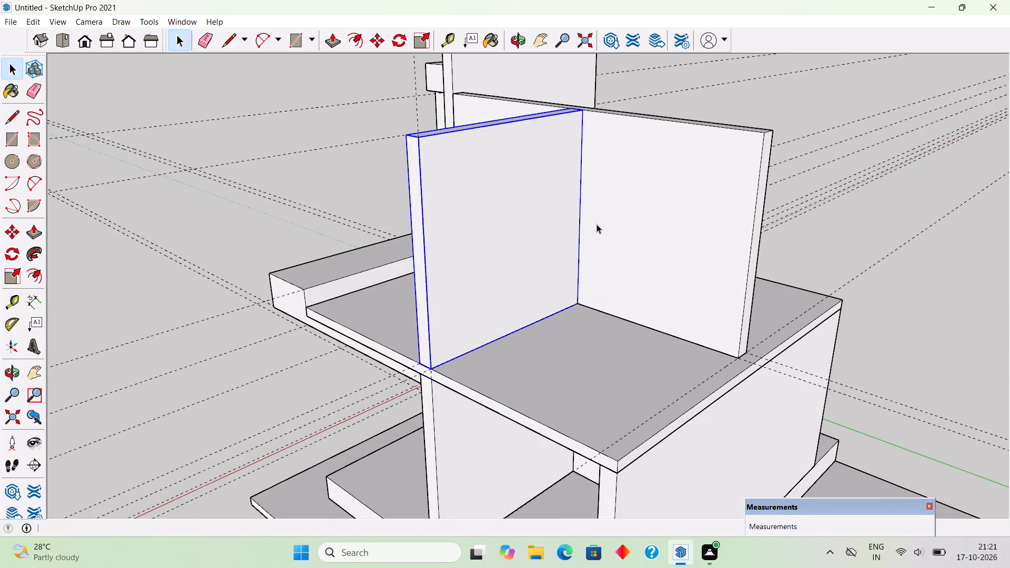
key(r)
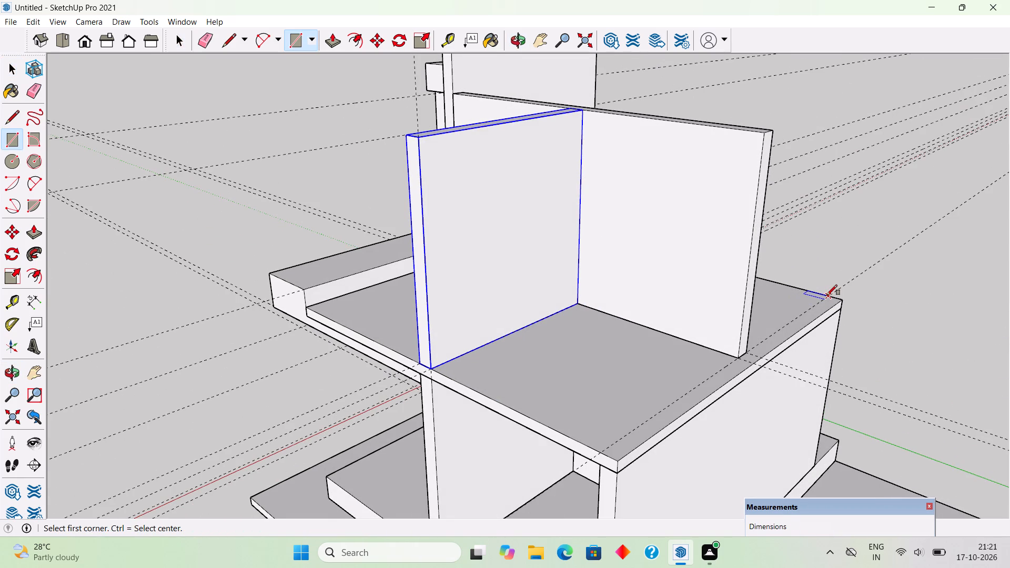
click(827, 295)
click(618, 457)
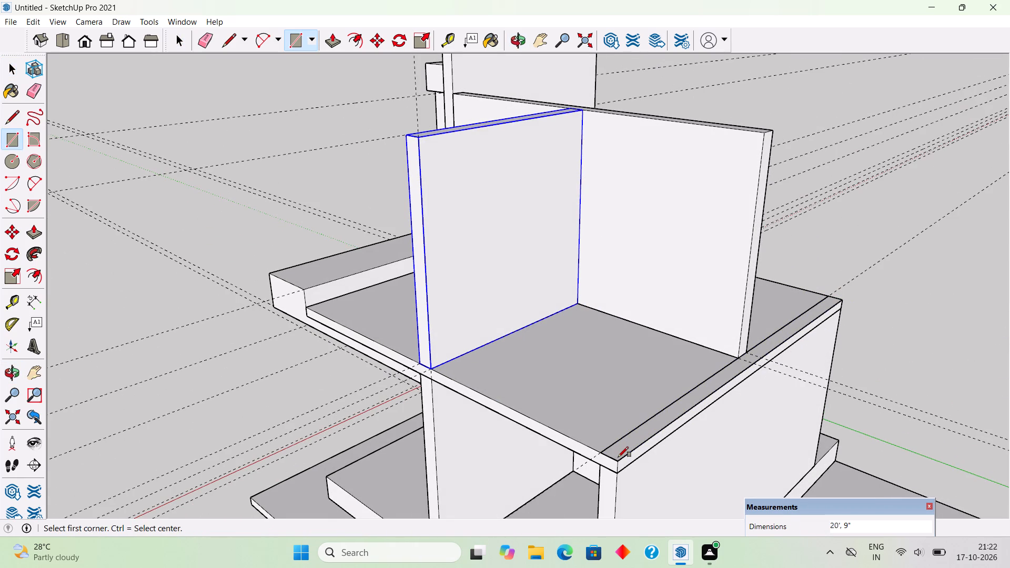
key(p)
click(643, 434)
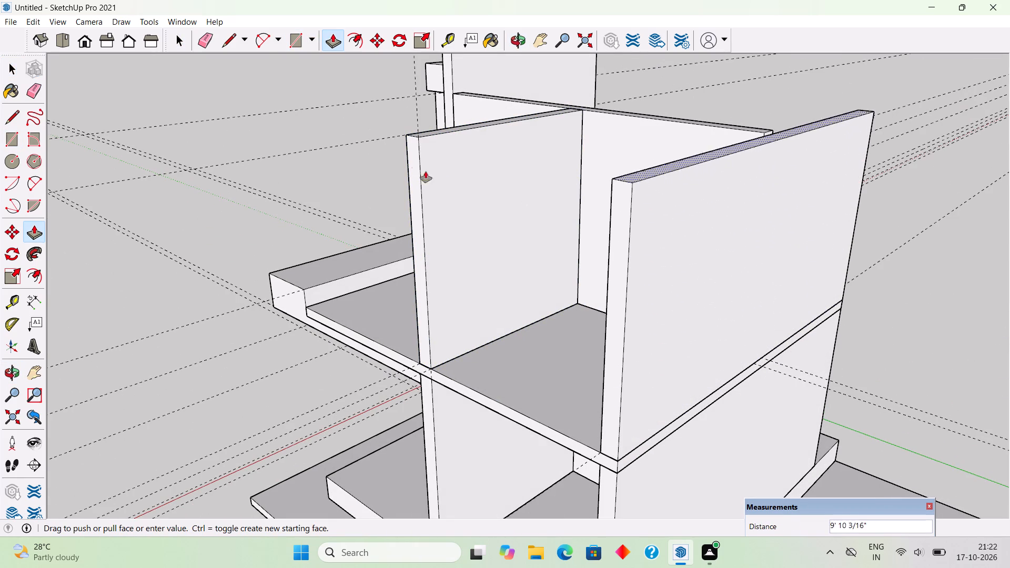
click(417, 136)
Select all of the new upper-floor rear wall and make it a group.
key(space)
double_click(623, 257)
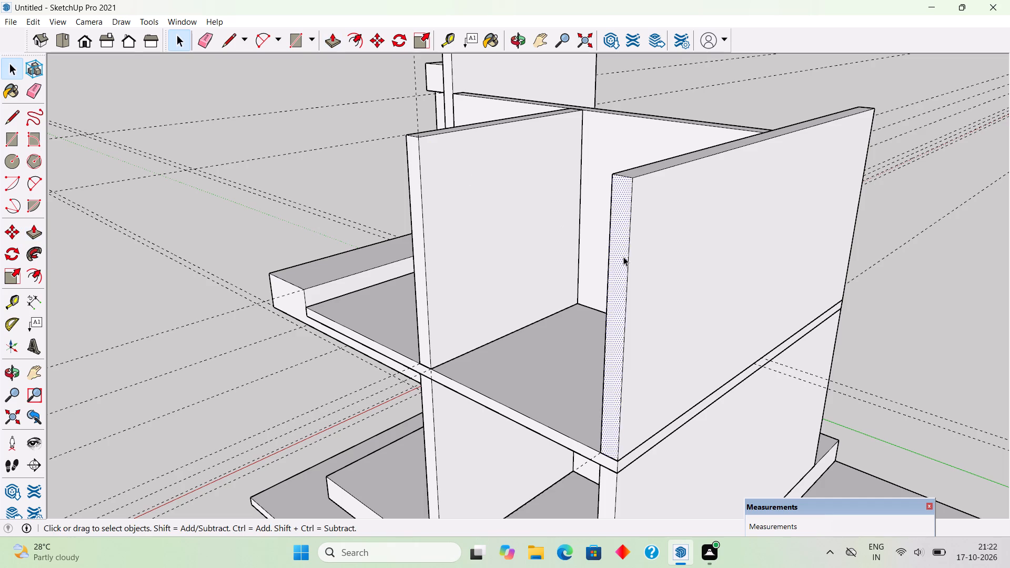
click(623, 257)
right_click(623, 257)
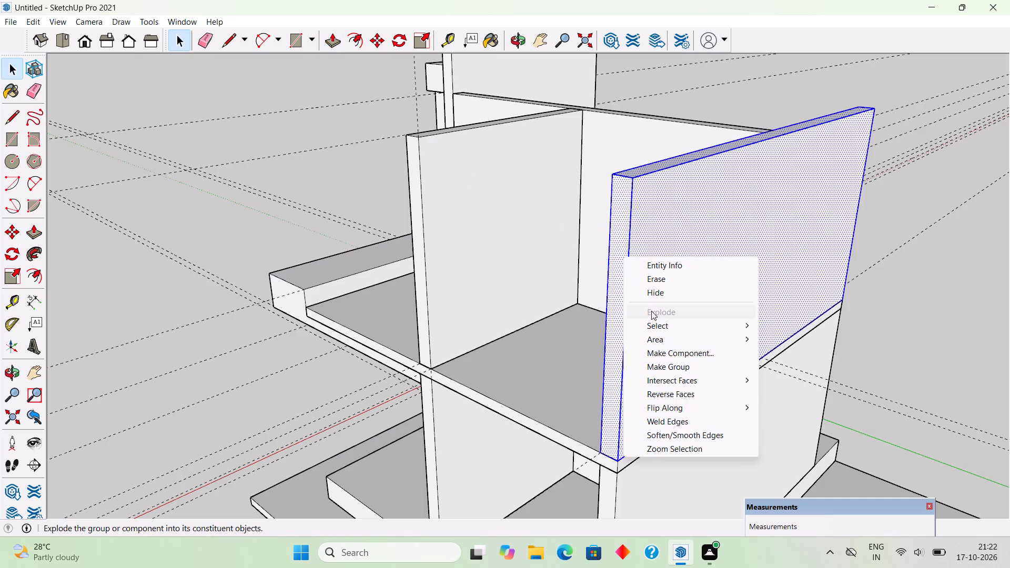
click(668, 368)
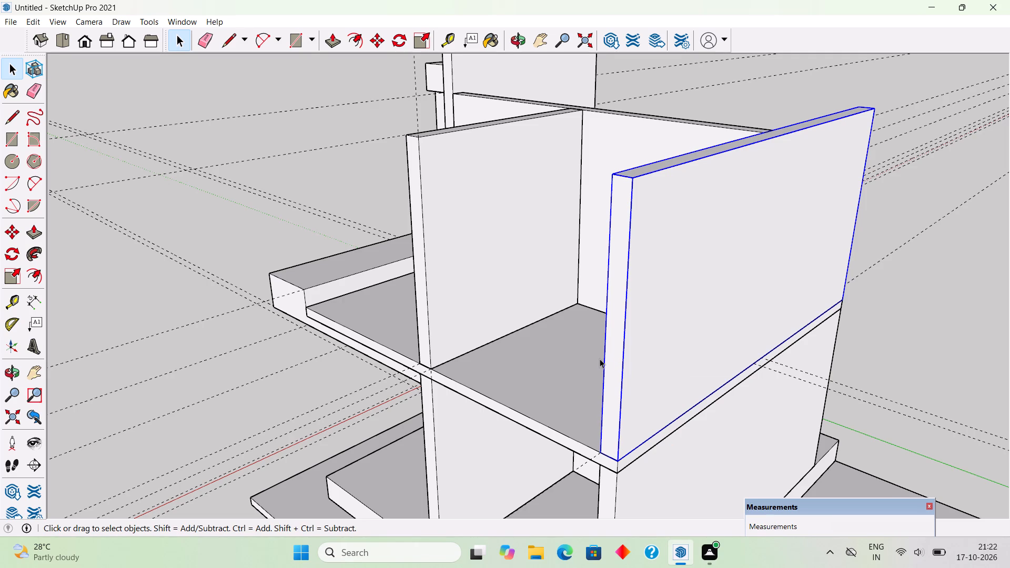
Clear the selection and examine the building's front elevation, canopy and plinth from several angles.
middle_drag(599, 374, 655, 438)
middle_drag(655, 438, 713, 419)
scroll(713, 419, down, 5)
middle_drag(606, 408, 826, 366)
middle_drag(565, 368, 861, 378)
click(847, 370)
middle_drag(595, 414, 657, 328)
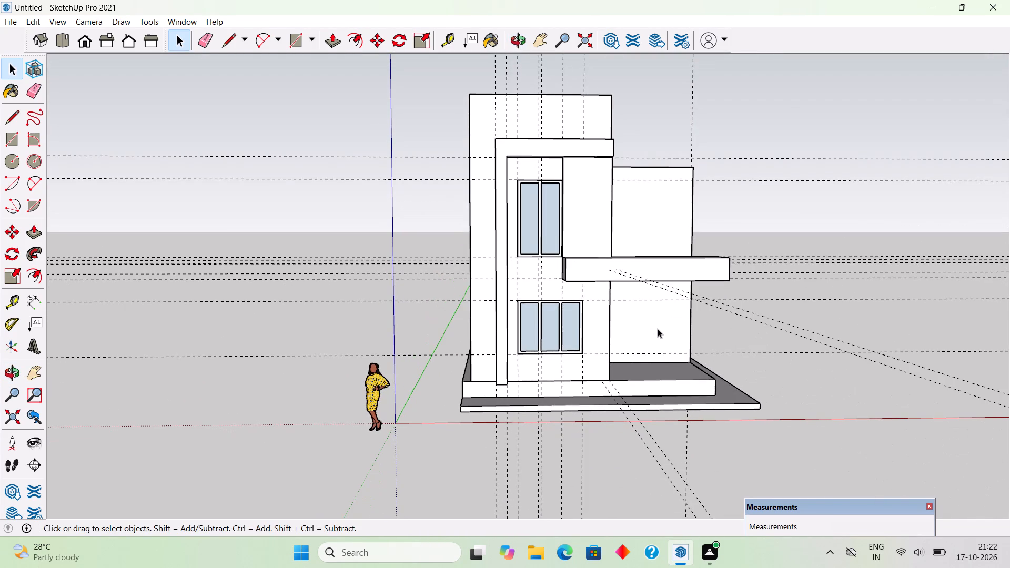
scroll(670, 386, up, 3)
scroll(664, 342, up, 1)
middle_drag(641, 319, 614, 301)
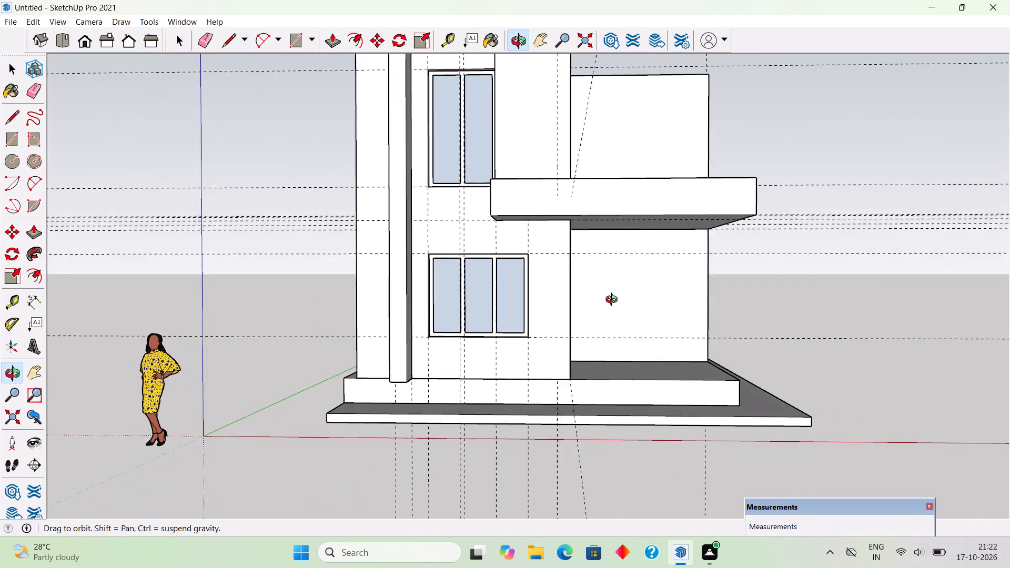
middle_drag(614, 301, 577, 315)
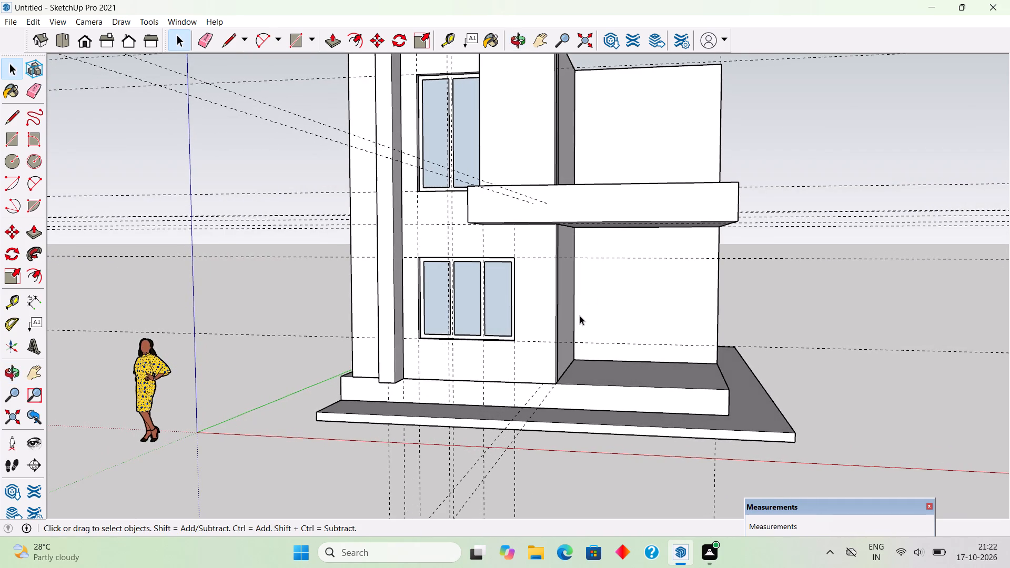
scroll(582, 317, up, 2)
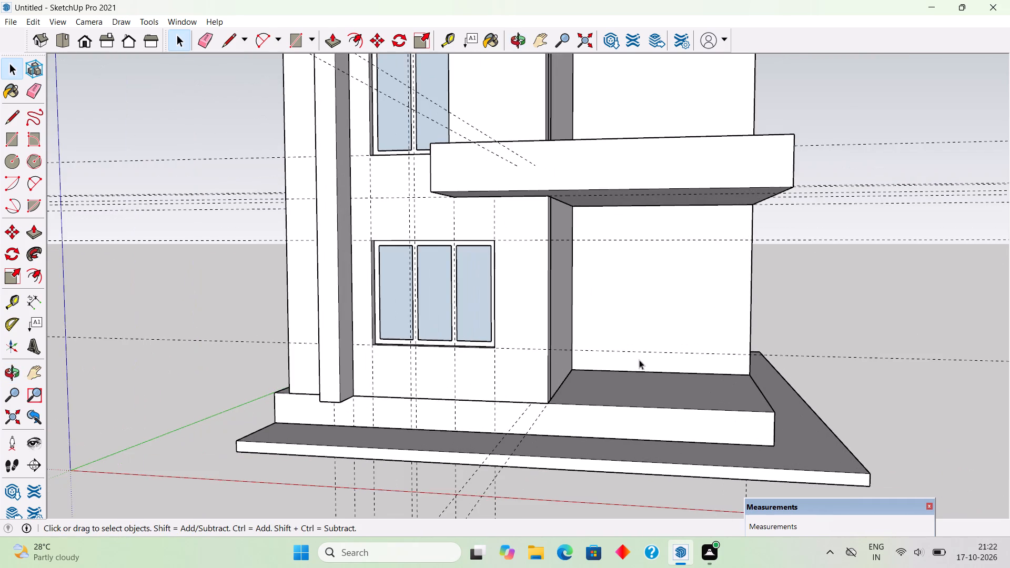
middle_drag(731, 356, 784, 429)
scroll(779, 435, down, 6)
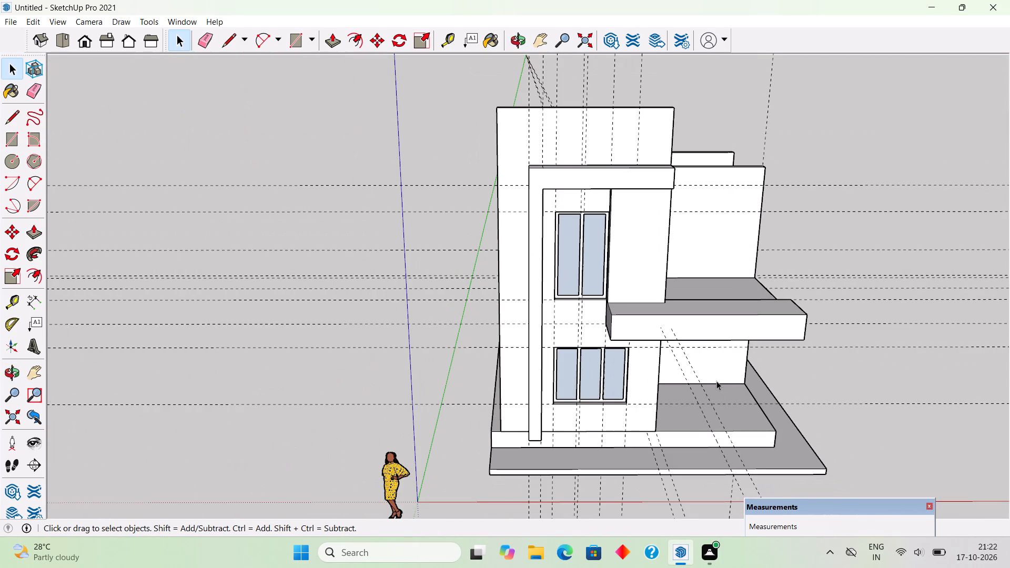
Open the base slab under the plinth for editing and extend its side face outward on the canopy side by about 3'.
middle_drag(801, 348, 725, 321)
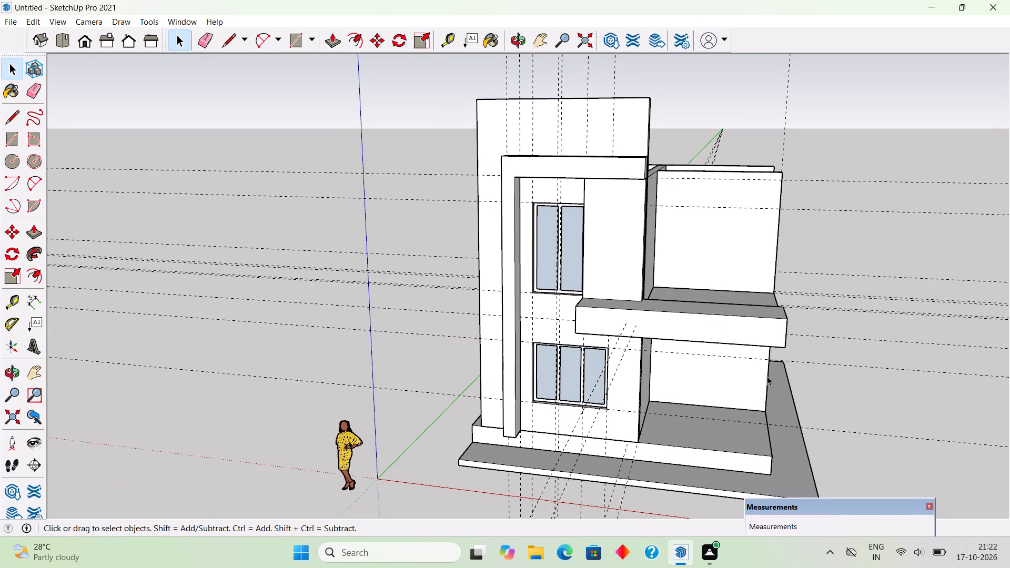
middle_drag(744, 333, 622, 237)
scroll(821, 466, up, 2)
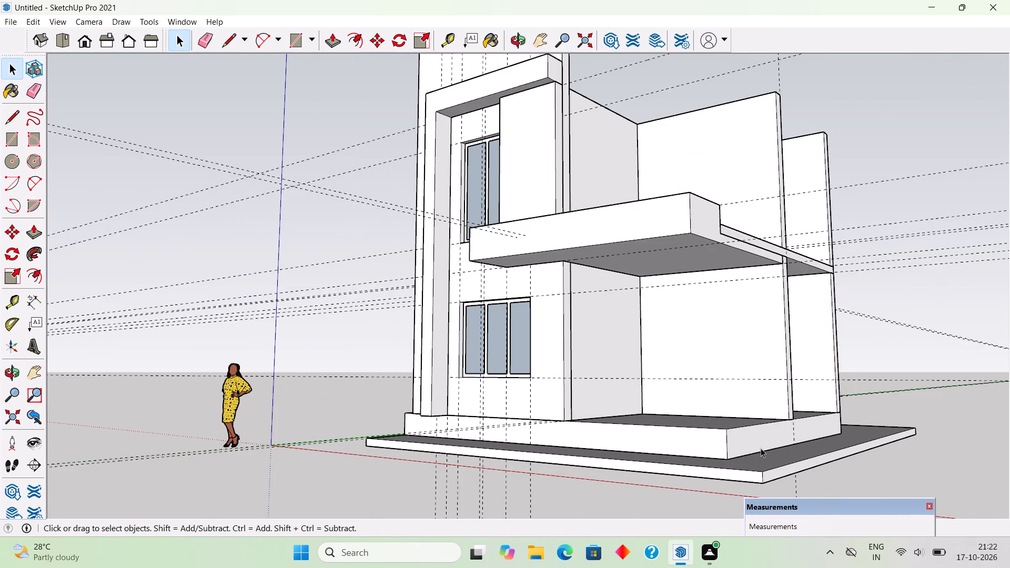
triple_click(775, 471)
key(p)
click(775, 471)
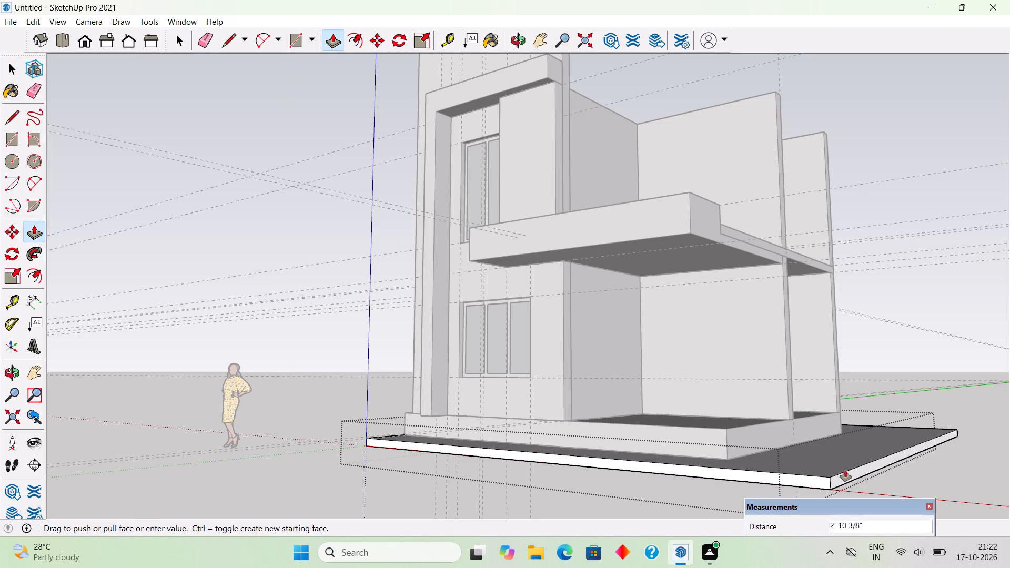
click(851, 470)
Open the plinth for editing and extend its canopy-side face outward by about 3' 5".
key(space)
triple_click(789, 439)
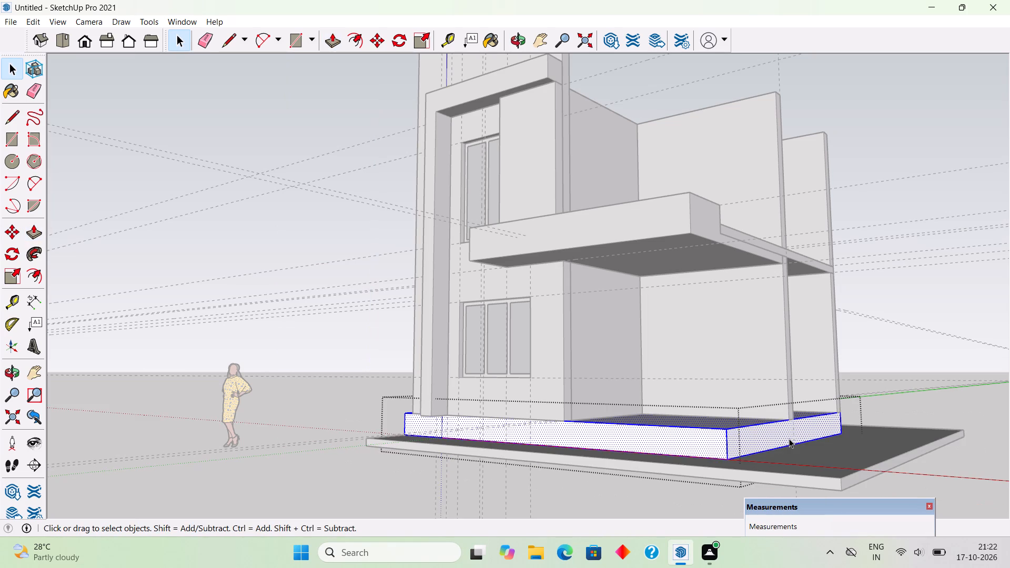
key(p)
click(789, 439)
click(849, 451)
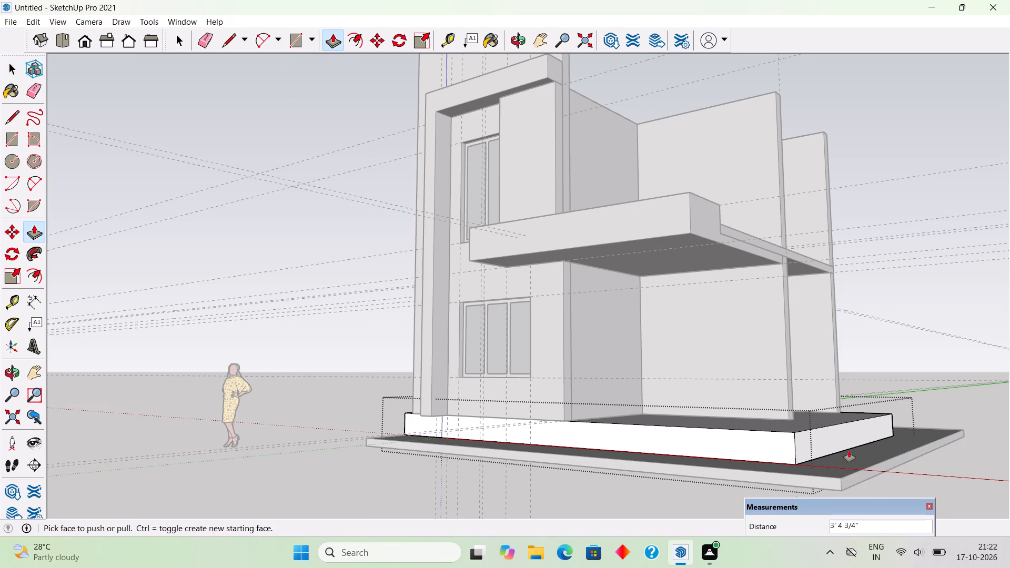
Close the plinth, open the ground-floor wall behind the canopy for editing, and extend its free end face outward by 5'.
key(space)
click(882, 285)
middle_drag(812, 371, 811, 493)
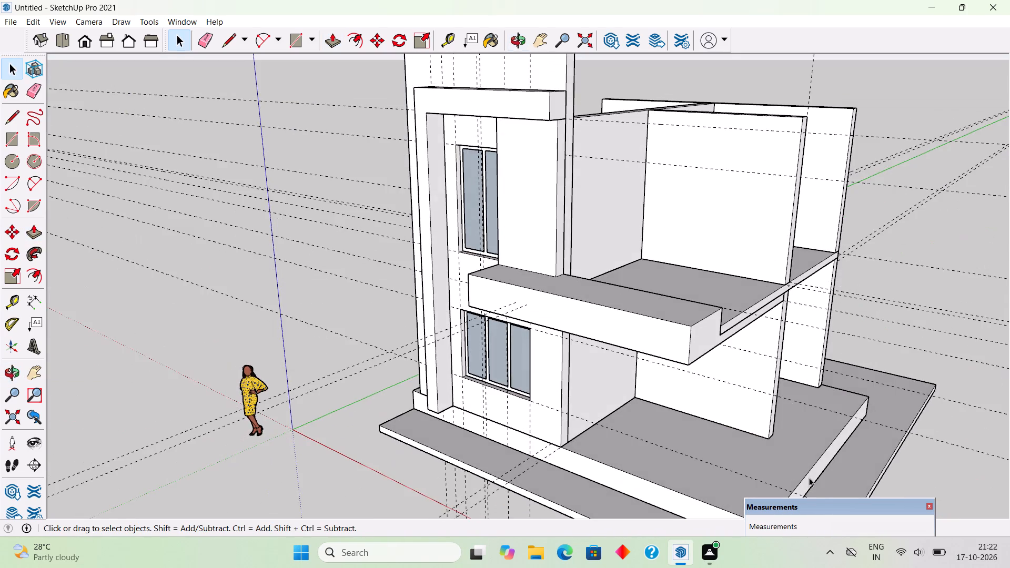
scroll(791, 380, up, 3)
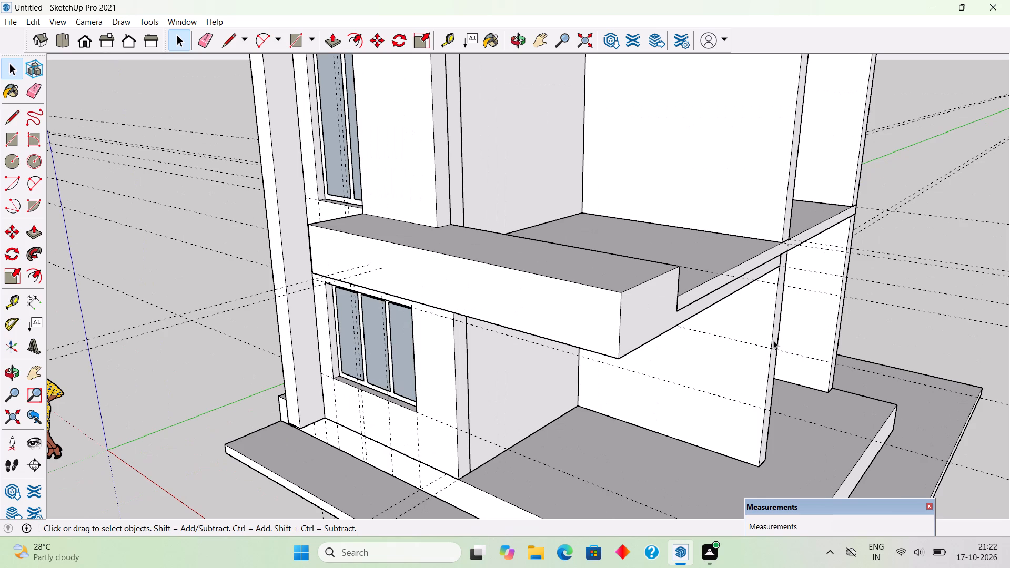
triple_click(773, 340)
key(p)
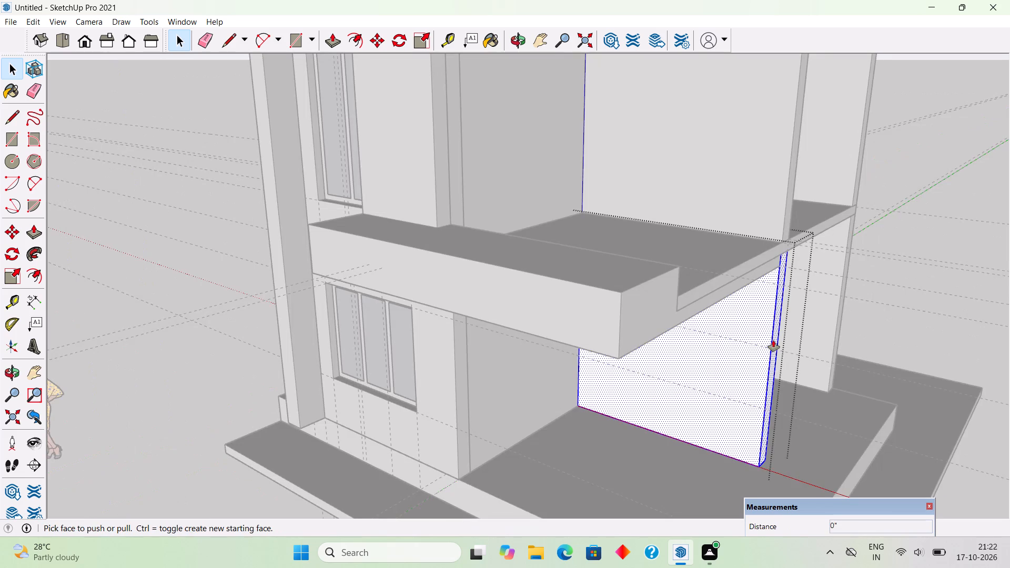
click(773, 340)
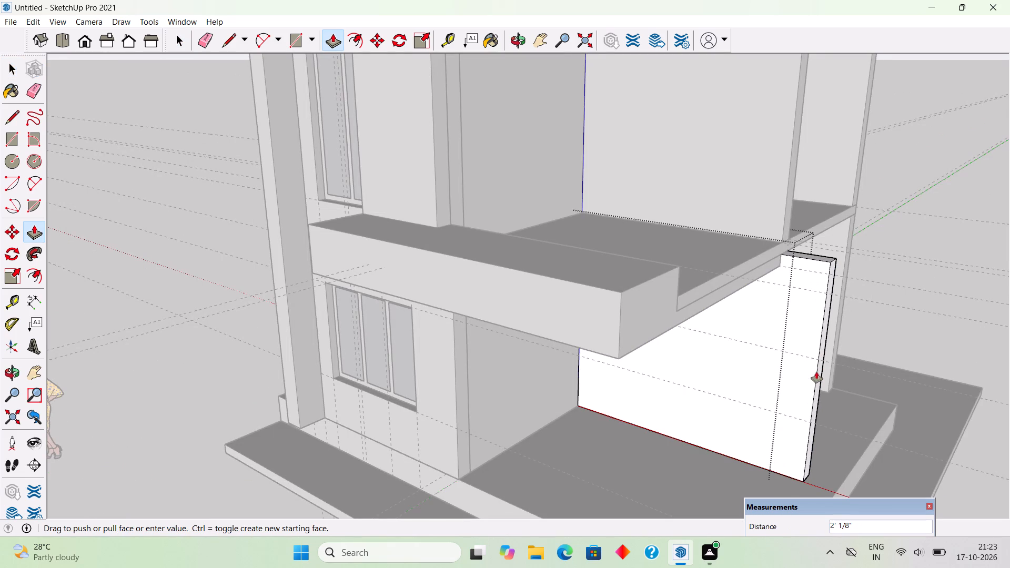
text(5')
key(Return)
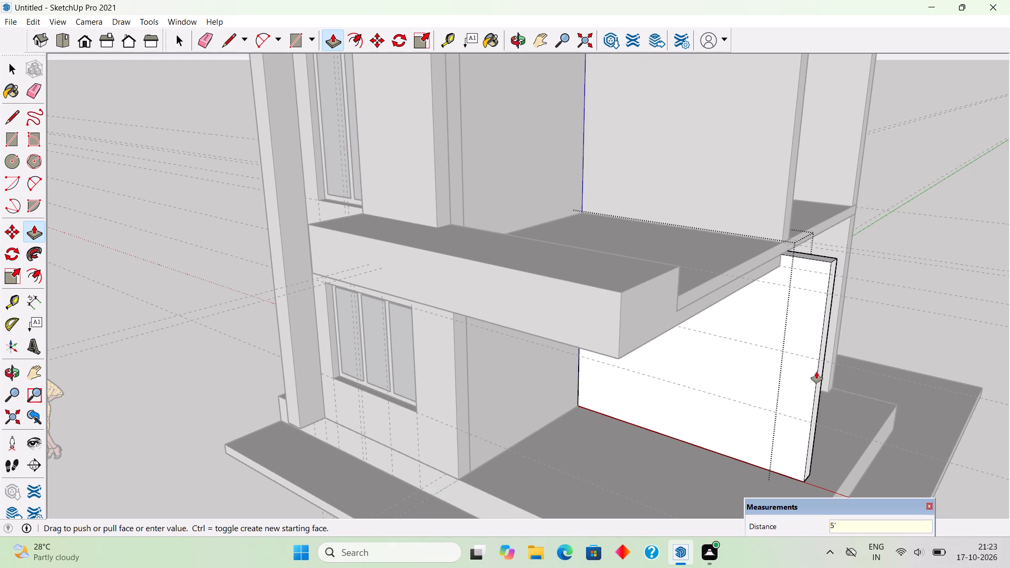
key(space)
scroll(816, 372, down, 10)
middle_drag(783, 466, 869, 435)
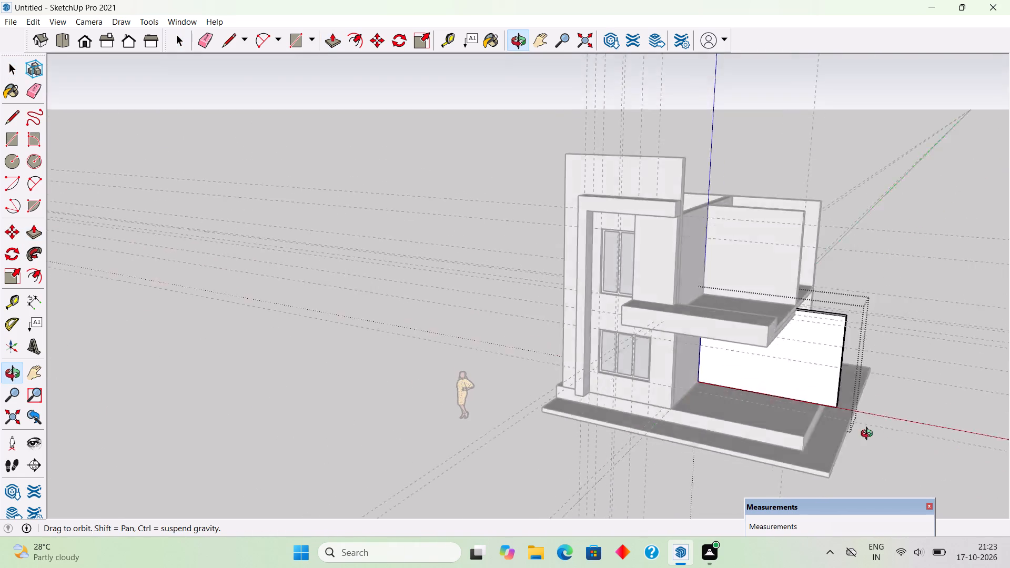
middle_drag(869, 435, 934, 411)
click(910, 356)
Reopen the same ground-floor wall for editing and push its free end face back inward by 2'.
middle_drag(764, 416, 773, 356)
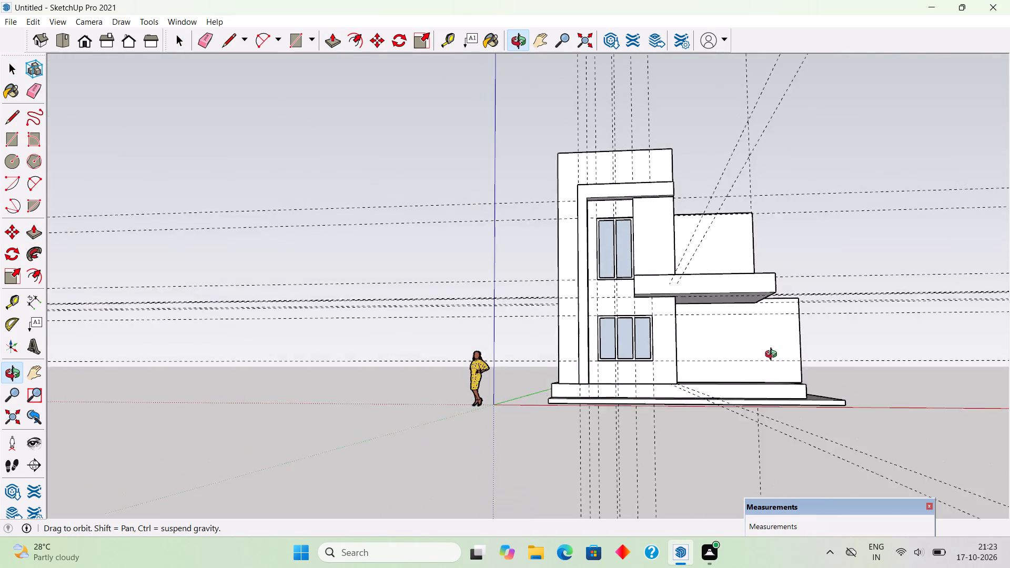
middle_drag(773, 356, 731, 373)
scroll(772, 335, up, 2)
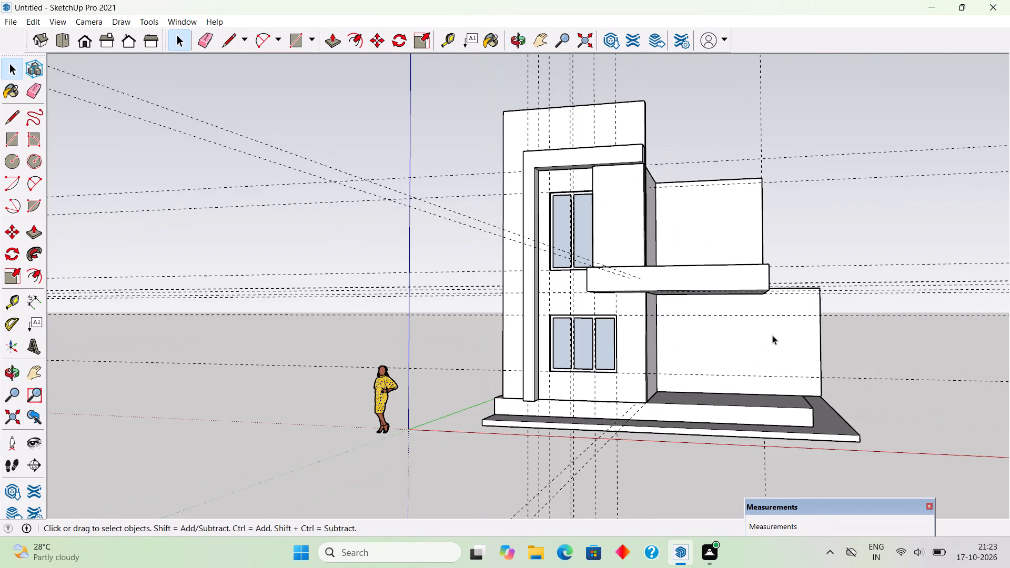
middle_drag(779, 342, 785, 359)
scroll(803, 340, up, 1)
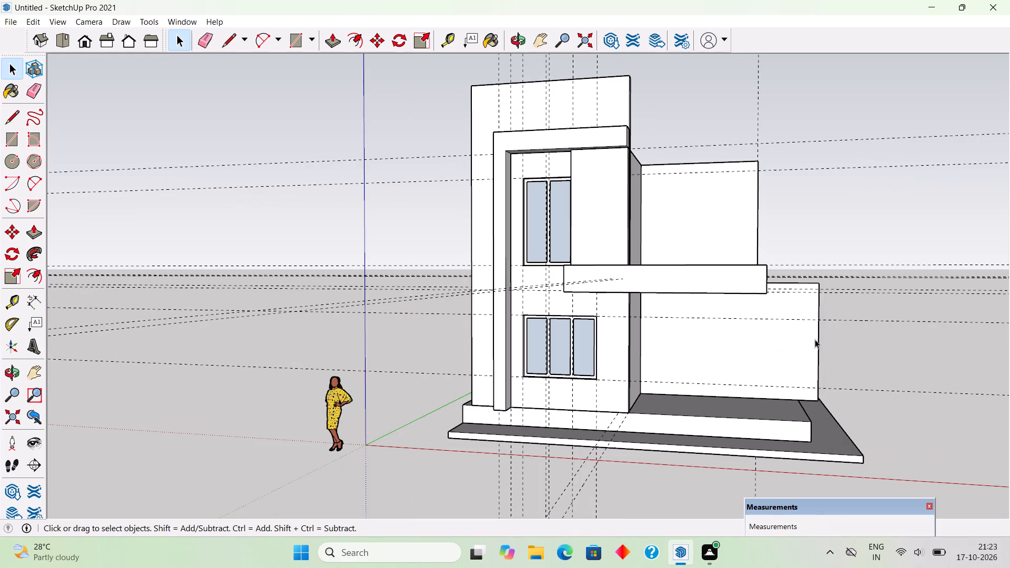
middle_drag(762, 393, 595, 387)
scroll(947, 393, up, 2)
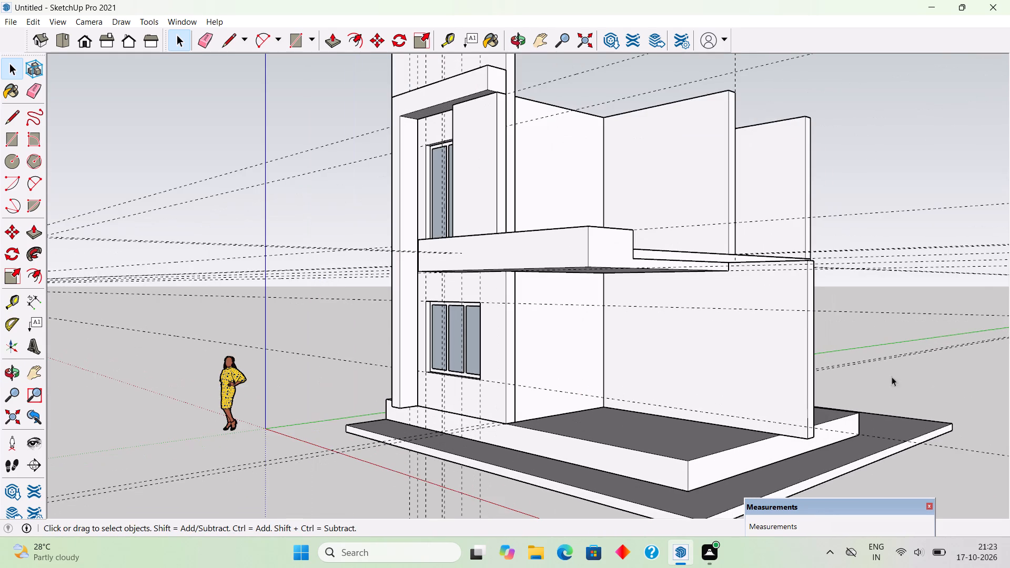
triple_click(813, 382)
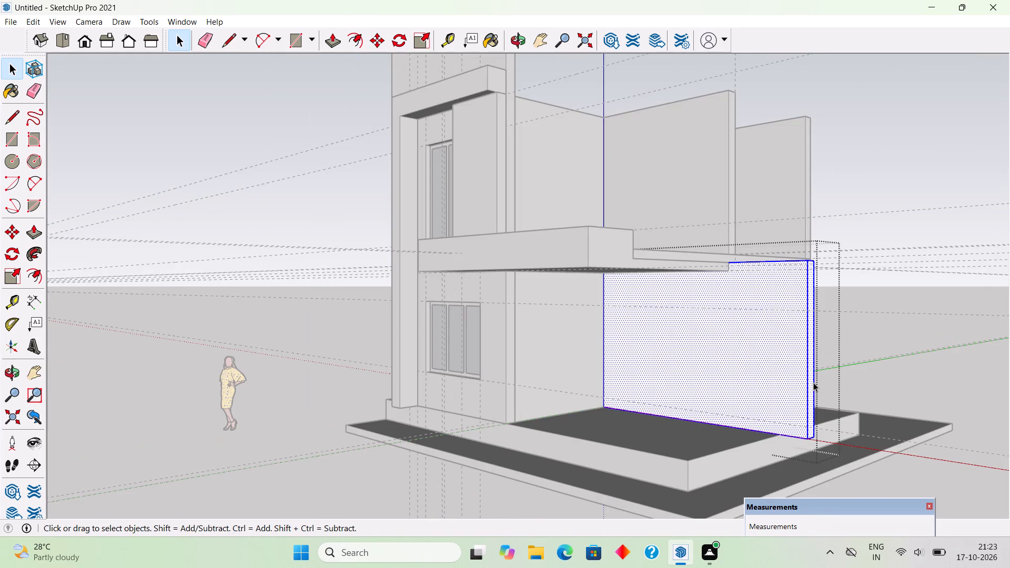
key(p)
click(813, 382)
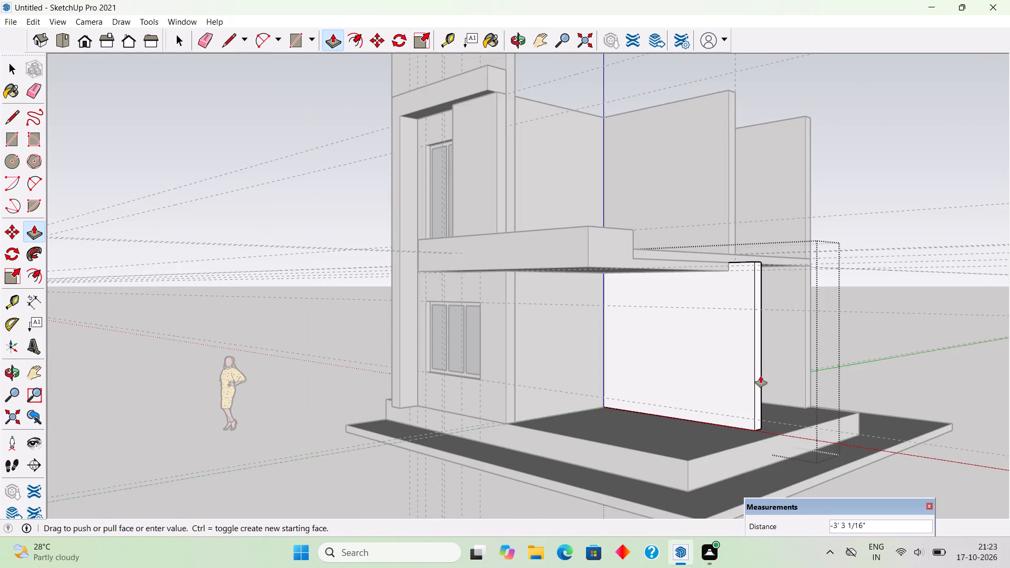
text(2')
key(Return)
key(space)
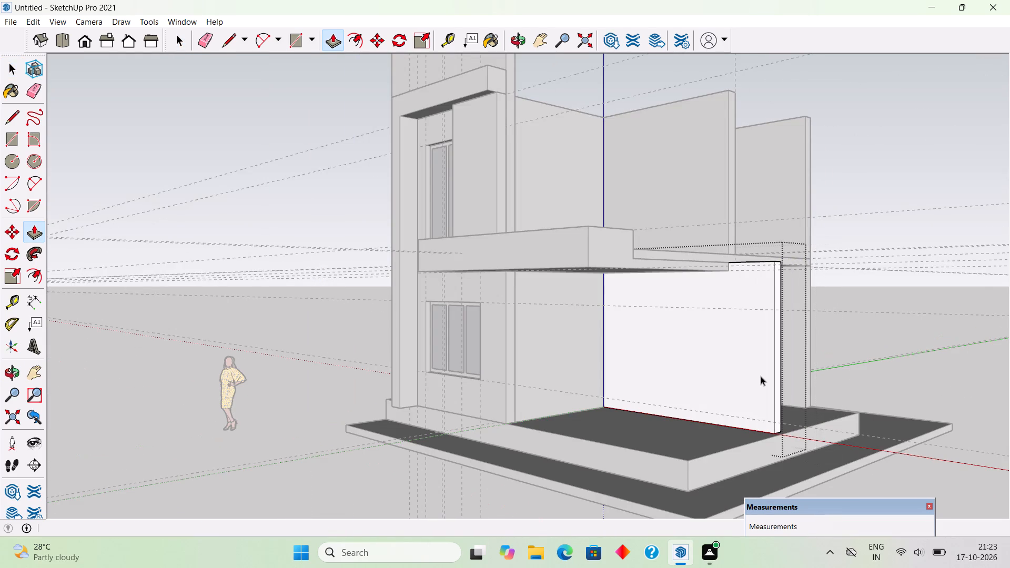
click(900, 375)
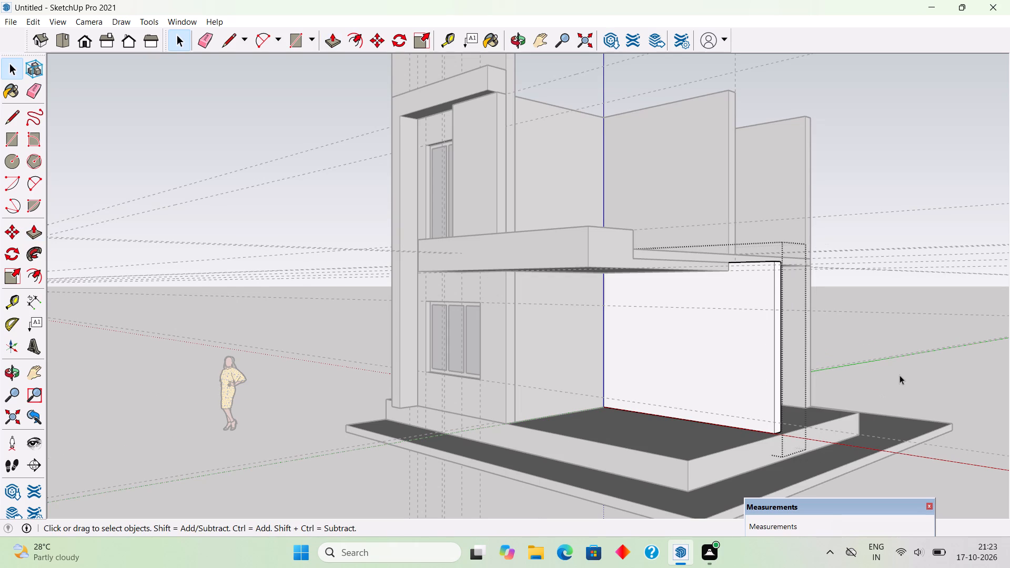
Open the canopy for editing and offset its top face outline inward by 9".
middle_drag(691, 331, 855, 304)
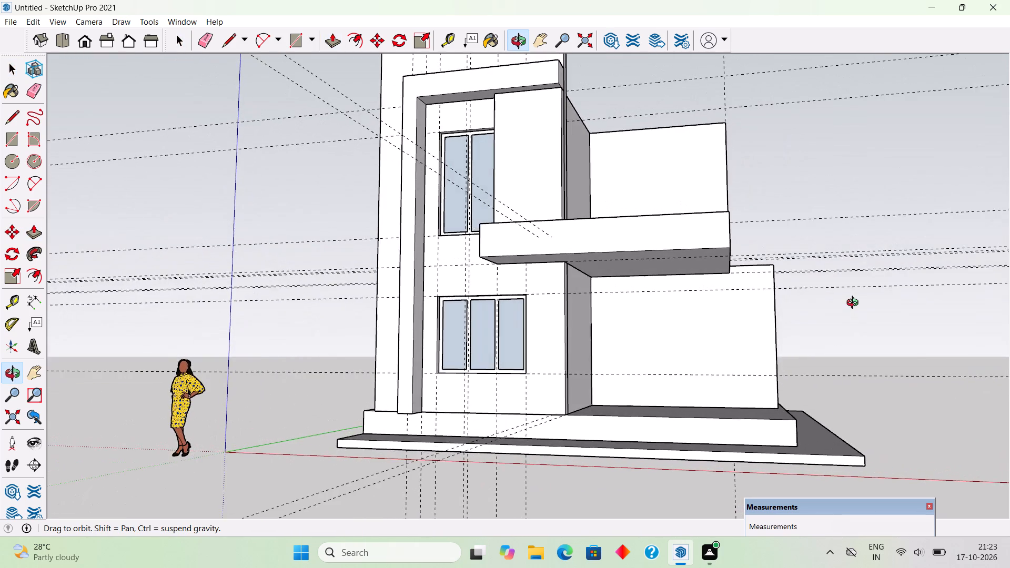
middle_drag(855, 304, 938, 335)
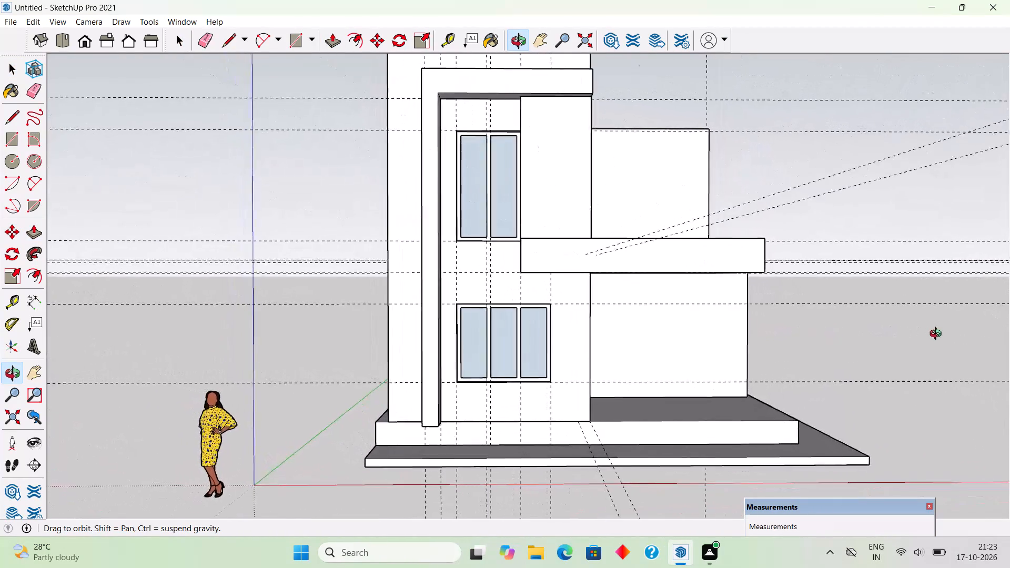
middle_drag(938, 335, 655, 402)
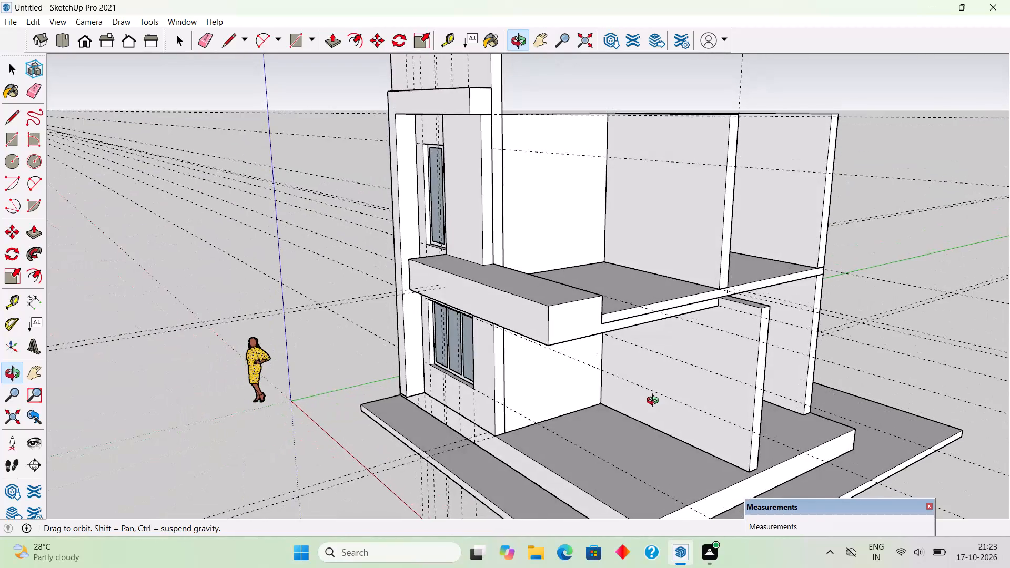
middle_drag(655, 402, 587, 395)
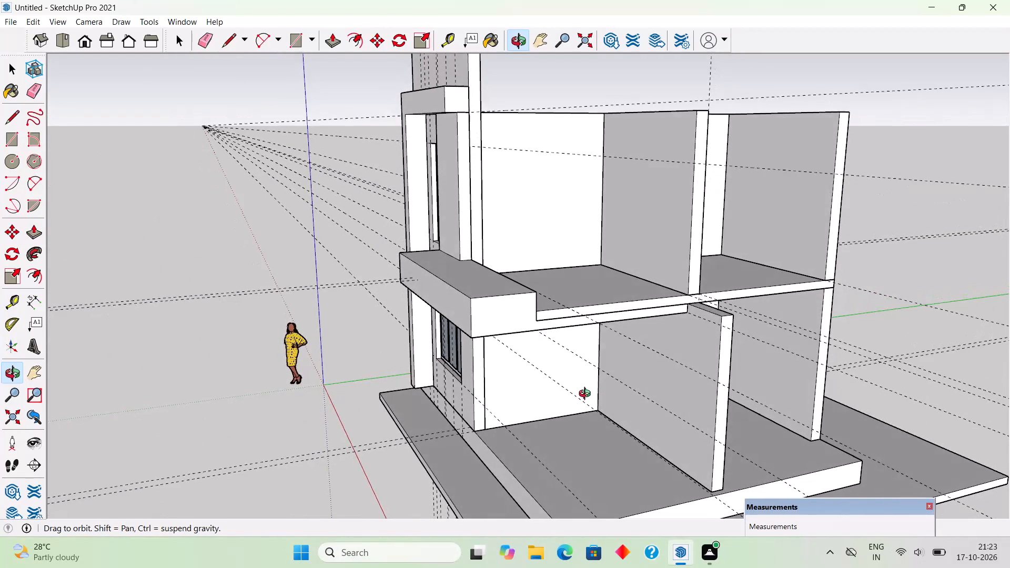
middle_drag(587, 395, 579, 398)
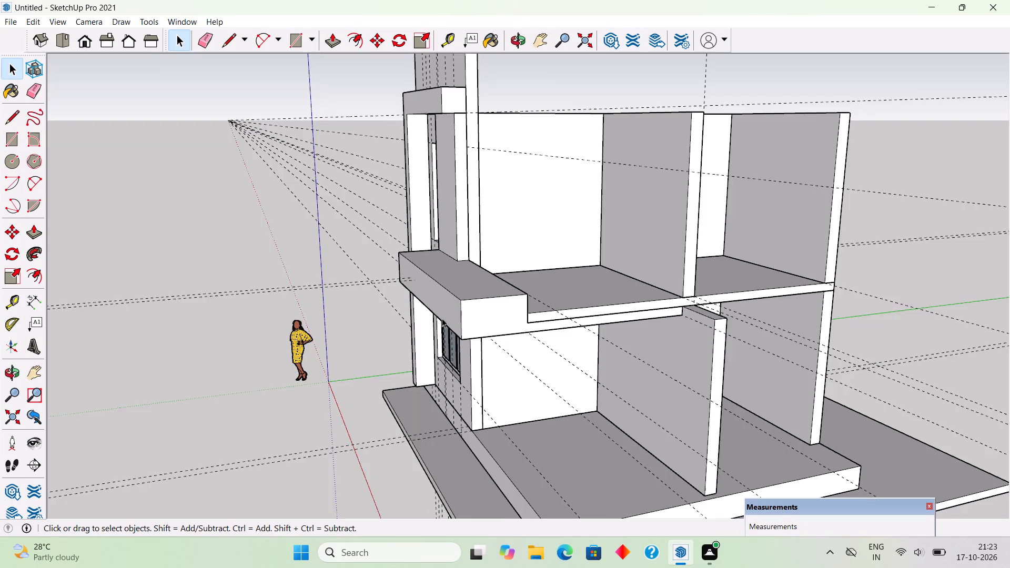
middle_drag(436, 319, 472, 411)
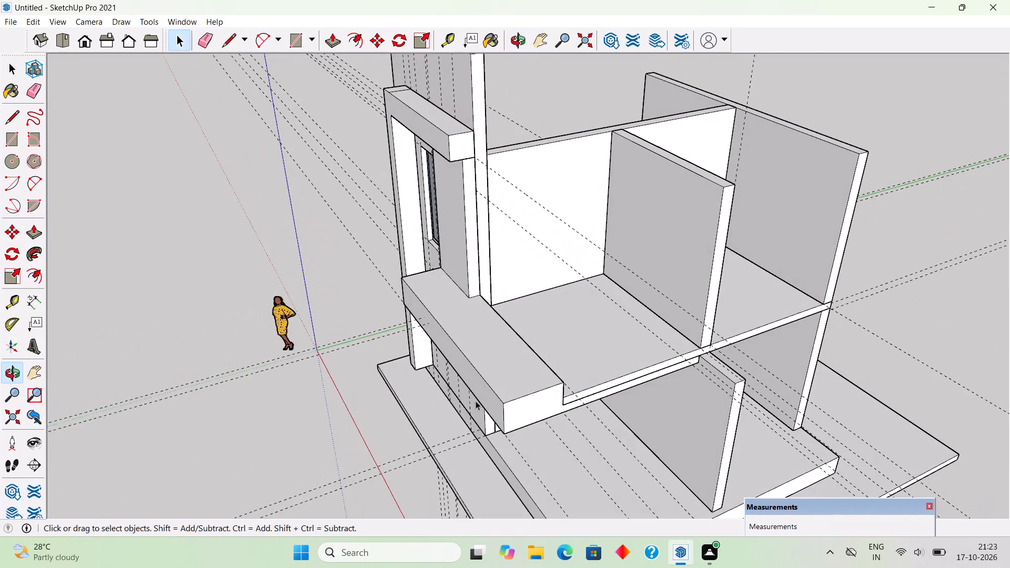
scroll(471, 361, up, 4)
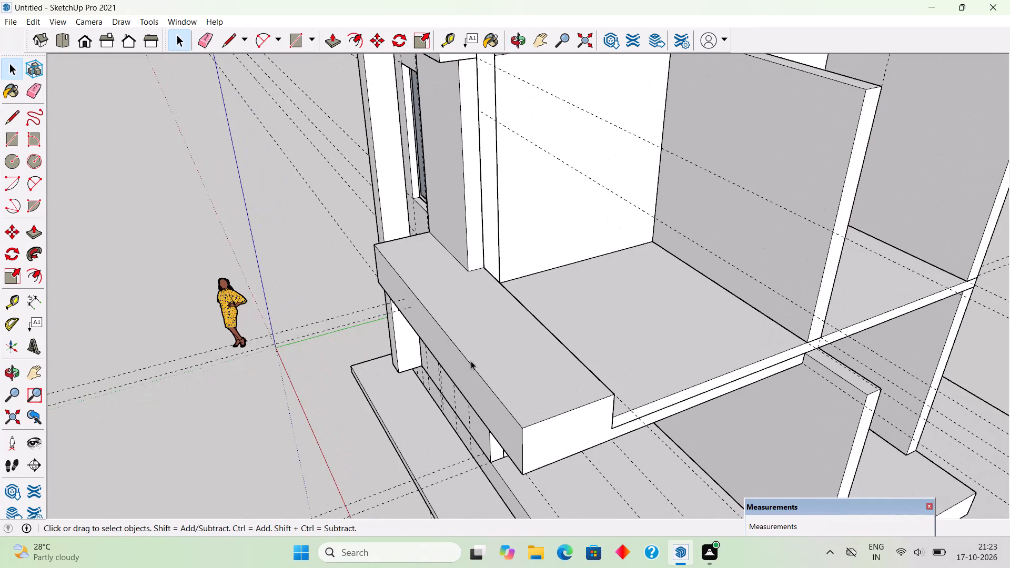
triple_click(471, 361)
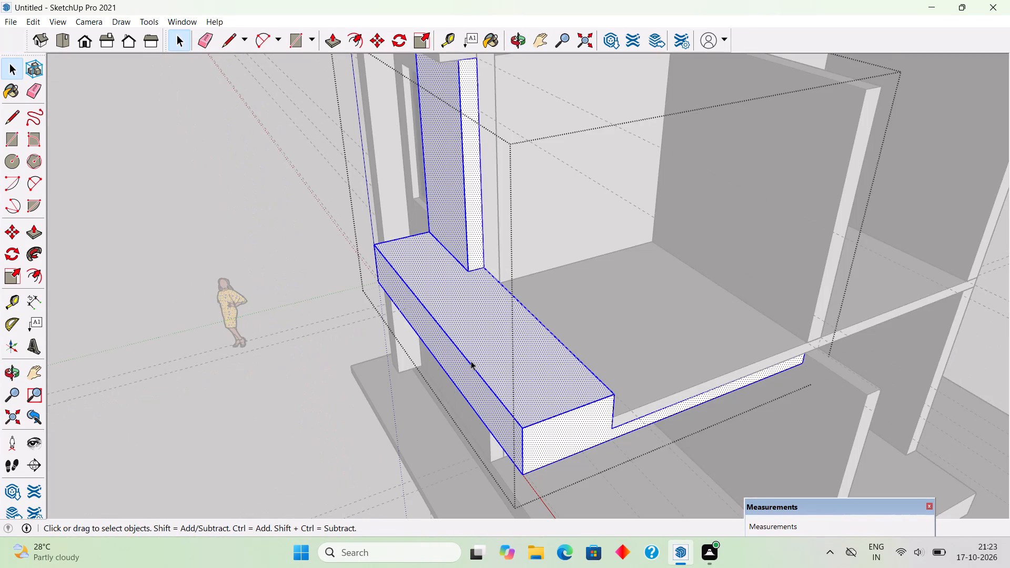
key(f)
click(474, 357)
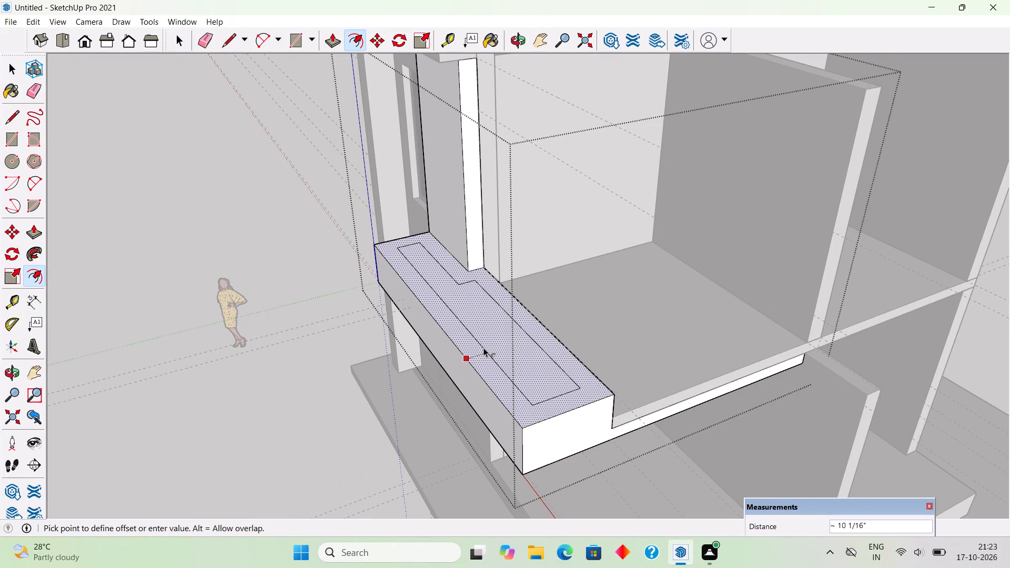
text(9")
key(Return)
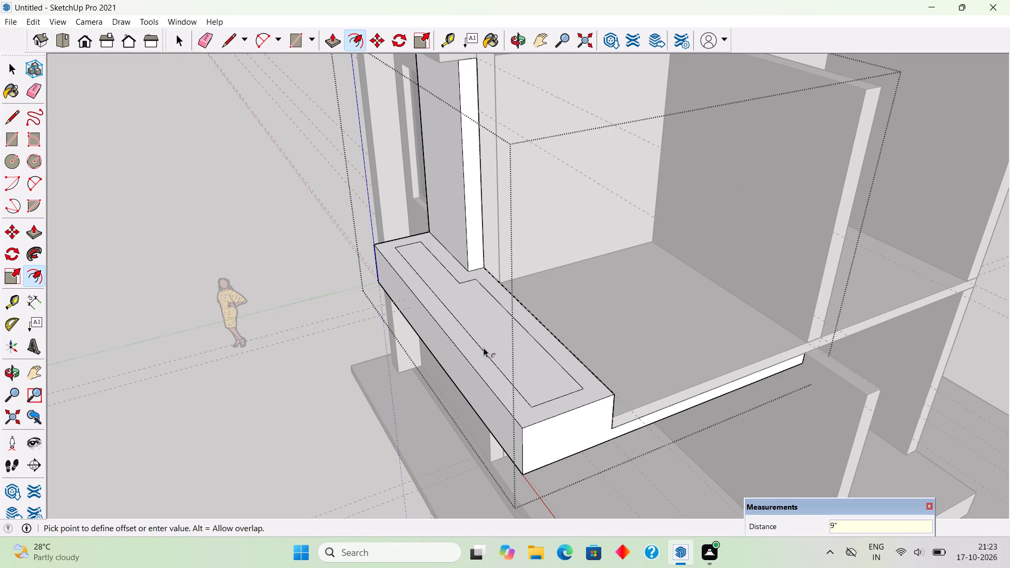
drag(483, 348, 509, 360)
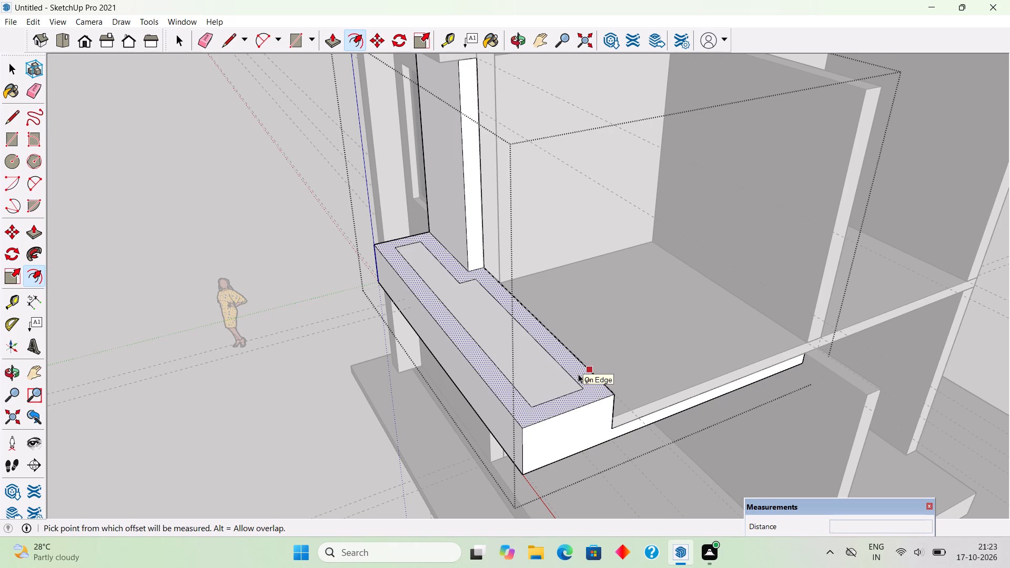
Draw two 9" lines extending the inset outline's short ends to the canopy's building-side edge.
key(space)
key(l)
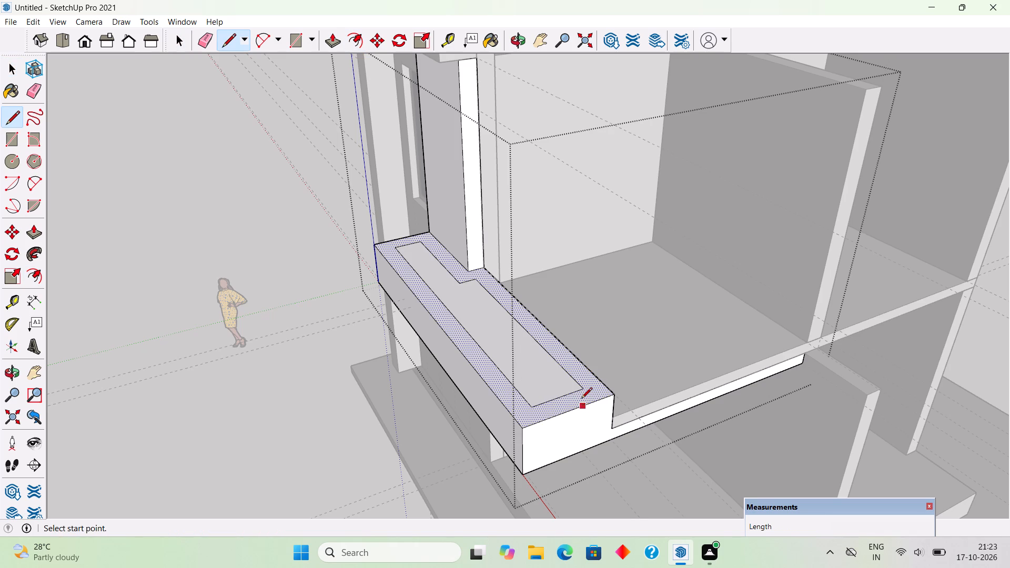
click(581, 390)
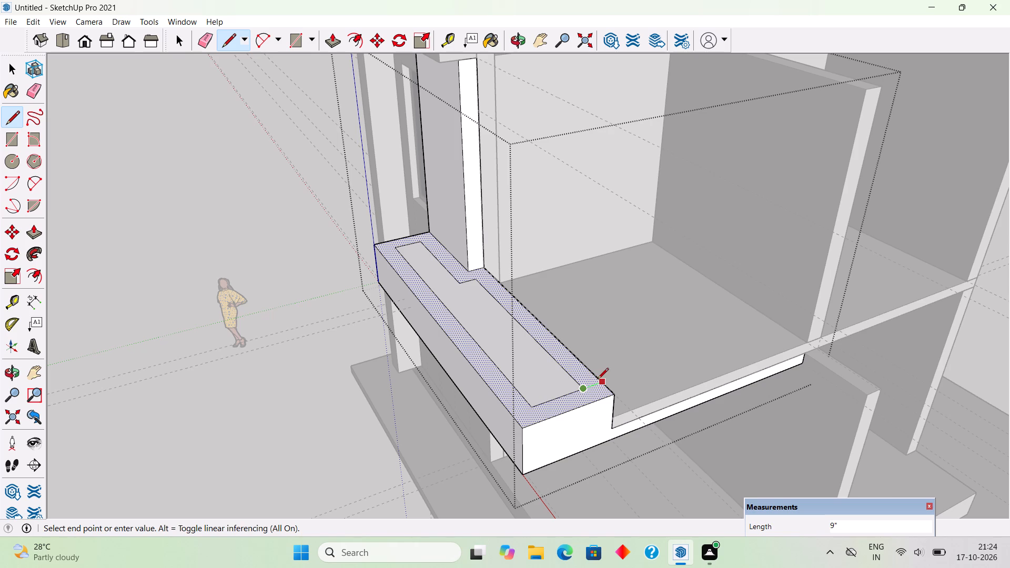
click(598, 380)
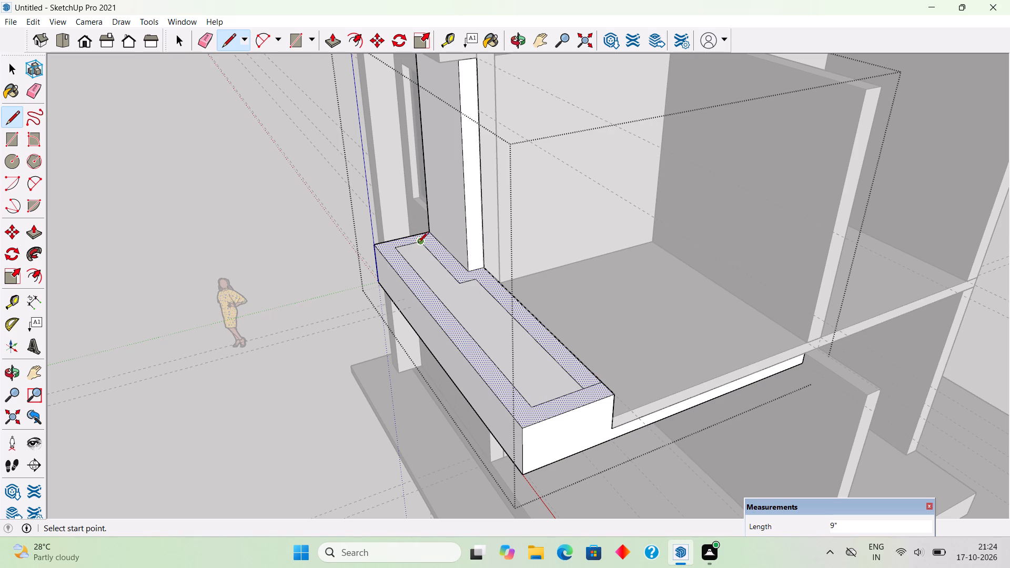
click(418, 244)
click(436, 238)
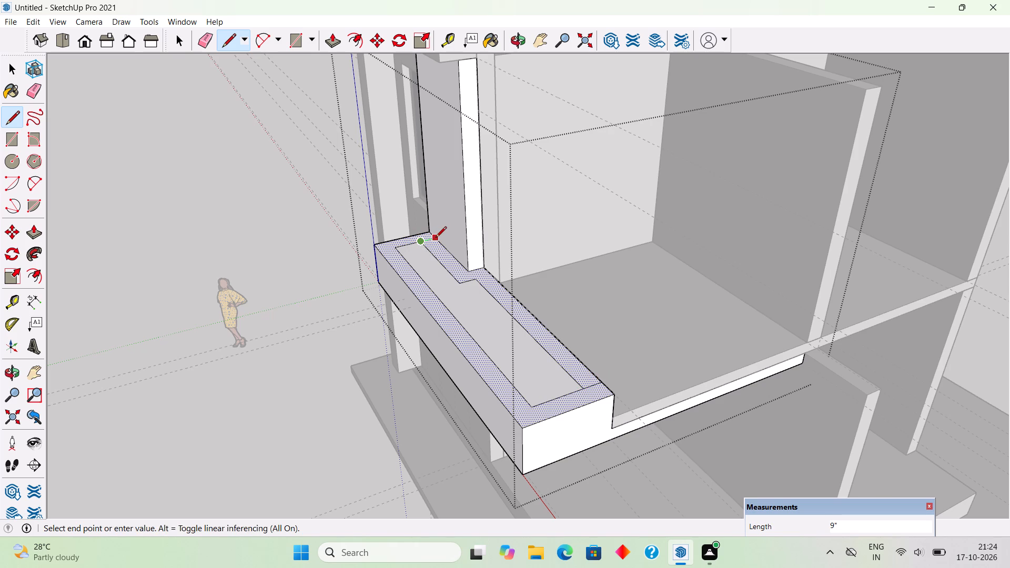
Delete the three leftover inset edges along the building side, leaving one inner face on the canopy top.
key(space)
click(463, 282)
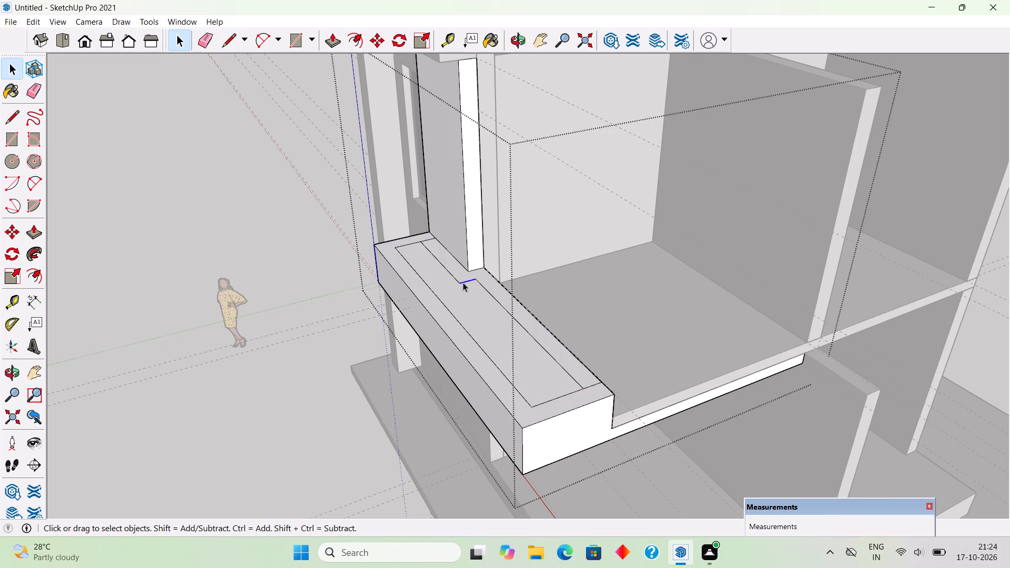
key(Delete)
click(456, 283)
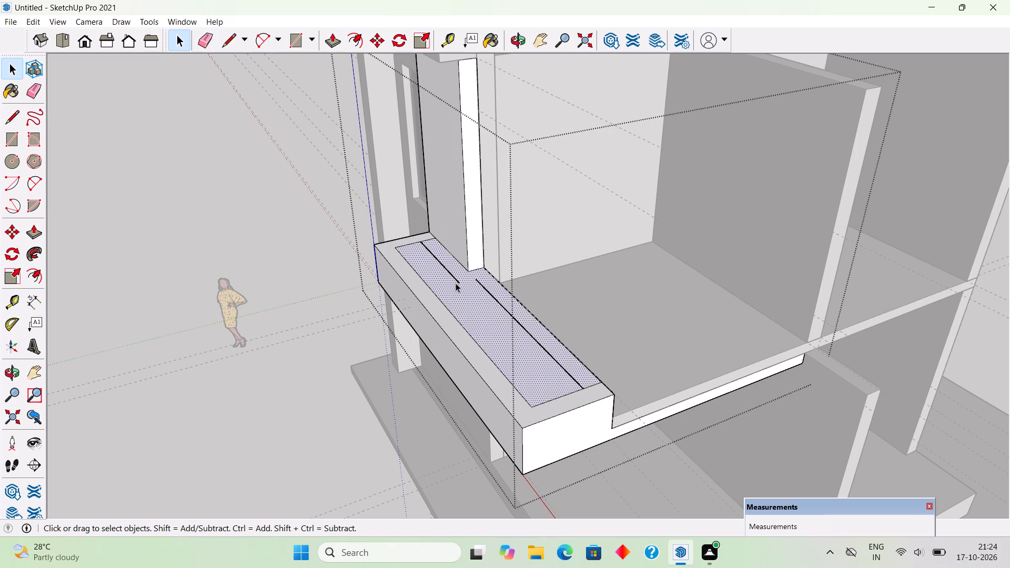
click(456, 281)
key(Delete)
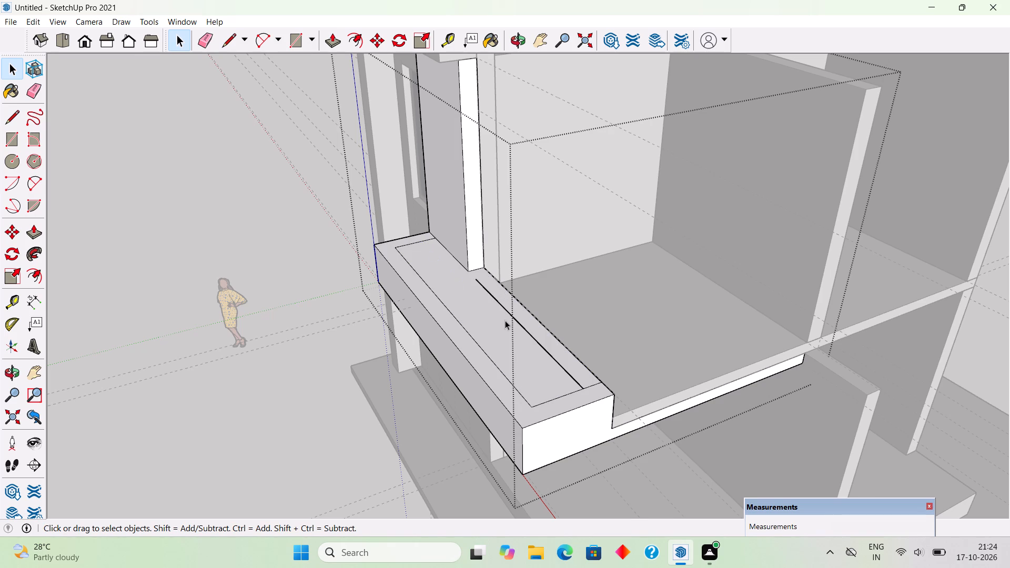
click(506, 313)
key(Delete)
Push the canopy's inner top face down by 1' so the 9" border stands around it, and finish editing the canopy.
middle_drag(615, 359, 474, 330)
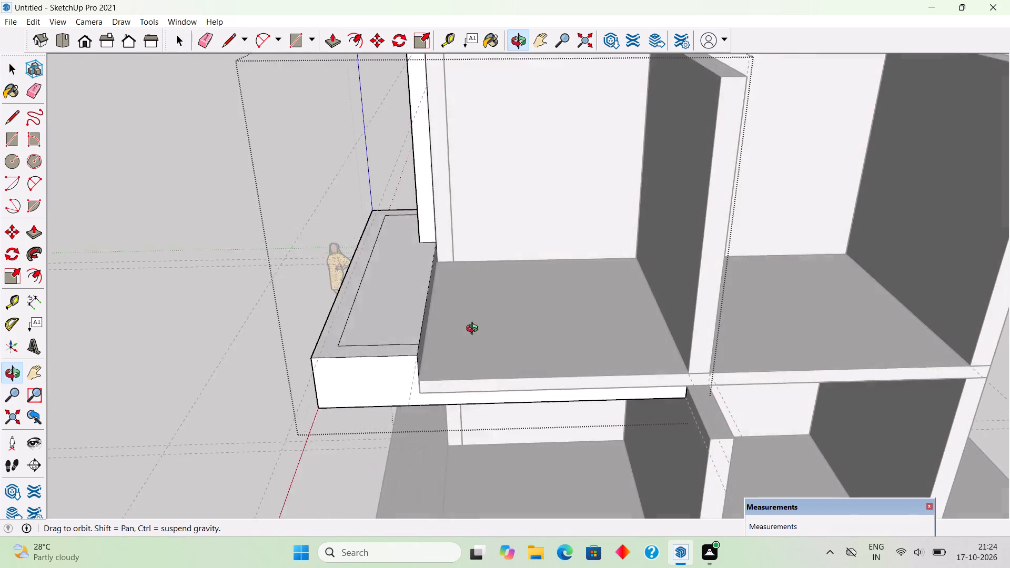
middle_drag(474, 330, 471, 327)
key(p)
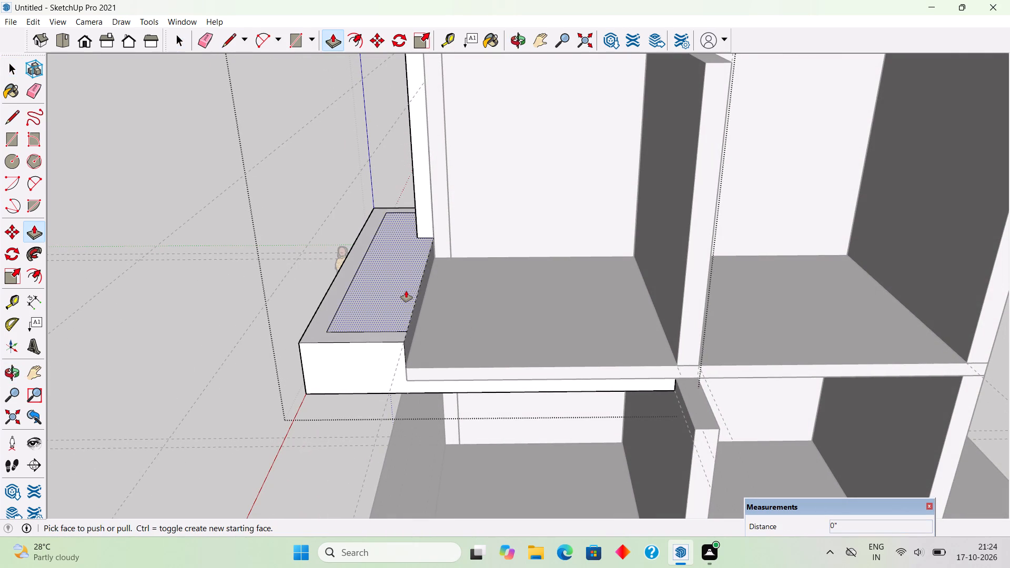
click(406, 291)
click(428, 328)
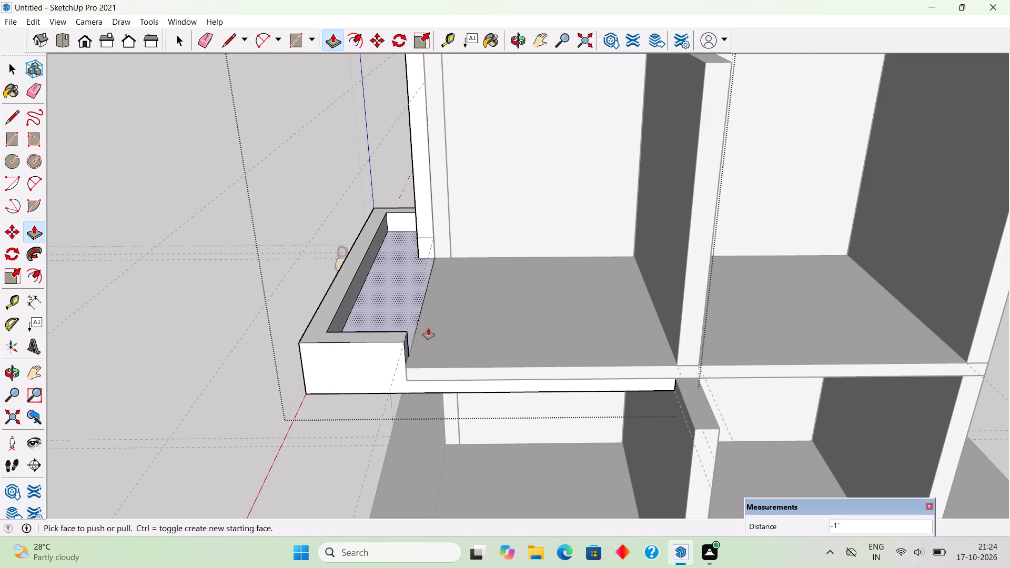
key(space)
click(304, 174)
middle_drag(419, 409, 448, 362)
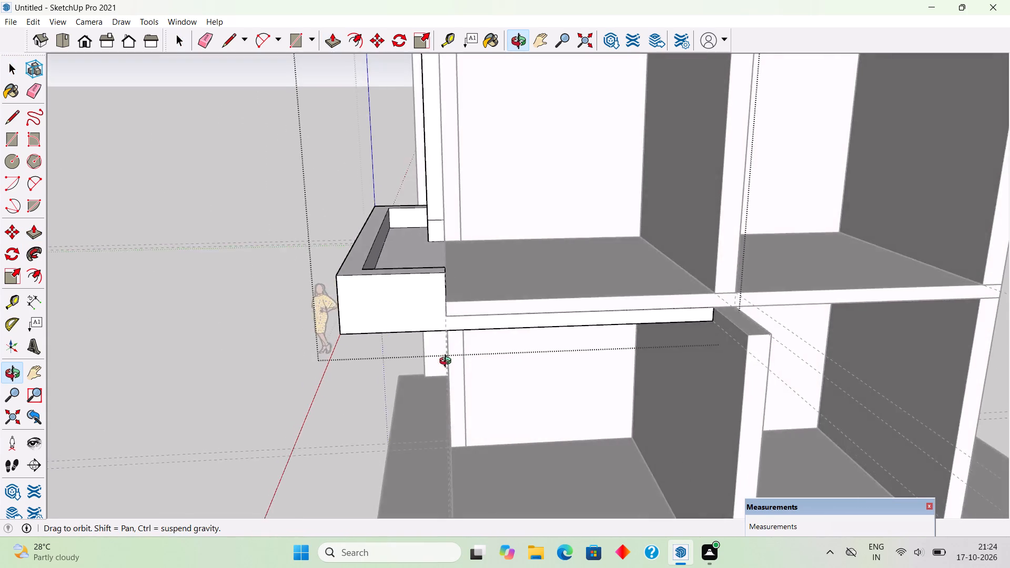
middle_drag(448, 362, 517, 389)
click(325, 197)
Reopen the canopy for editing and delete the short seam edge across the narrow end face of its upright.
middle_drag(495, 370, 804, 400)
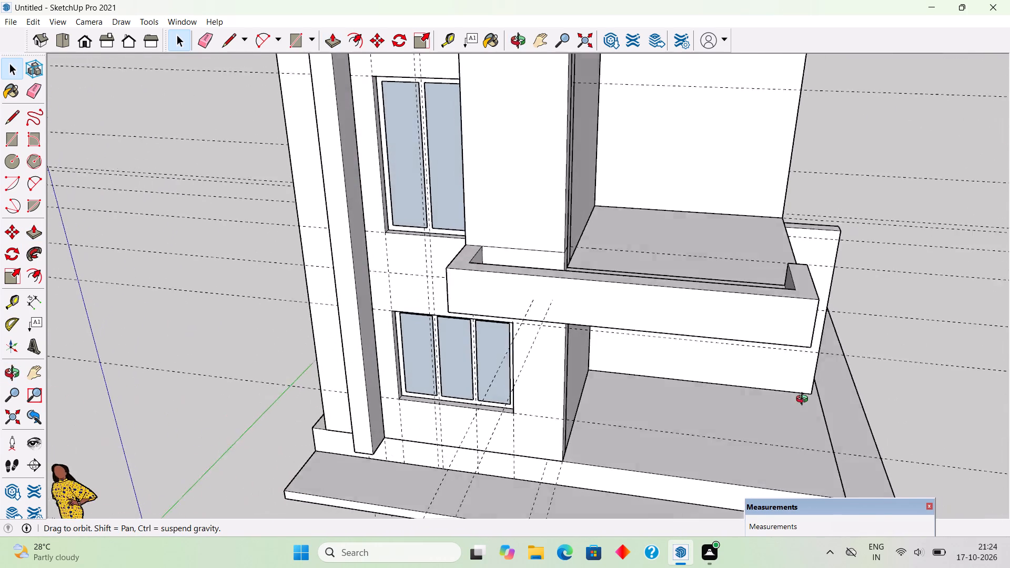
middle_drag(804, 400, 344, 415)
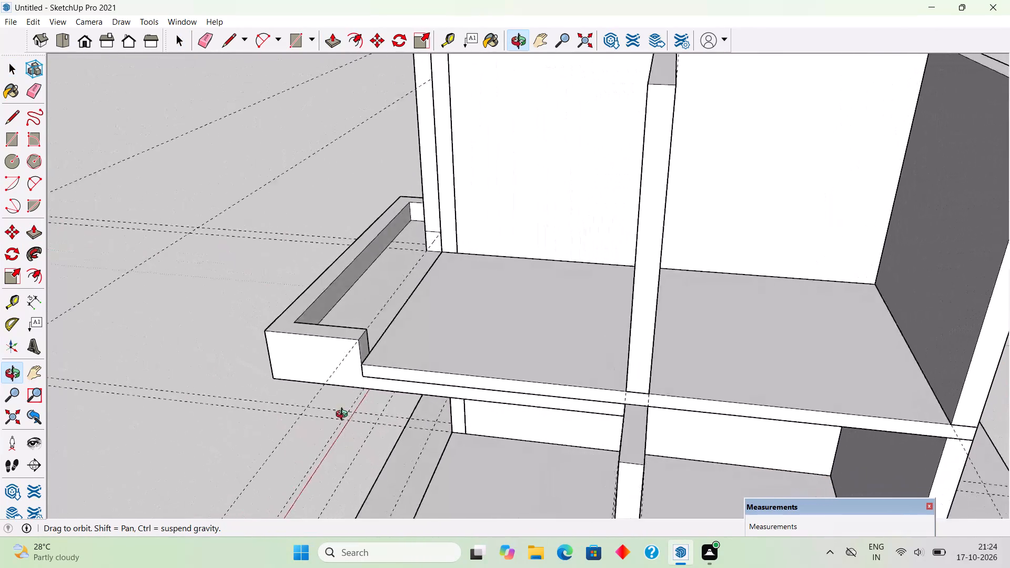
middle_drag(344, 415, 526, 444)
scroll(488, 287, up, 4)
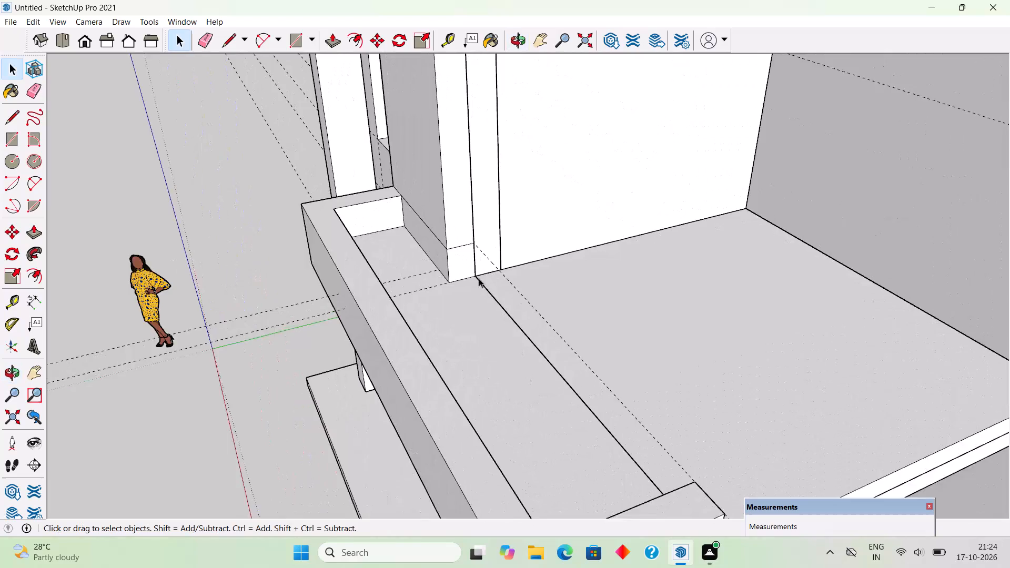
scroll(479, 278, up, 2)
scroll(445, 234, up, 4)
click(453, 249)
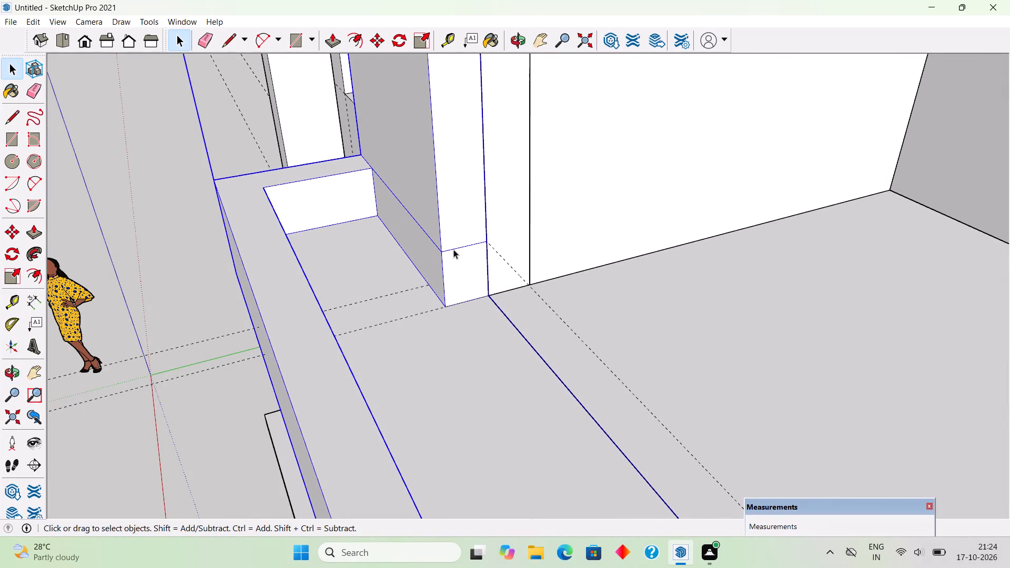
triple_click(453, 249)
click(453, 249)
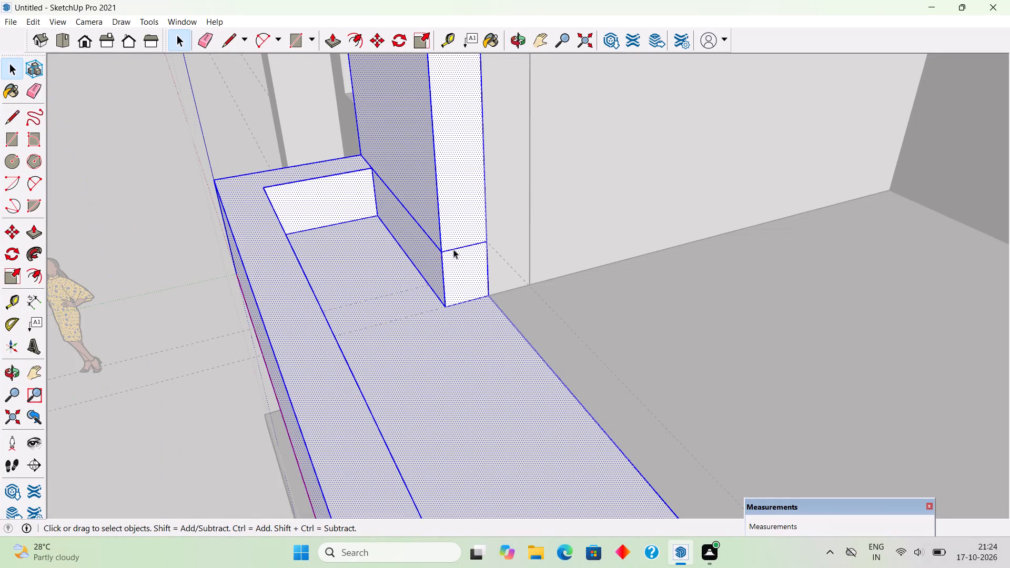
click(454, 248)
key(Delete)
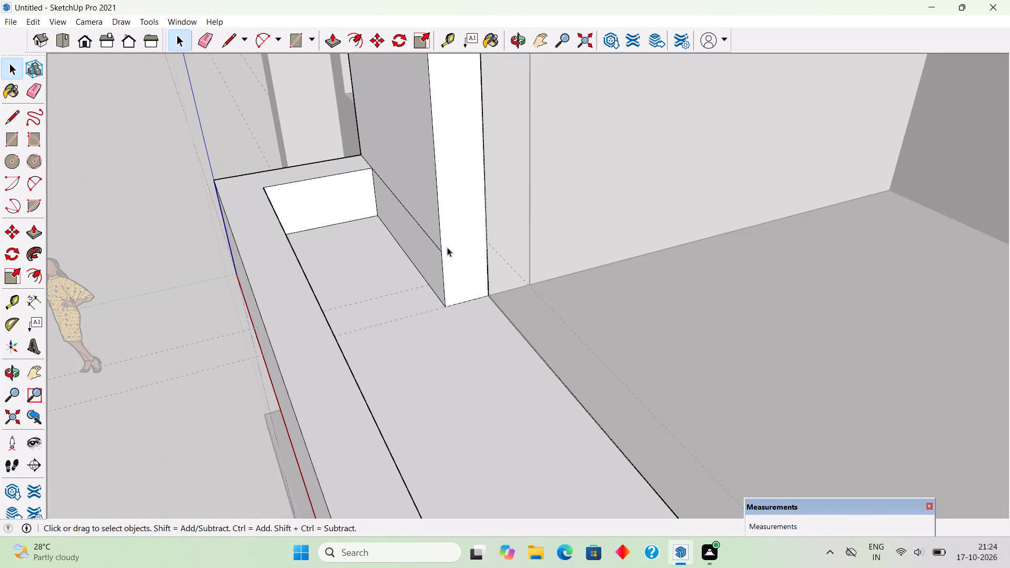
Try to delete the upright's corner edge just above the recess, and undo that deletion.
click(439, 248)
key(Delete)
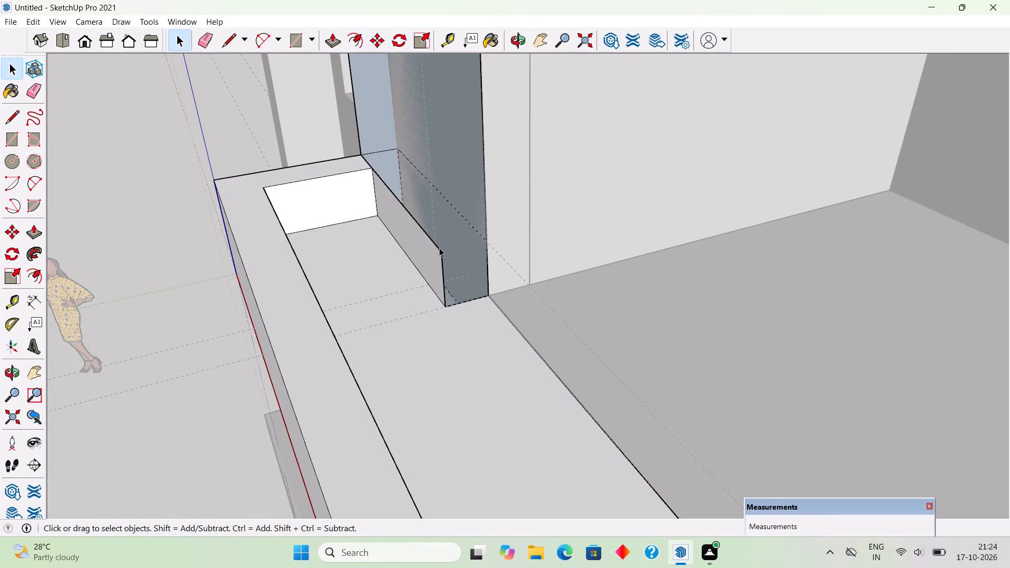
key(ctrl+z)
Delete the long seam edge on the side face of the upright above the canopy recess.
click(426, 234)
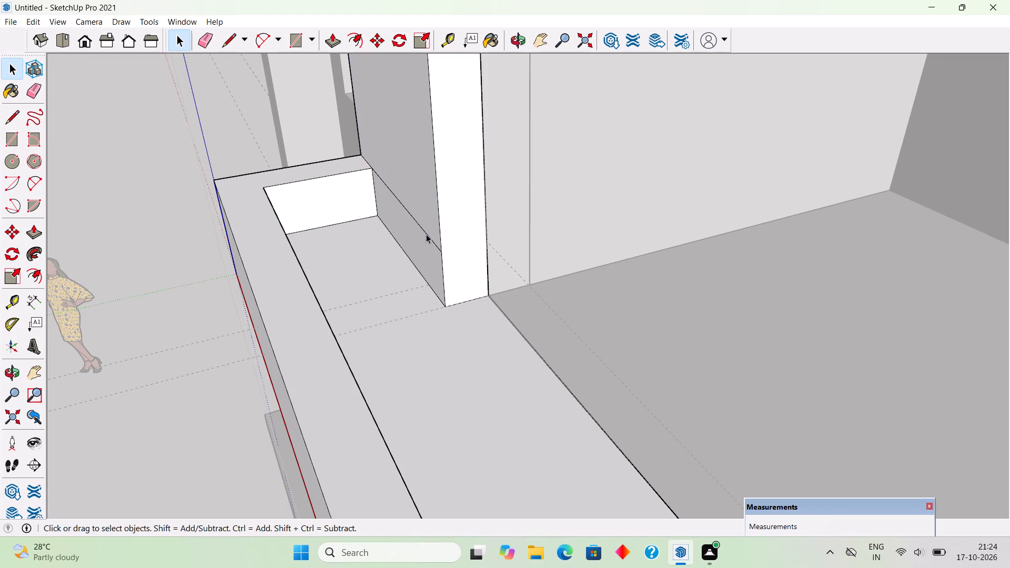
key(Delete)
Open the upper-floor slab for editing and draw a 6" line down its end face in line with the cross wall's canopy-side edge.
scroll(426, 234, down, 9)
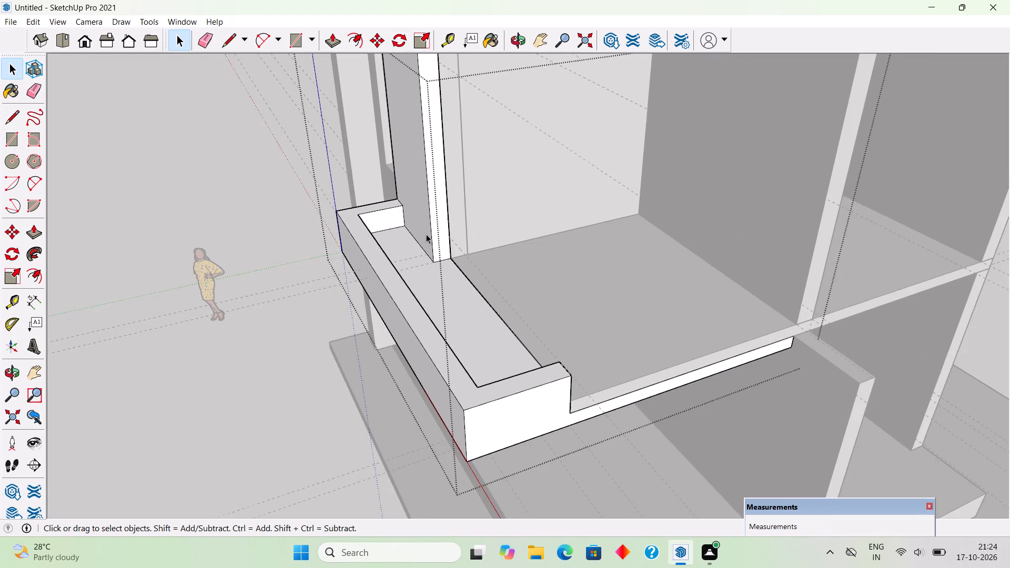
scroll(426, 234, down, 1)
middle_drag(521, 311, 269, 277)
scroll(288, 317, up, 2)
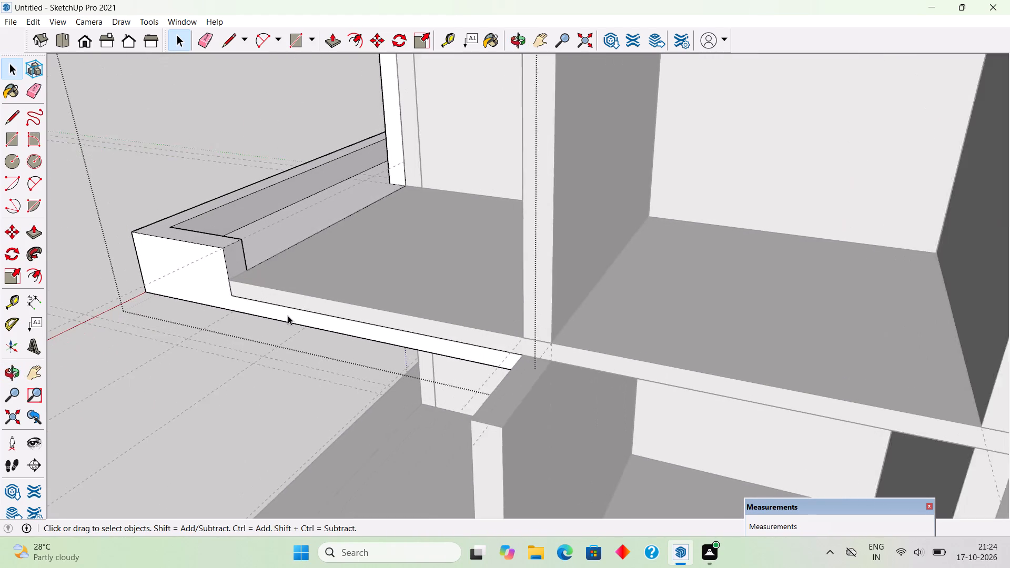
scroll(288, 316, up, 1)
double_click(299, 298)
click(299, 298)
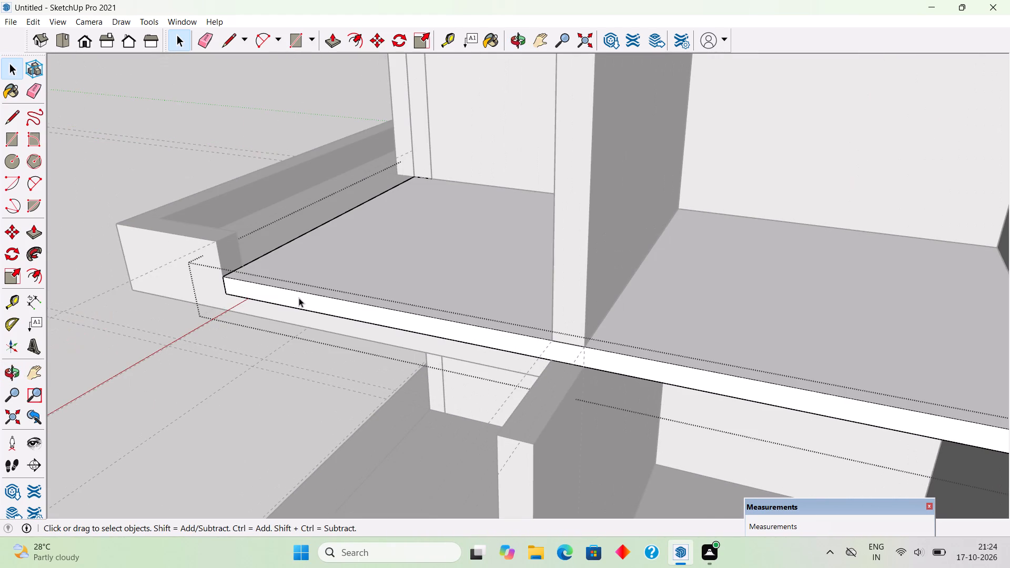
middle_drag(480, 360, 529, 355)
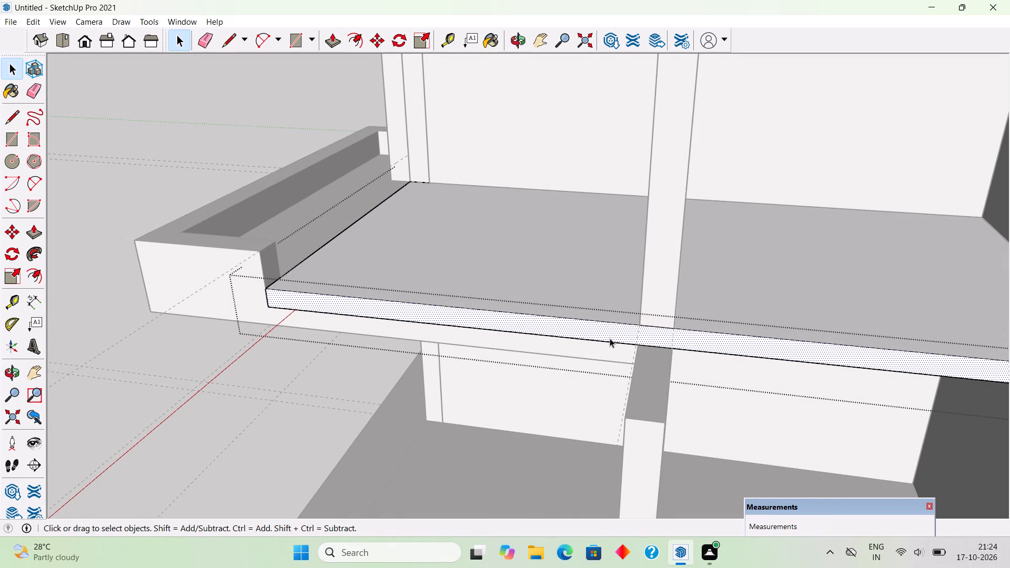
key(l)
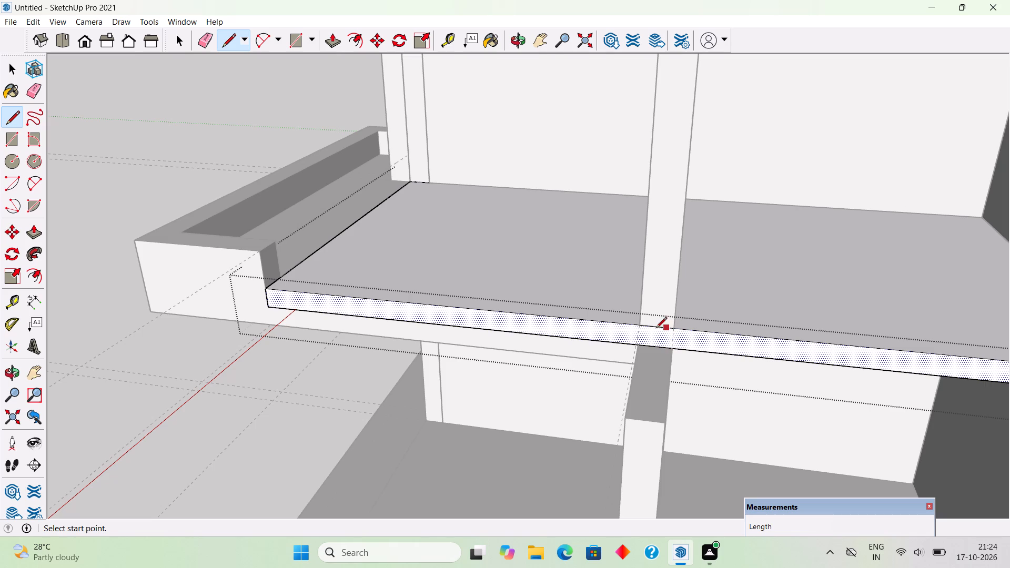
click(642, 324)
click(639, 346)
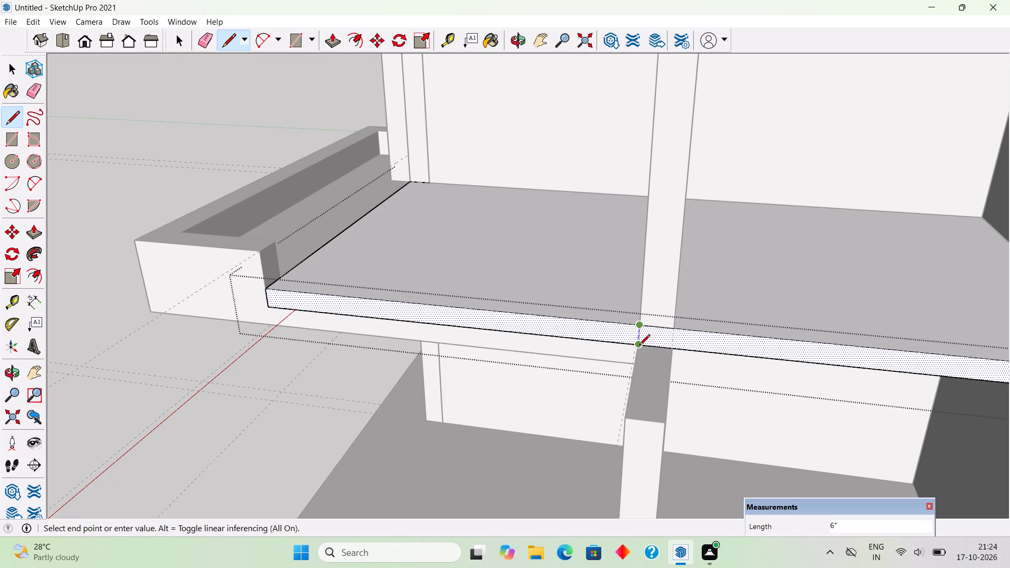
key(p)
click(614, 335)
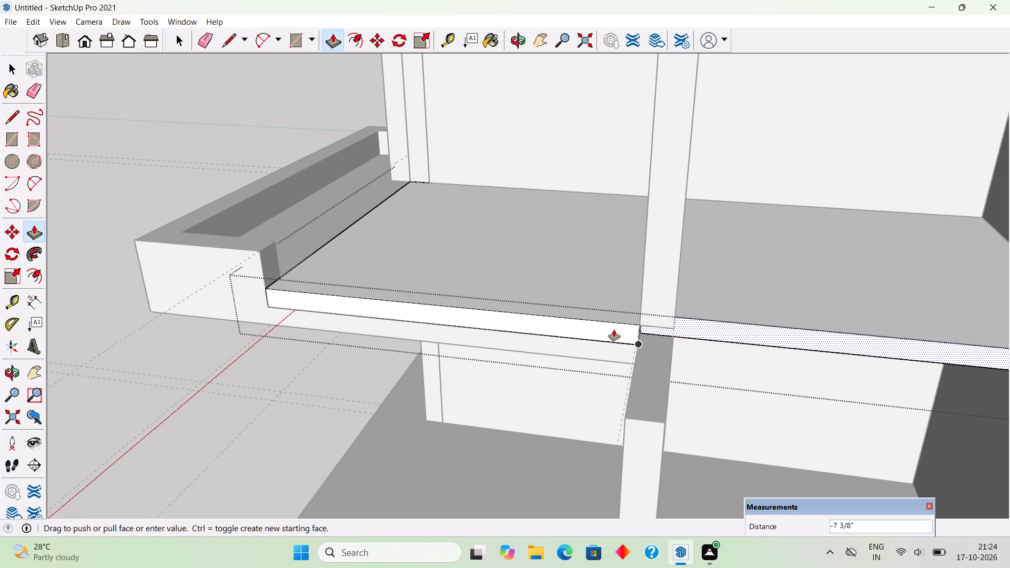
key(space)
Push the slab's end-face portion between the canopy and the cross wall inward by about 5", and finish editing the slab.
click(614, 330)
key(p)
click(614, 330)
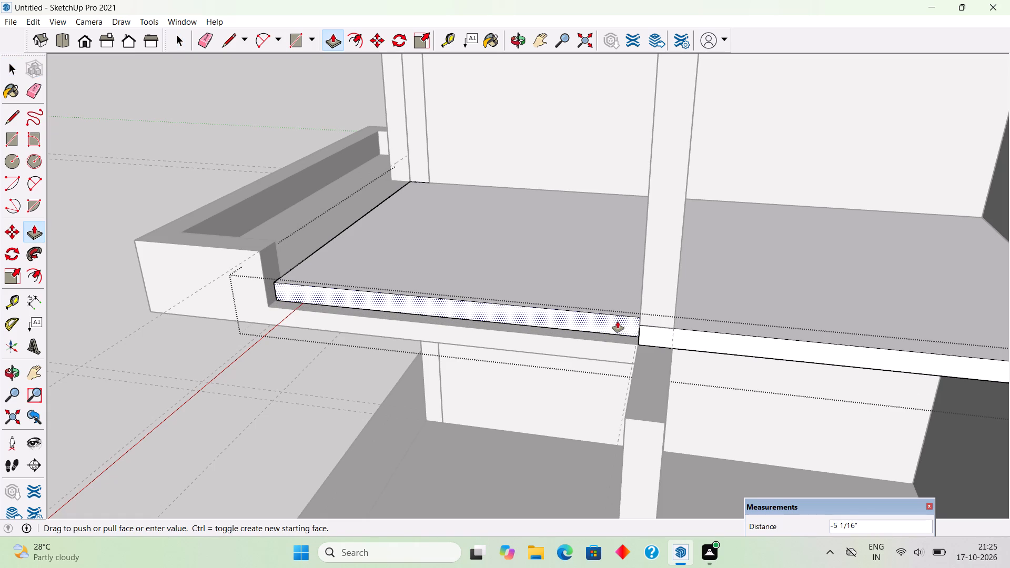
click(618, 321)
key(space)
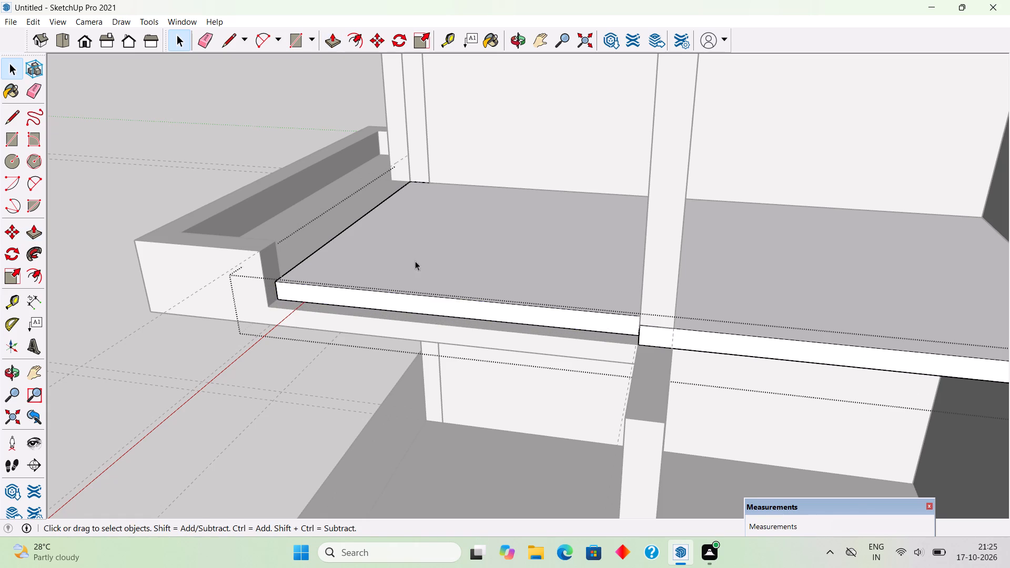
click(246, 150)
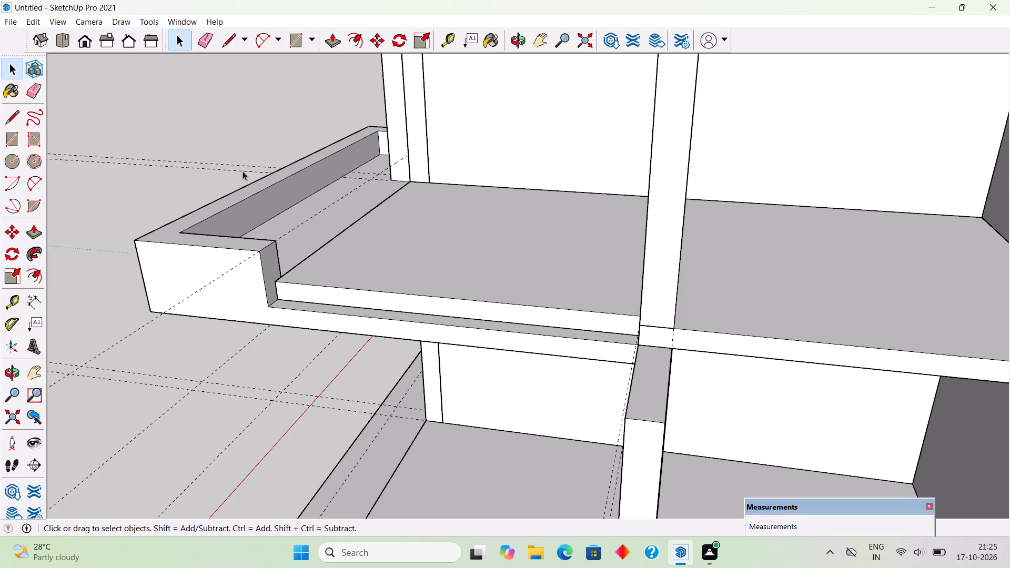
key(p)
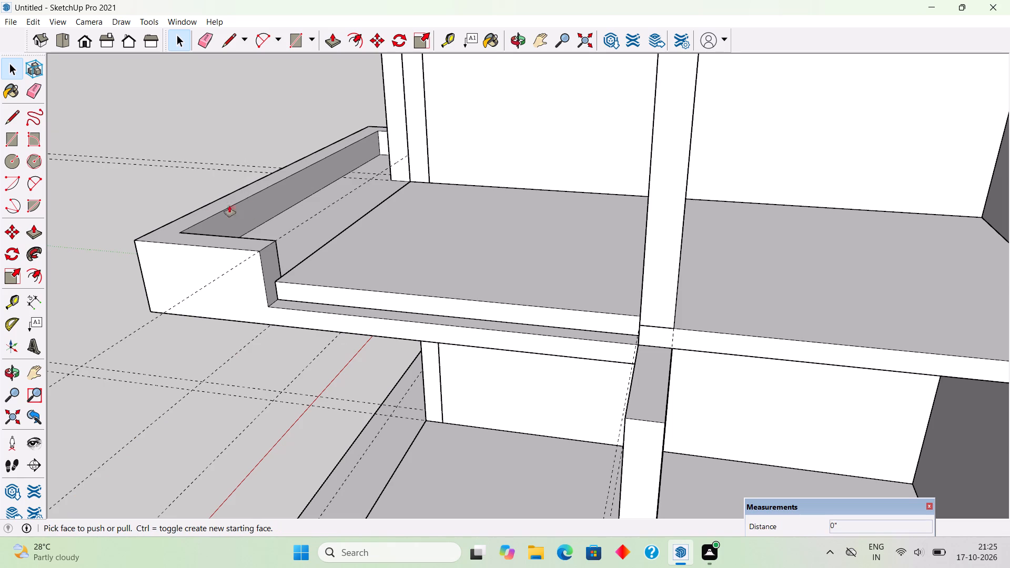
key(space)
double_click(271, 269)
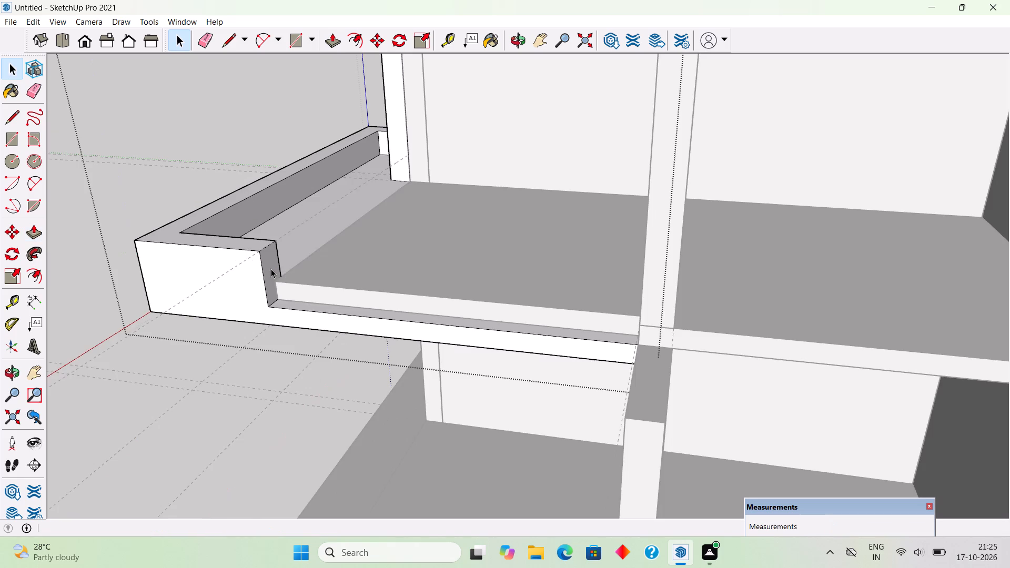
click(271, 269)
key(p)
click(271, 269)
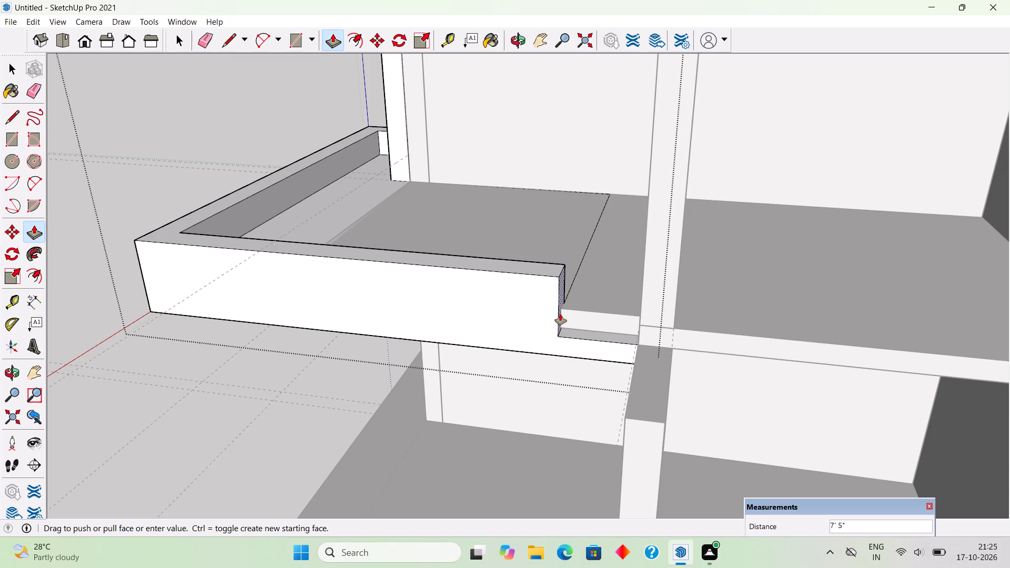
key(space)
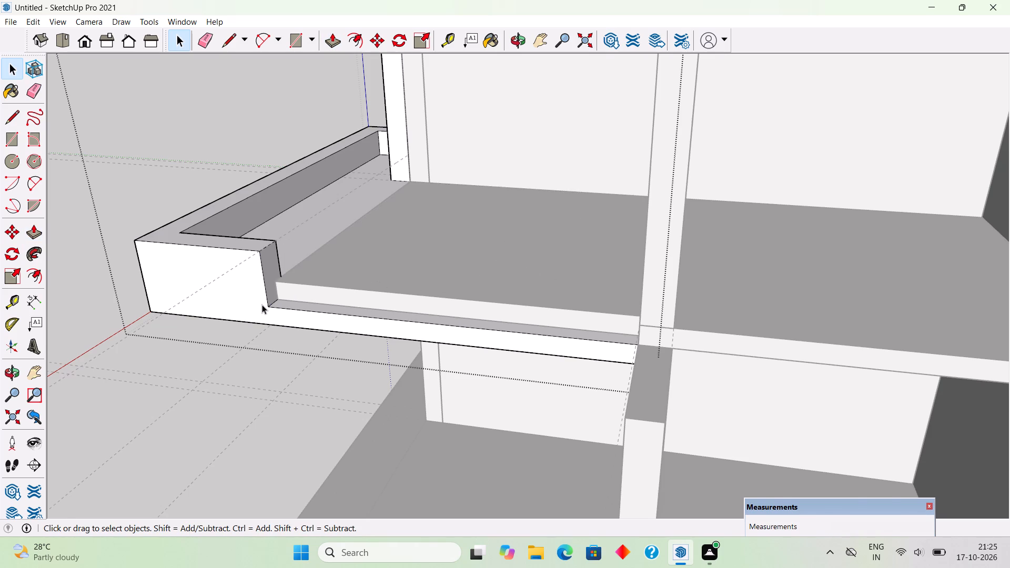
Reopen the slab and push the same end-face portion a further 3 1/2" inward, flush with the inside of the canopy border.
scroll(267, 303, up, 10)
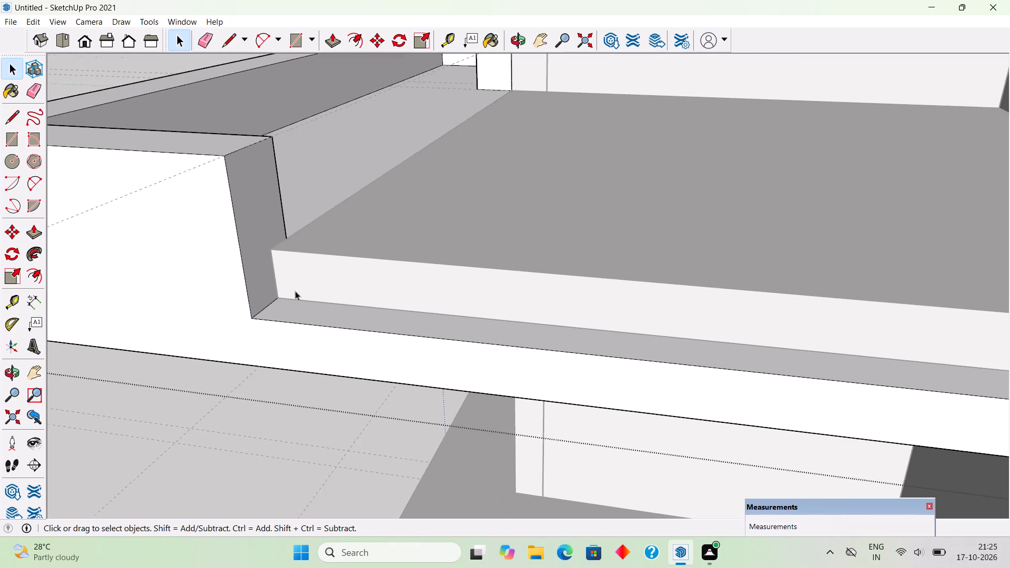
middle_drag(295, 291, 543, 412)
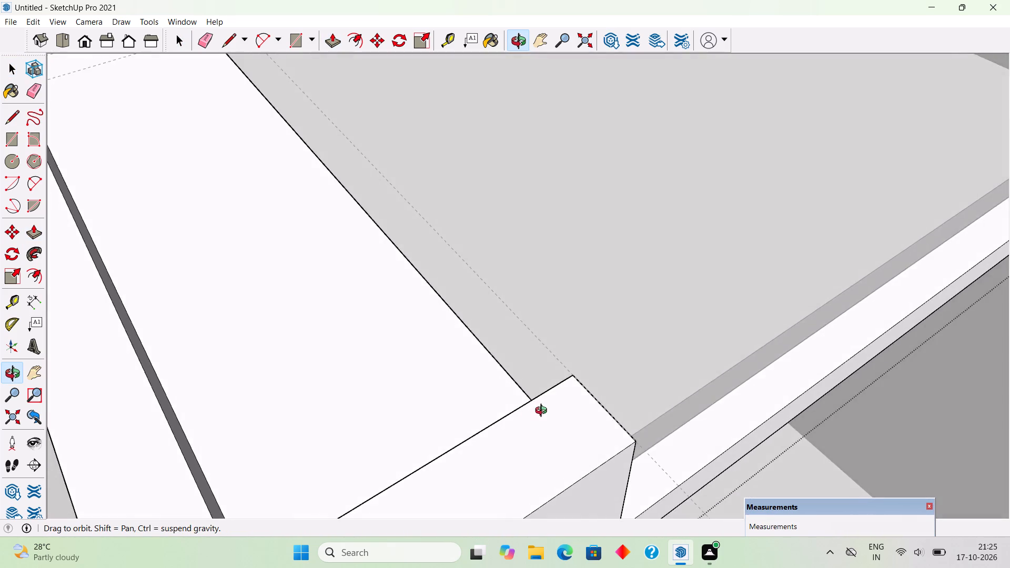
middle_drag(543, 412, 461, 296)
middle_drag(510, 298, 327, 298)
triple_click(591, 319)
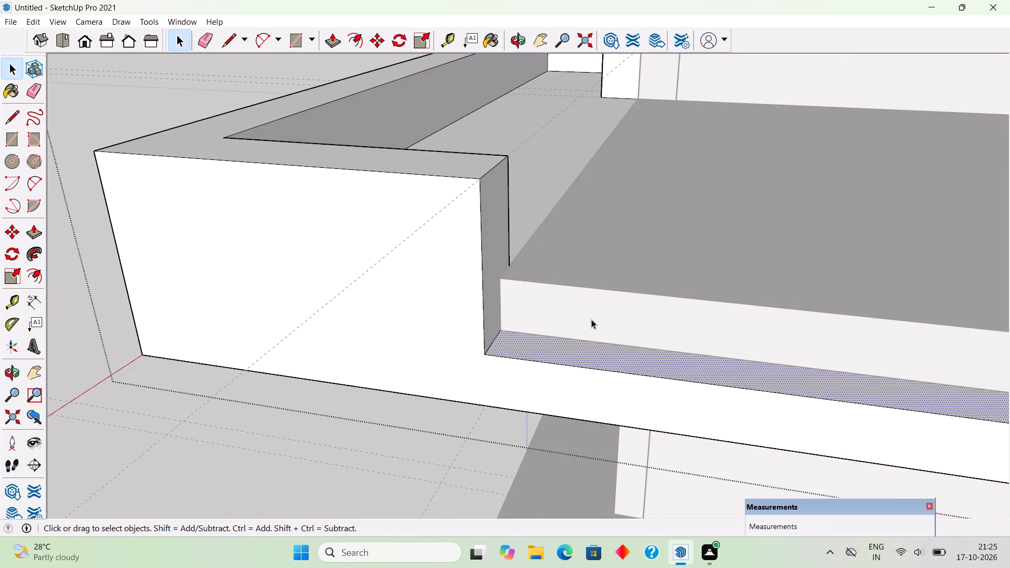
key(p)
click(591, 319)
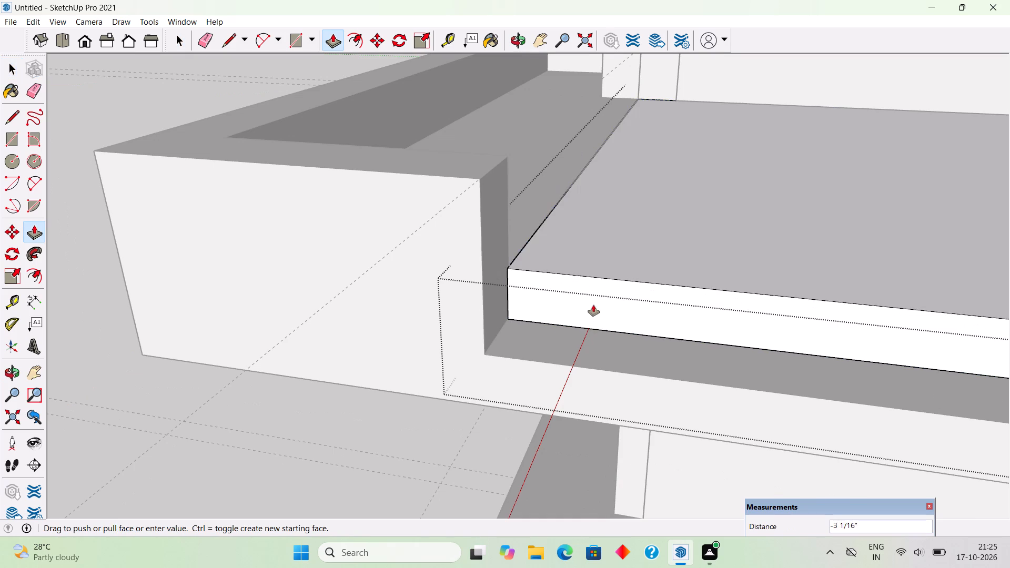
click(507, 205)
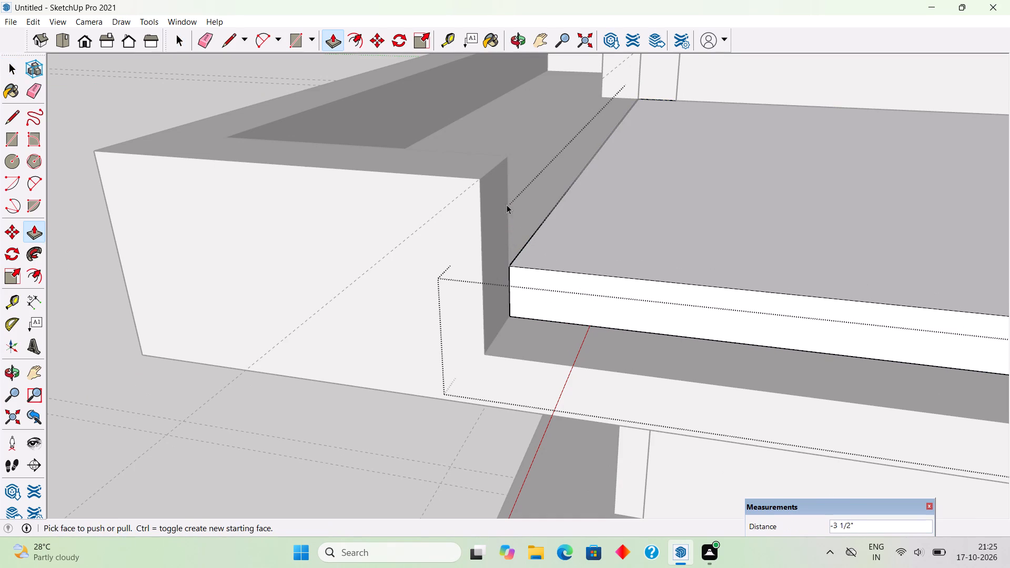
key(space)
click(219, 93)
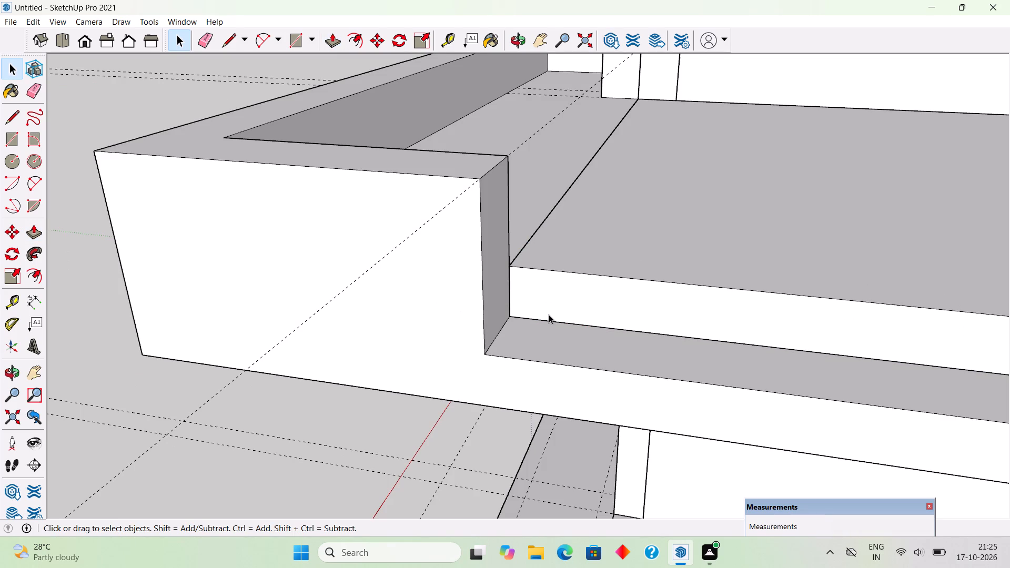
Open the canopy for editing and draw a 9" line across its lower ledge, from the slab's corner to the canopy's outer face.
key(l)
key(space)
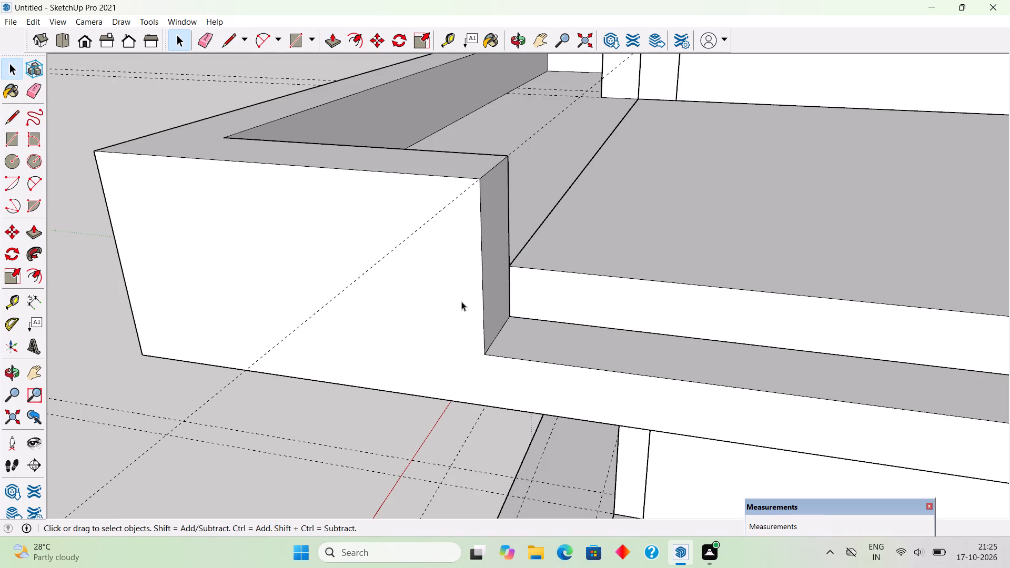
double_click(461, 301)
click(461, 301)
key(l)
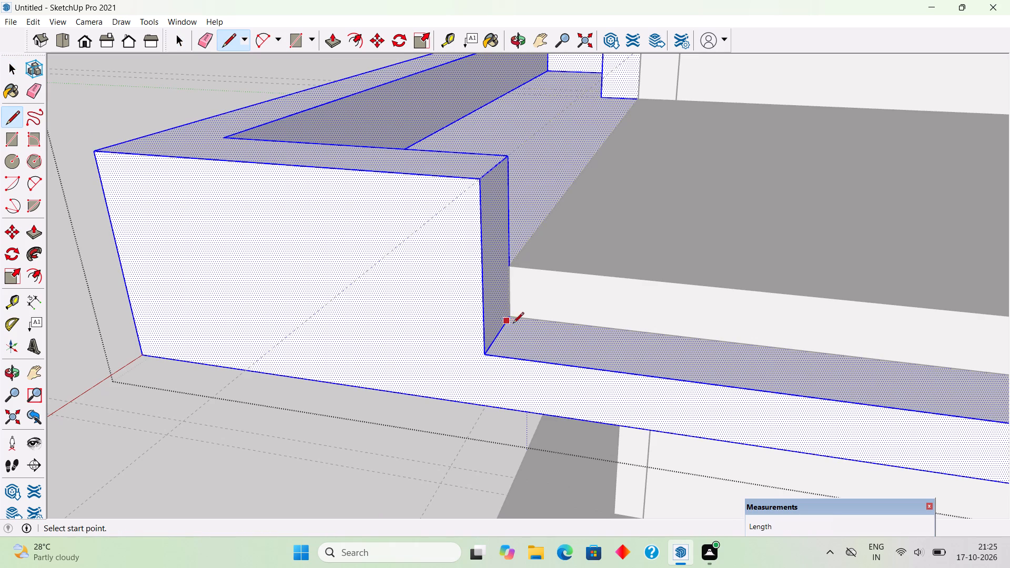
click(511, 313)
click(487, 353)
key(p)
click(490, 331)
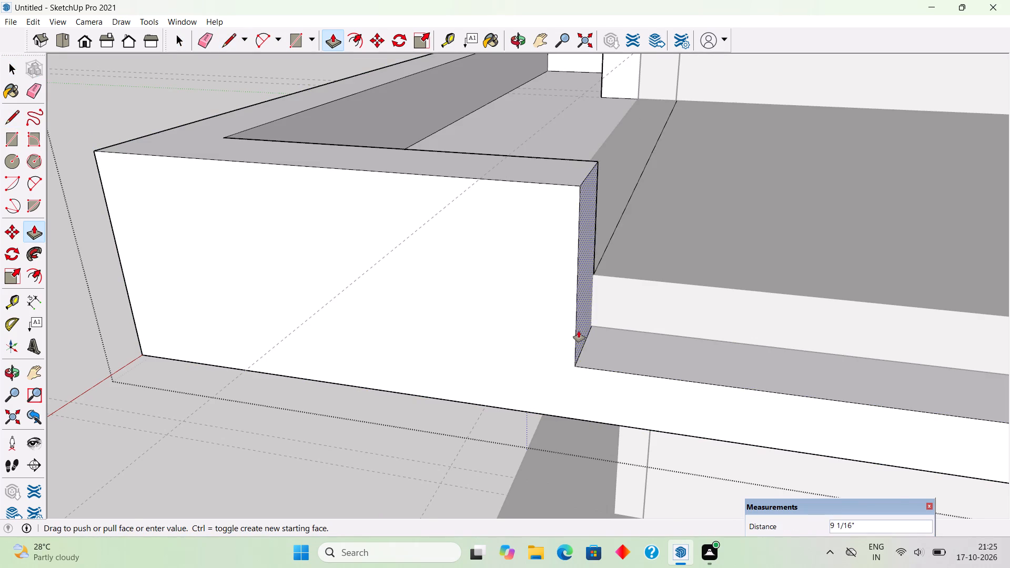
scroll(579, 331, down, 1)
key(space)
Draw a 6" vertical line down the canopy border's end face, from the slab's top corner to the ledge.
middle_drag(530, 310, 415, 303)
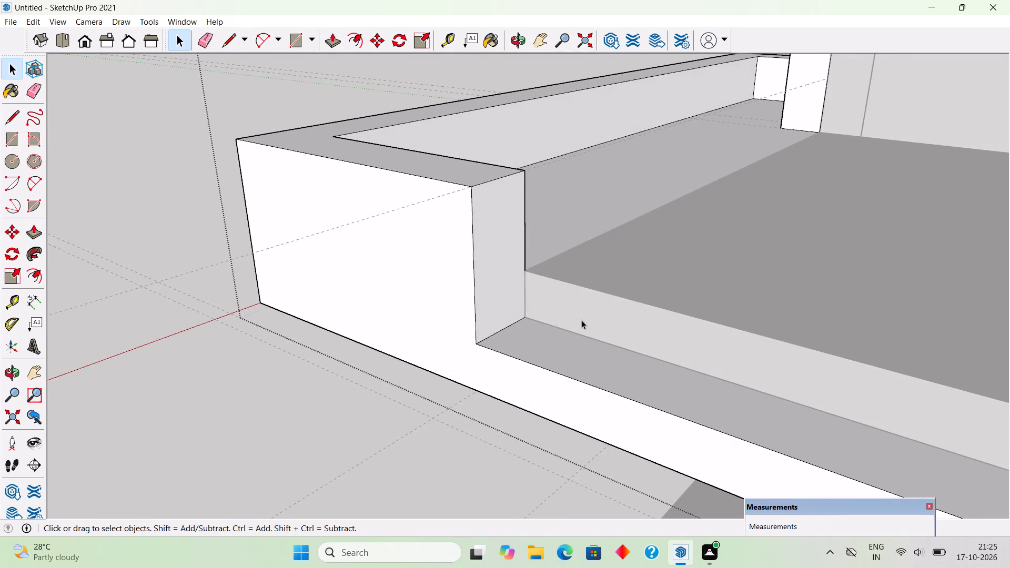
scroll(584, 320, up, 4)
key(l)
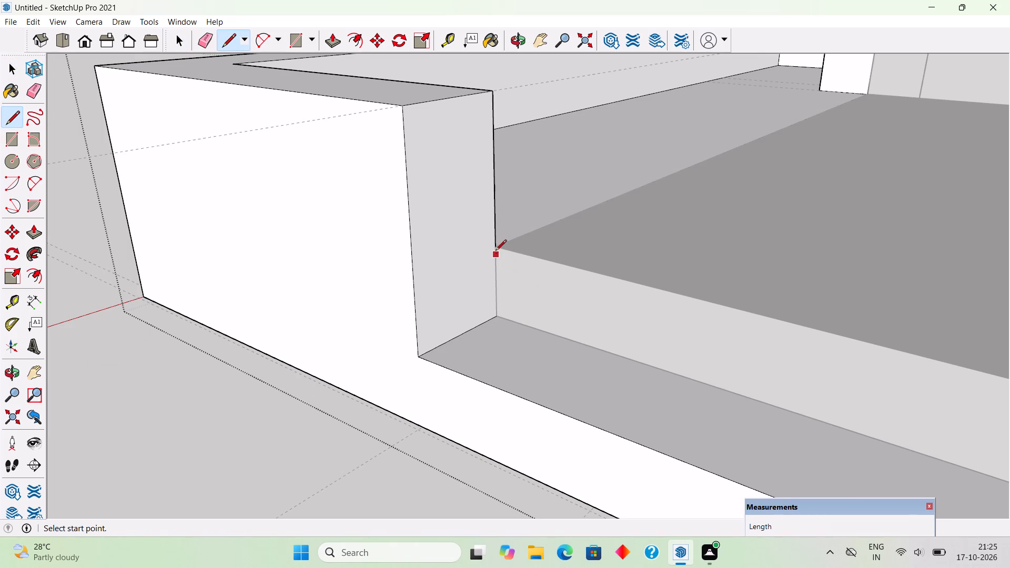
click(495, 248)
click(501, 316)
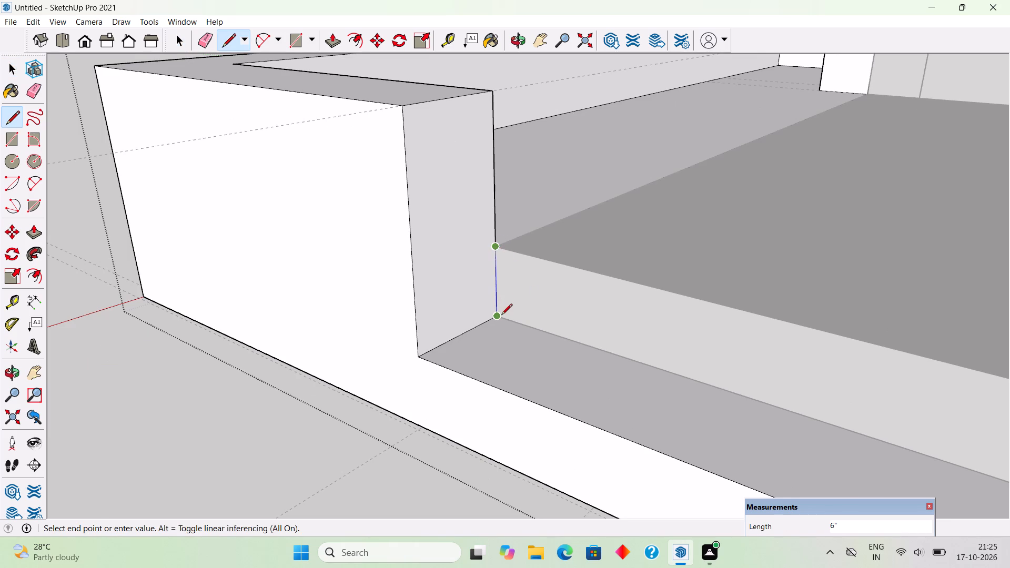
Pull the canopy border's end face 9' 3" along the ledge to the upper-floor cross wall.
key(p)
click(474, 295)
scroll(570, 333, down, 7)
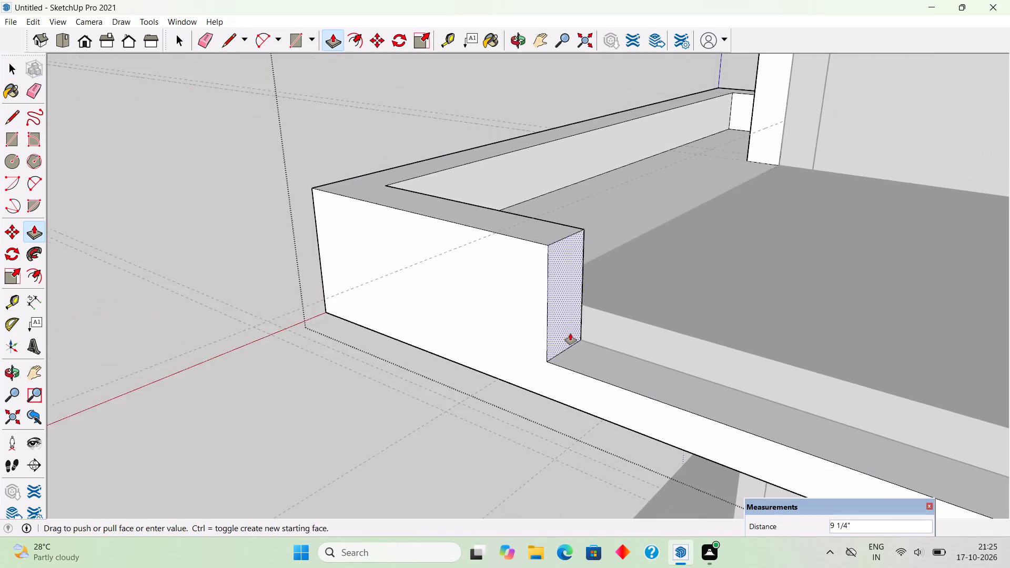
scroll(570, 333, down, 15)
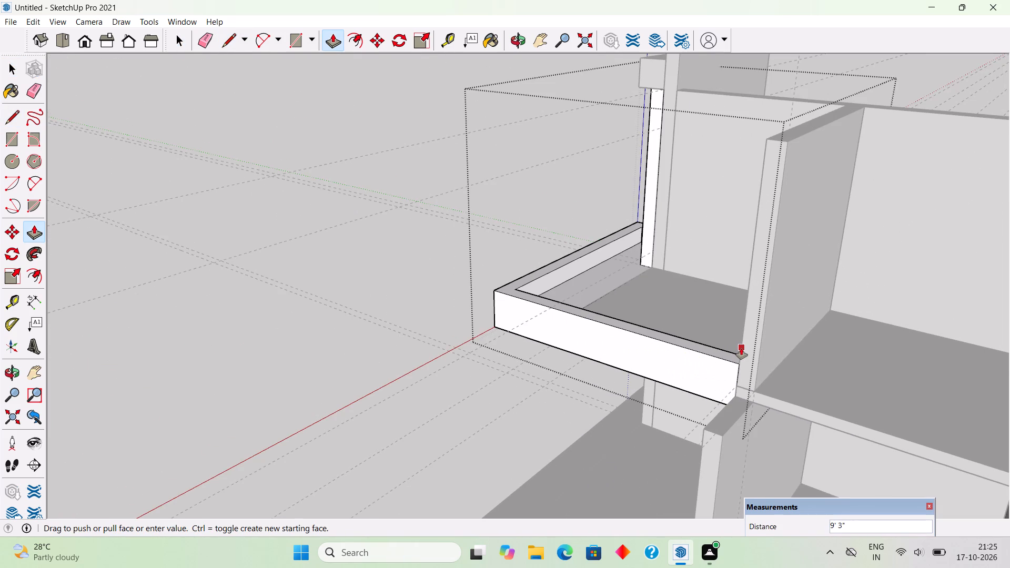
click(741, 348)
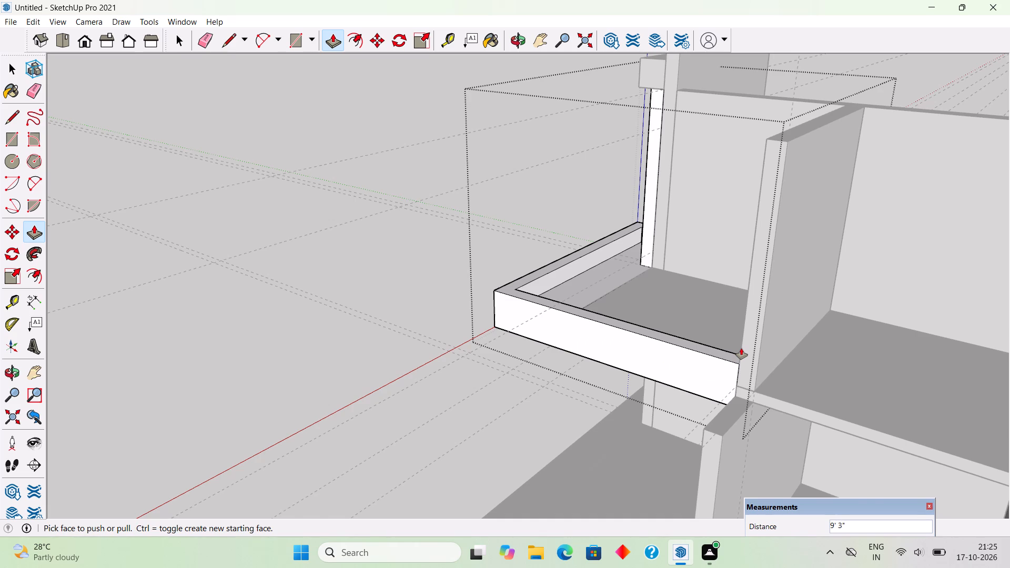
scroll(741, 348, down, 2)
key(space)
Examine the extended canopy border from the front and the open side of the building.
scroll(729, 361, down, 4)
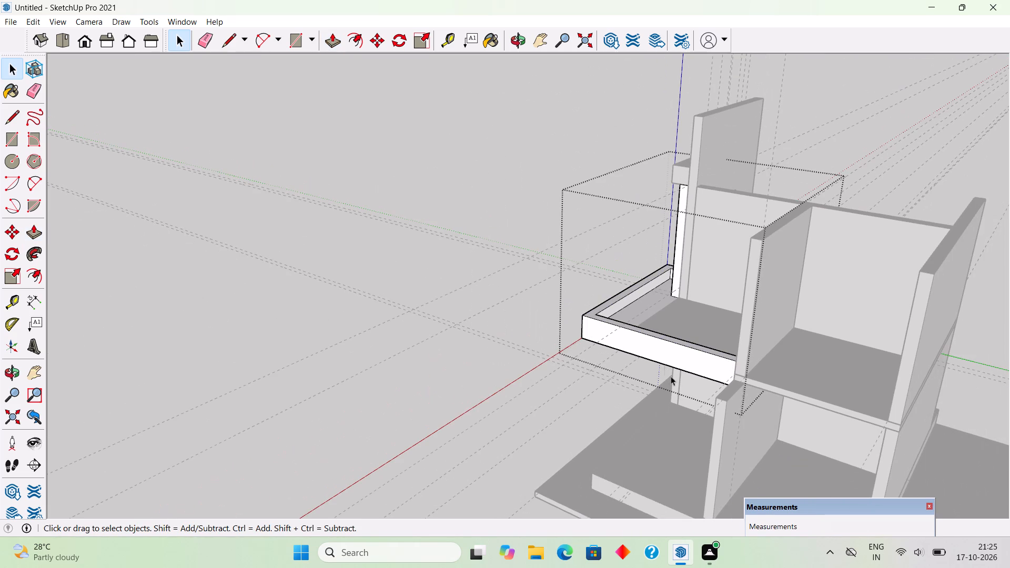
middle_drag(743, 424, 1009, 404)
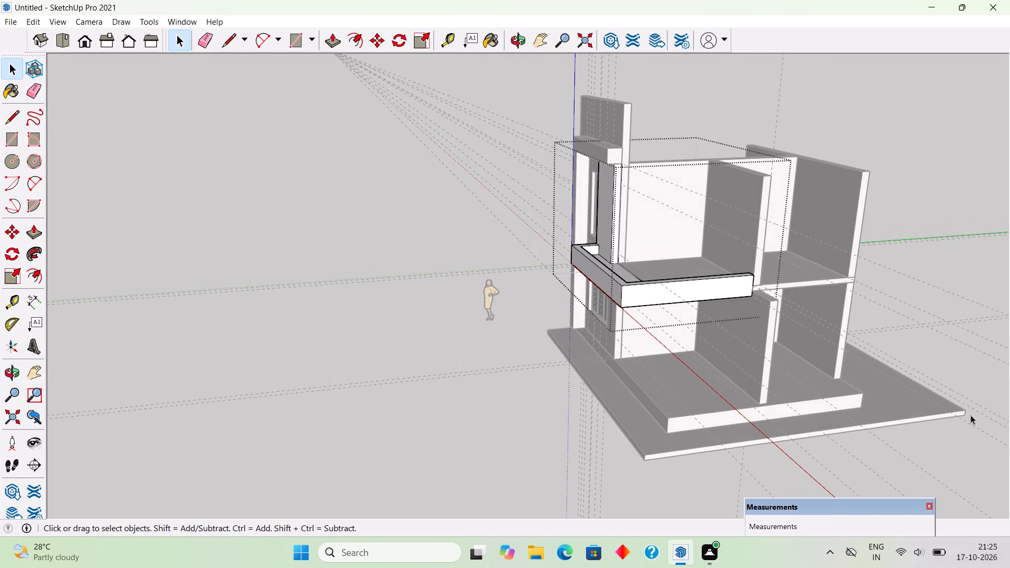
middle_drag(884, 417, 1009, 422)
middle_drag(700, 367, 844, 371)
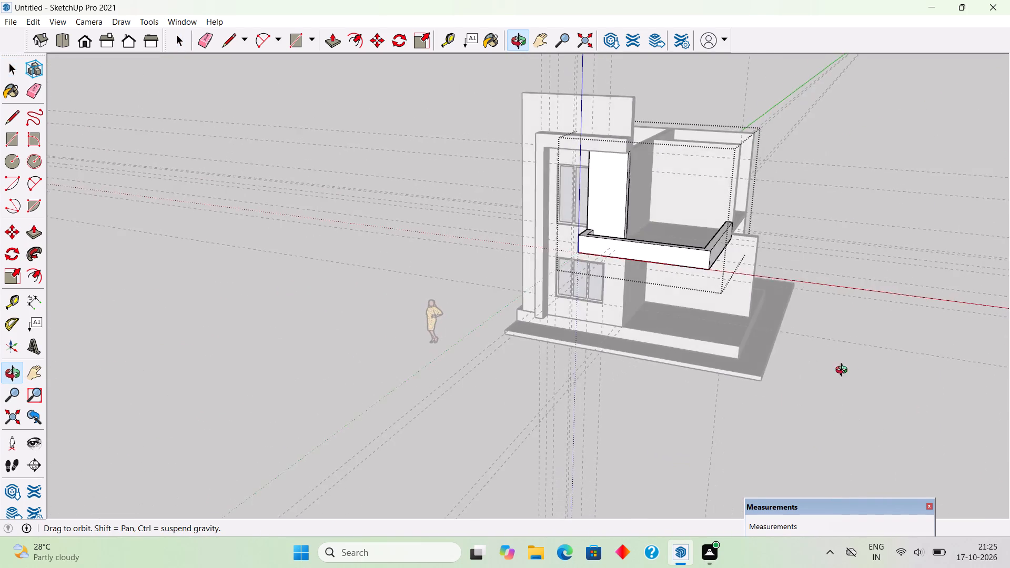
middle_drag(844, 371, 906, 328)
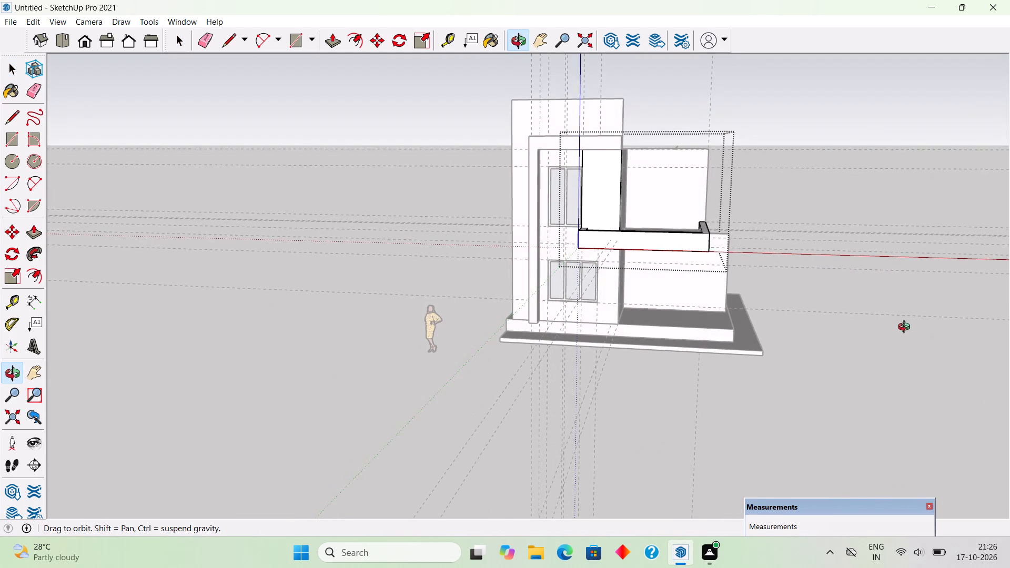
middle_drag(906, 328, 905, 329)
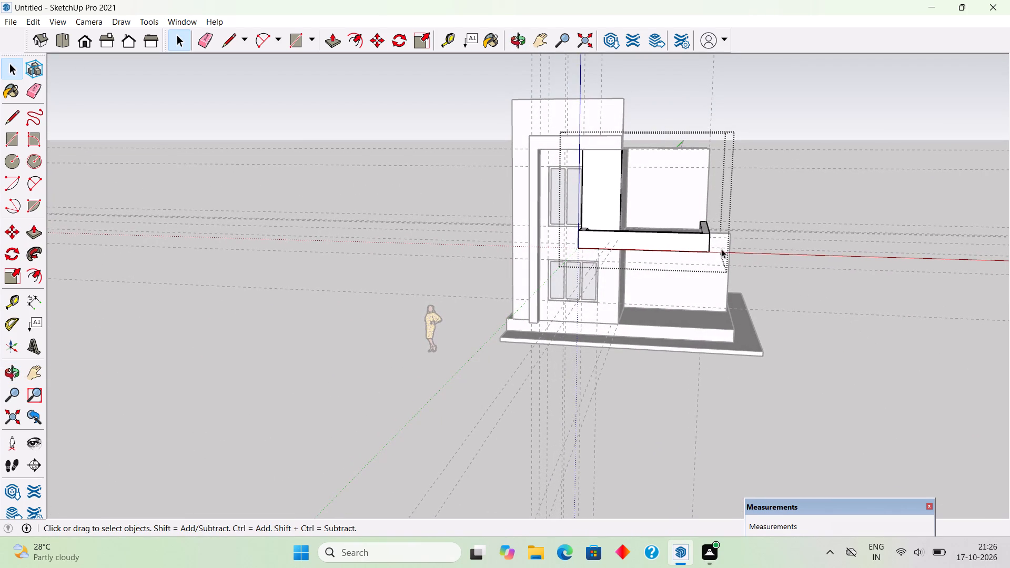
middle_drag(677, 265, 230, 295)
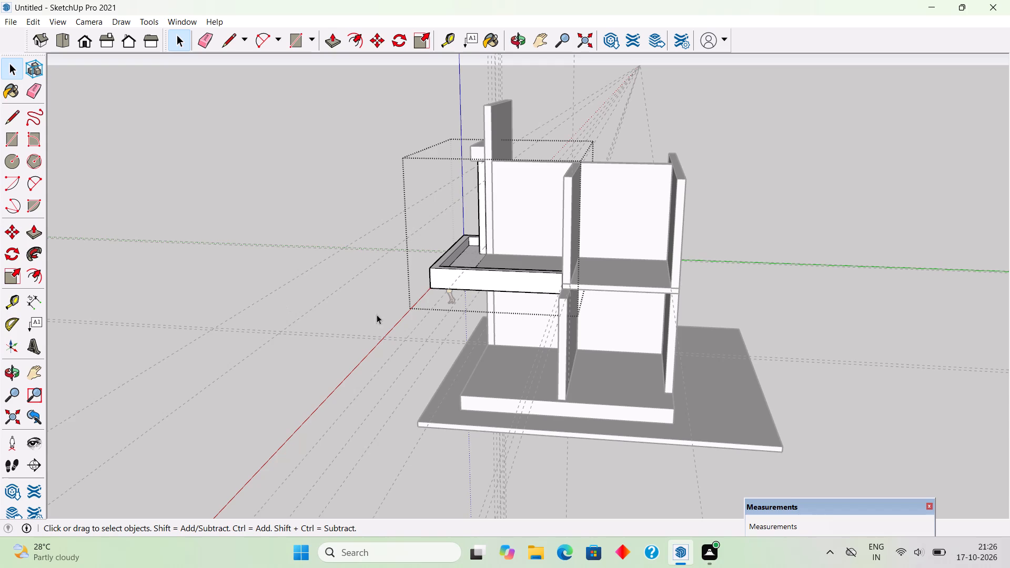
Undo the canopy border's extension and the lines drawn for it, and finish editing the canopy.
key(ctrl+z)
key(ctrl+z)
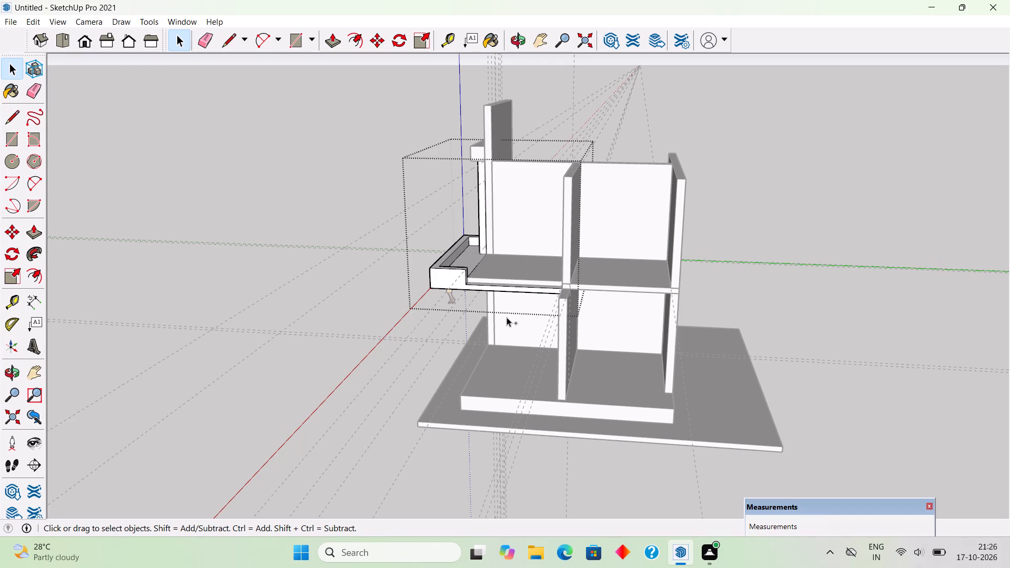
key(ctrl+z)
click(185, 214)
Undo the last inward push of the upper-floor slab's end face beside the canopy, and finish editing the slab.
middle_drag(438, 346, 537, 369)
scroll(544, 308, up, 4)
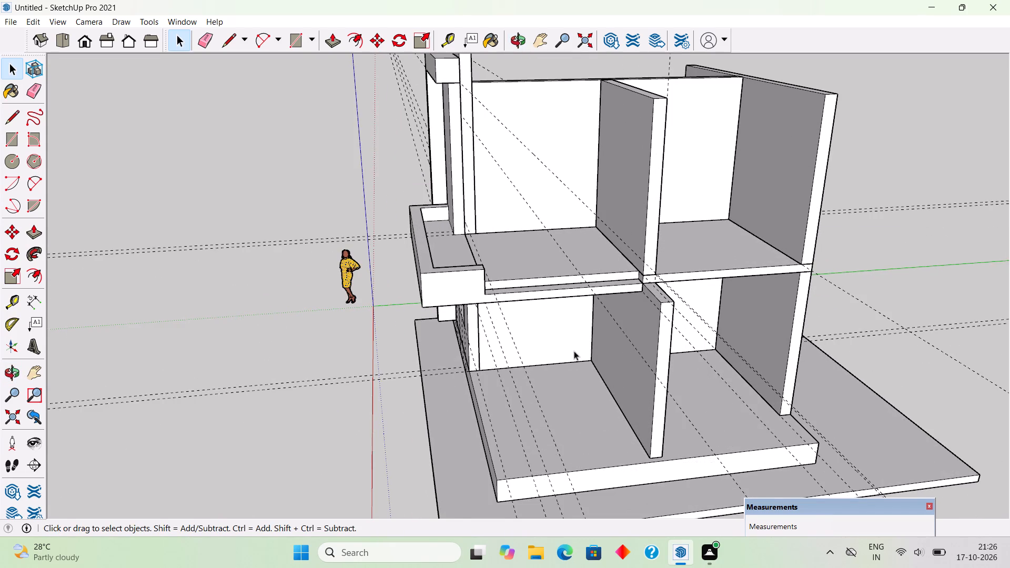
middle_drag(579, 359, 629, 382)
scroll(605, 306, up, 3)
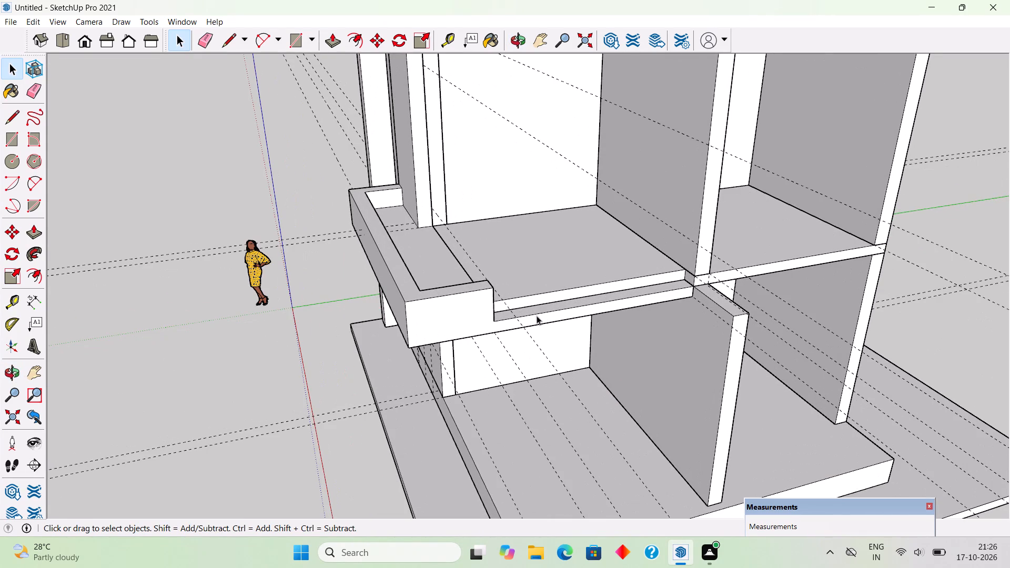
key(ctrl+z)
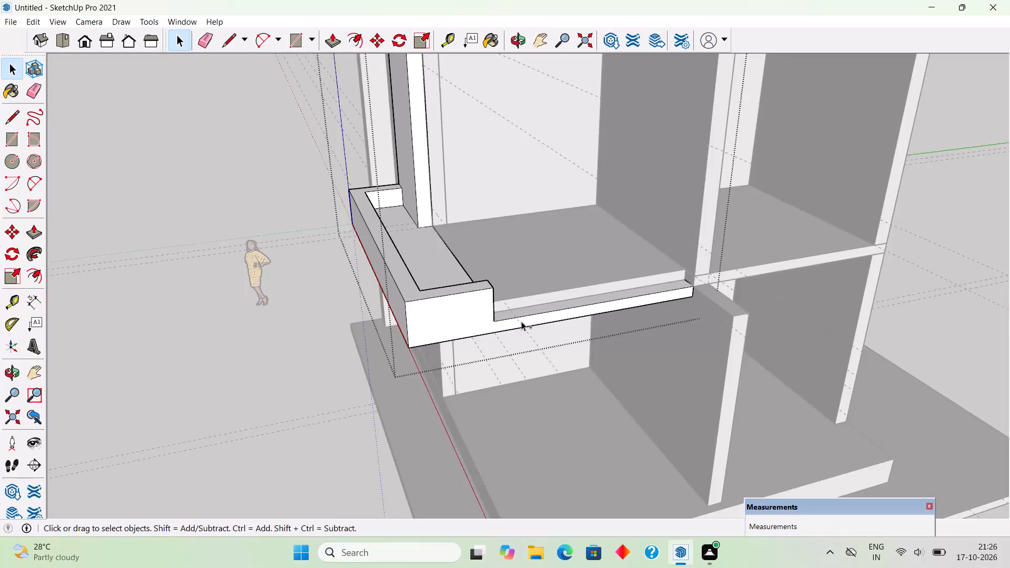
key(ctrl+z)
key(ctrl+z)
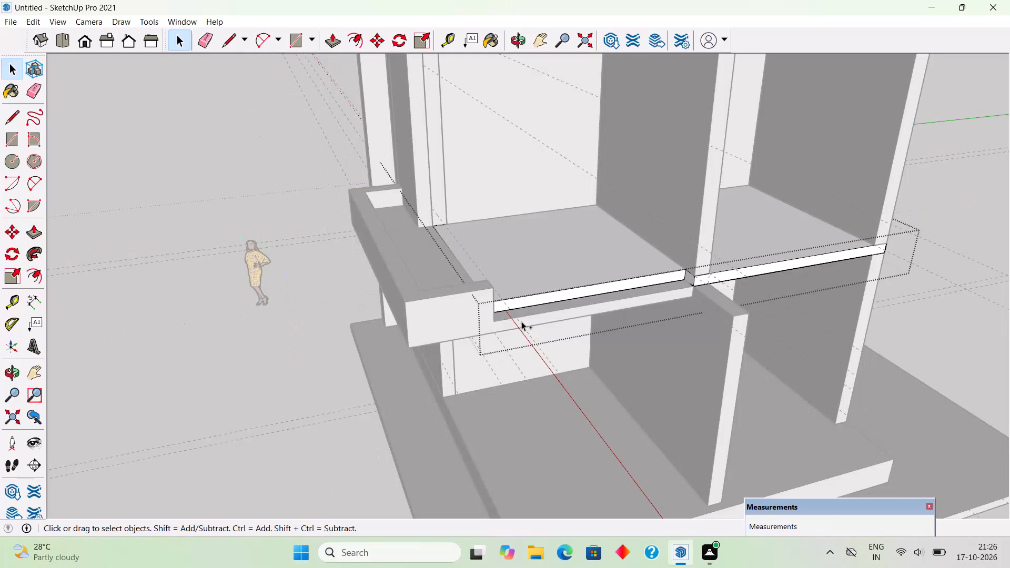
key(ctrl+z)
key(space)
click(266, 187)
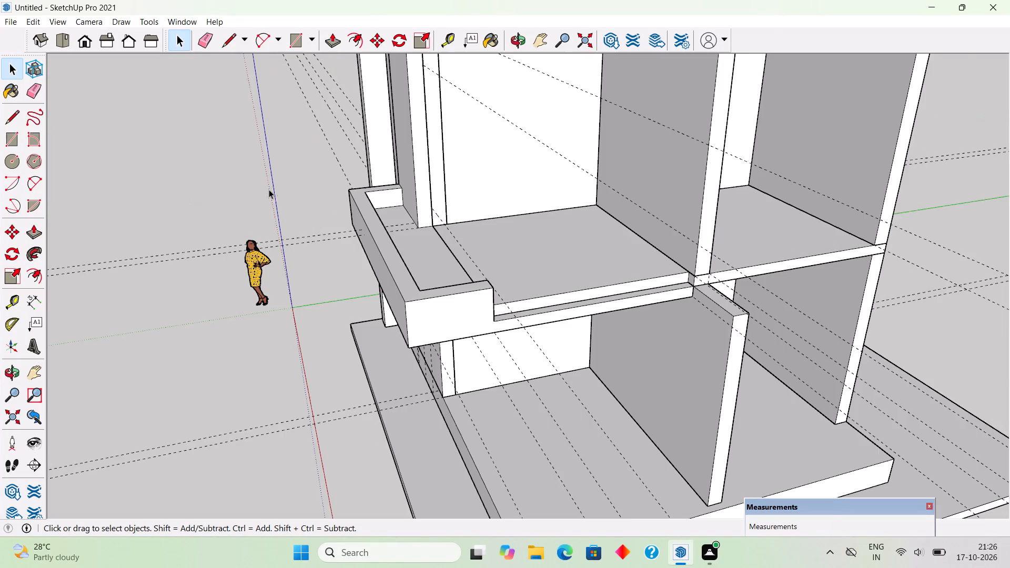
Place two vertical guides on the ground-floor cross wall beneath the canopy, 4' from its inner corner and a further 3' beyond.
scroll(420, 309, up, 2)
middle_drag(454, 313, 772, 169)
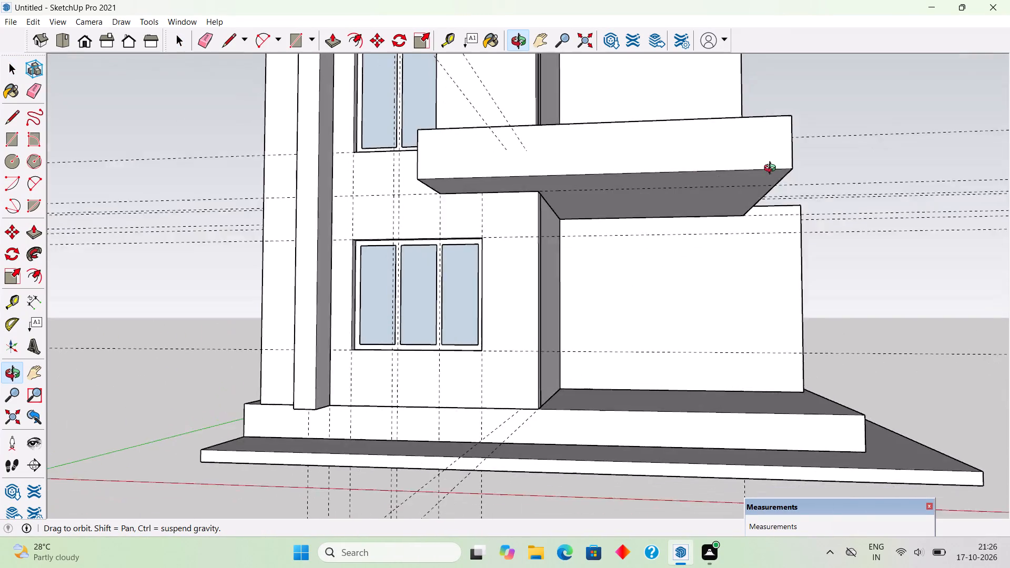
middle_drag(772, 169, 803, 199)
scroll(787, 257, up, 2)
middle_drag(784, 245, 780, 205)
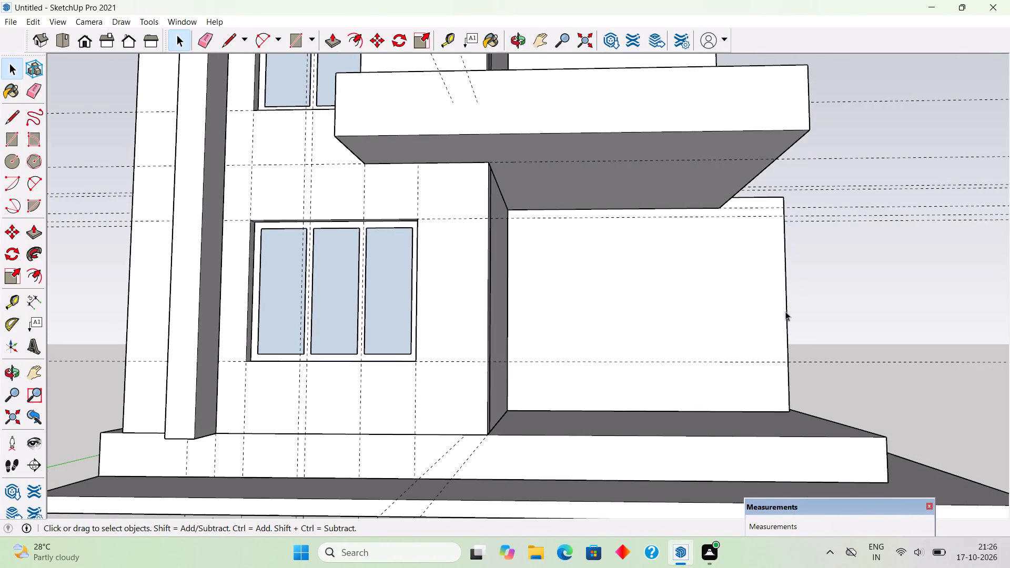
key(t)
click(508, 319)
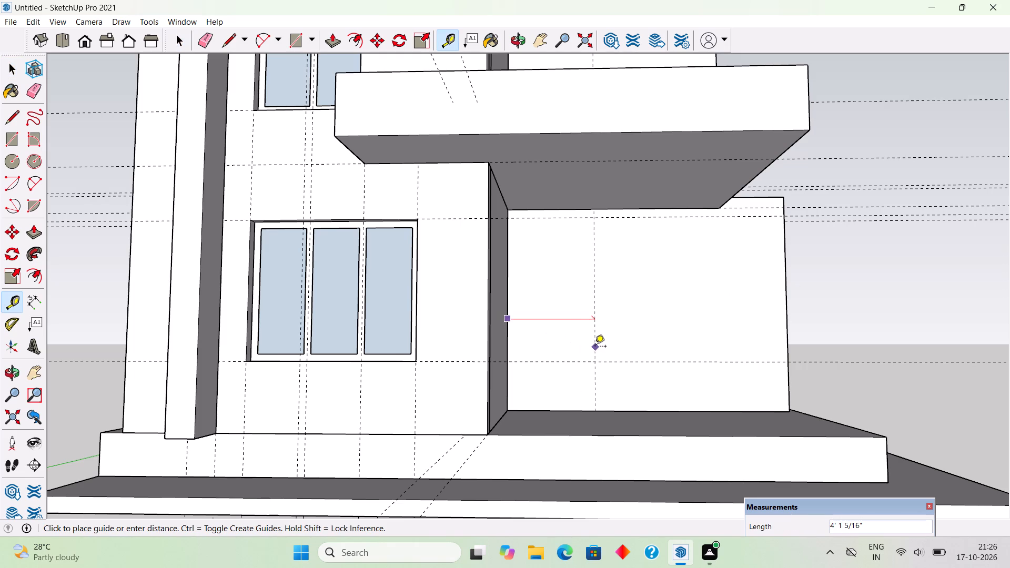
text(4')
key(Return)
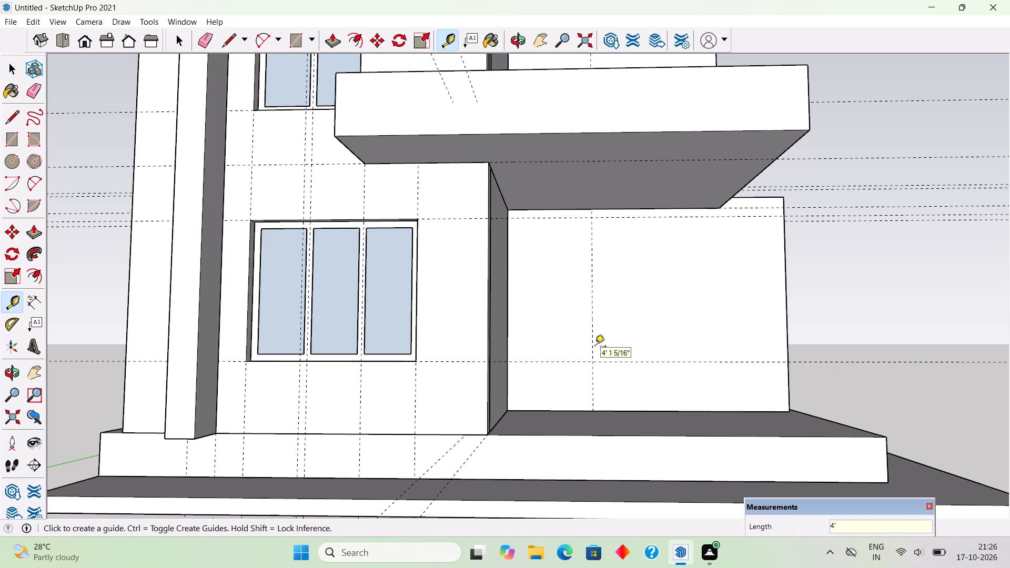
click(592, 331)
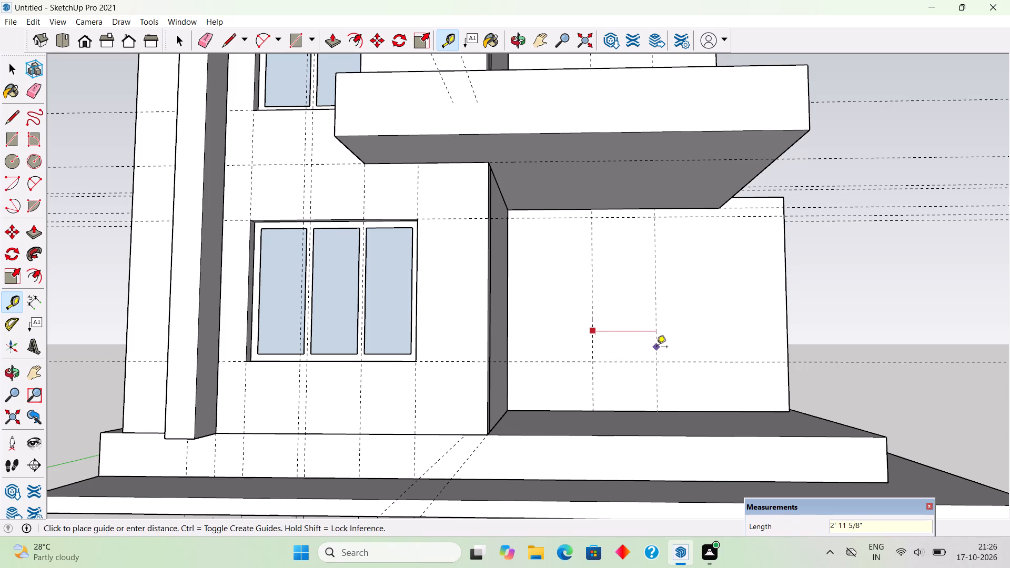
text(3')
key(Return)
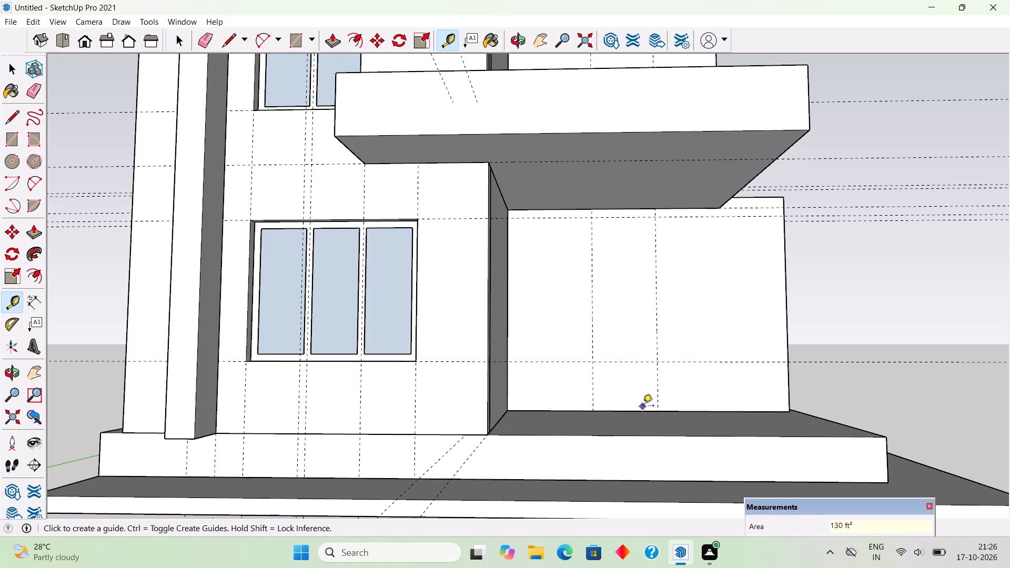
Place a horizontal guide on the ground-floor cross wall, 7' above its base.
click(642, 412)
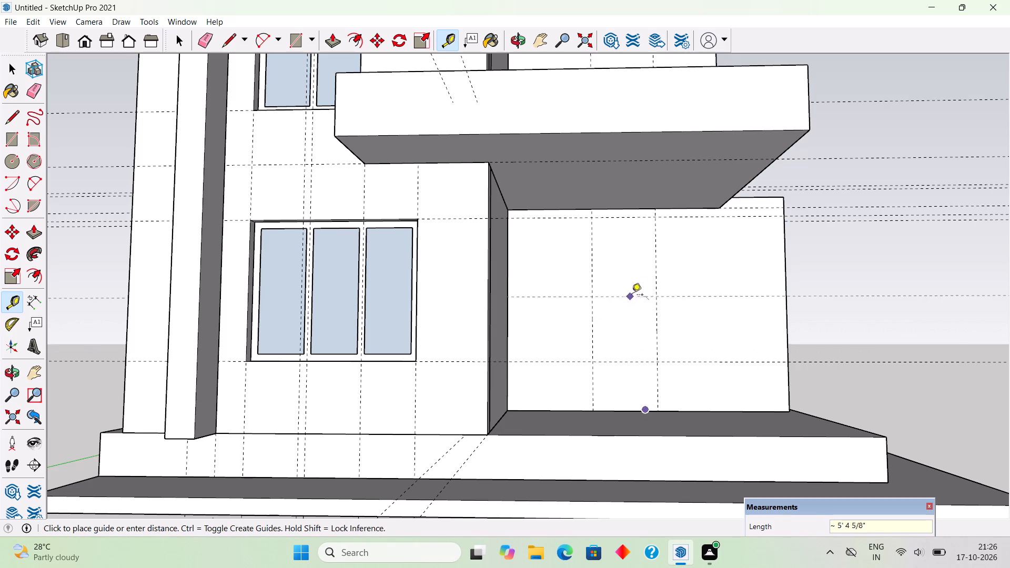
key(t)
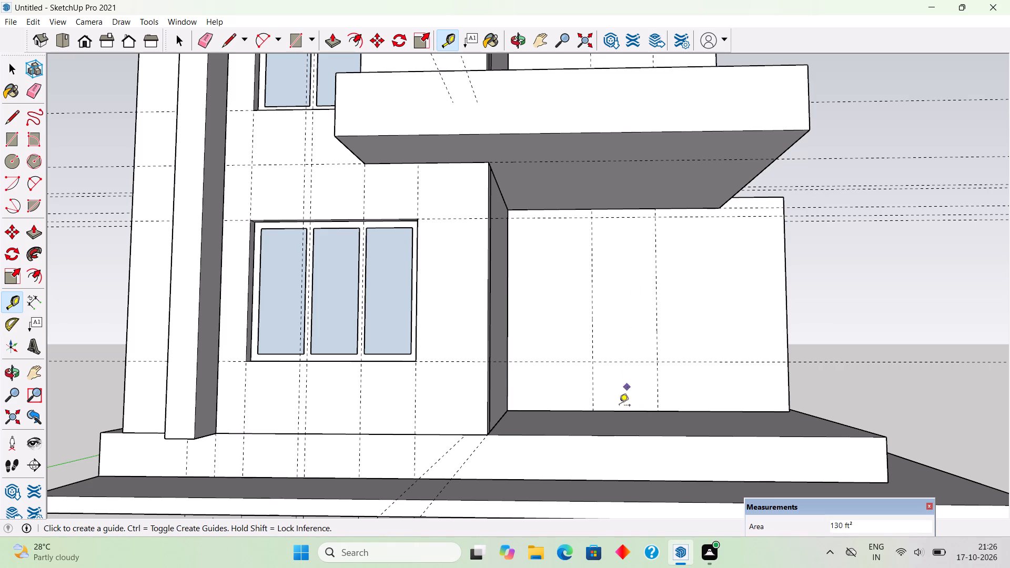
click(617, 411)
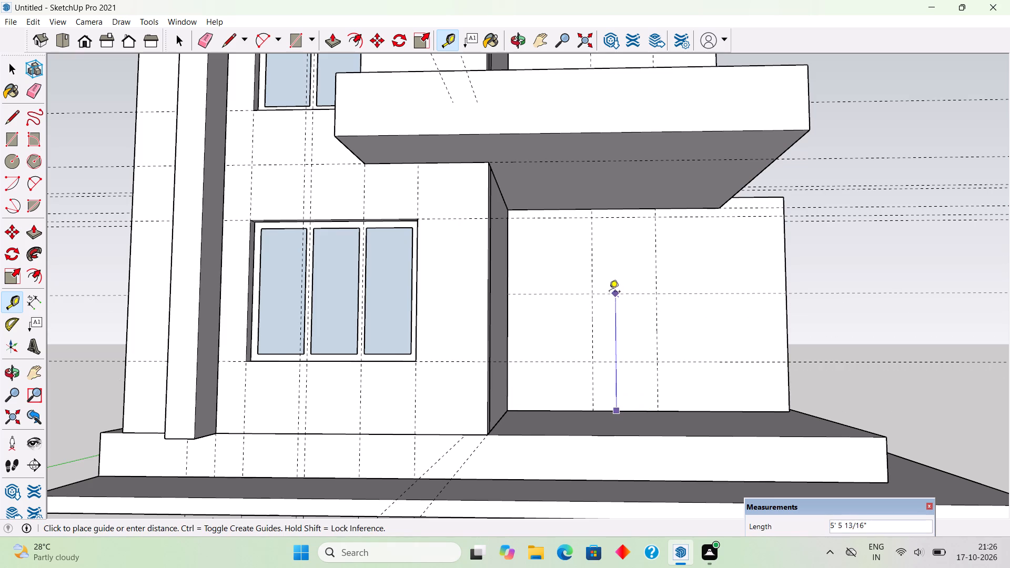
text(7')
key(Return)
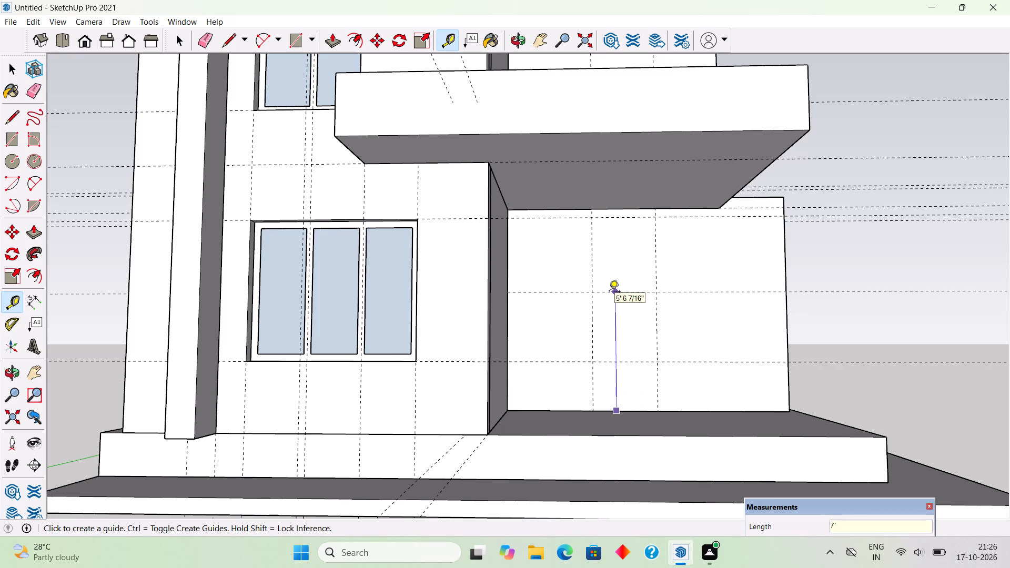
key(space)
Place another horizontal guide on the same wall, 8' above its base.
middle_drag(592, 314, 622, 374)
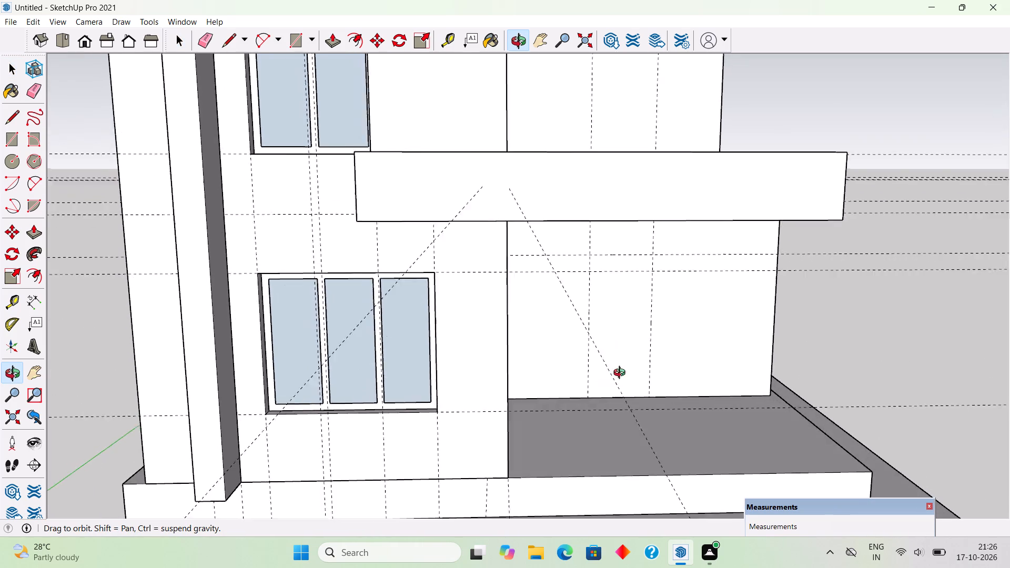
middle_drag(622, 374, 585, 331)
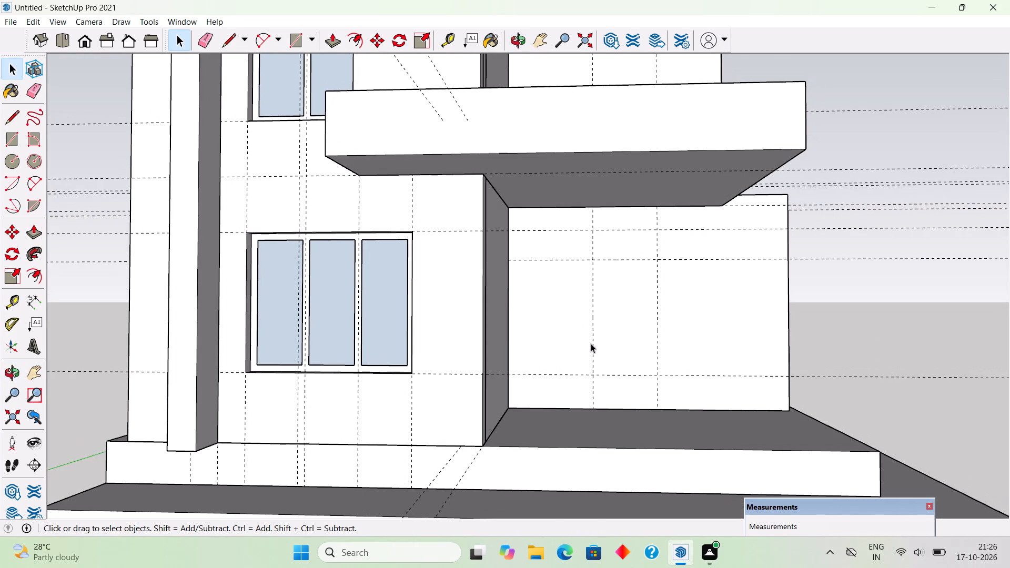
key(t)
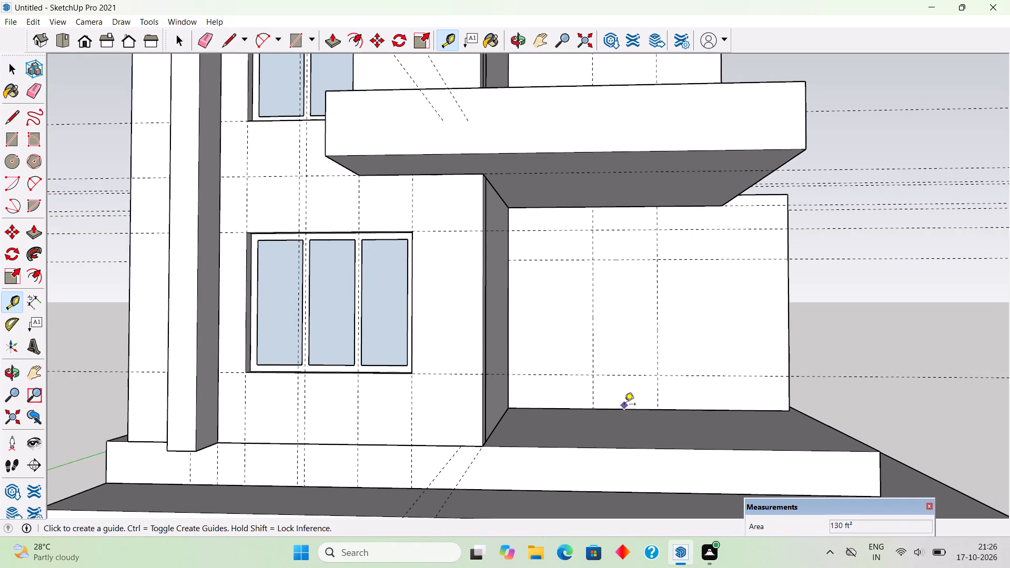
click(624, 407)
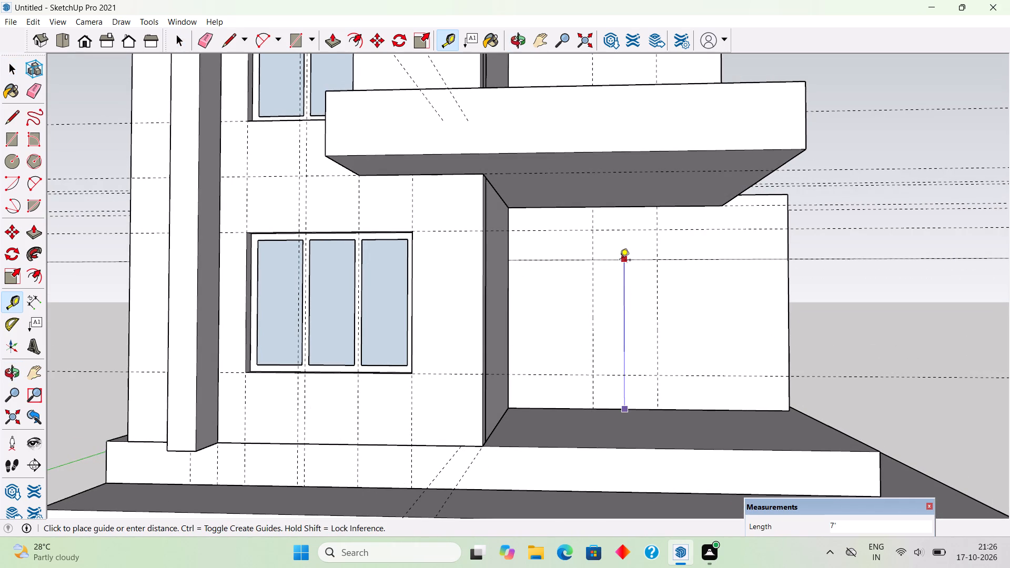
text(8')
key(Return)
key(space)
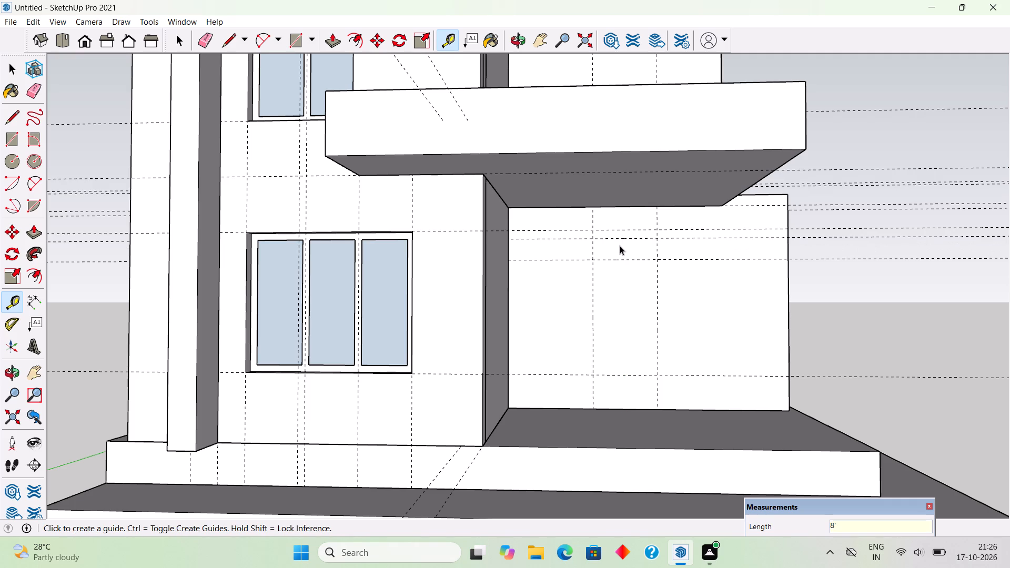
Cut a 3' by 8' door opening between the guides on the ground-floor cross wall, pushing it 9" through the wall.
triple_click(624, 303)
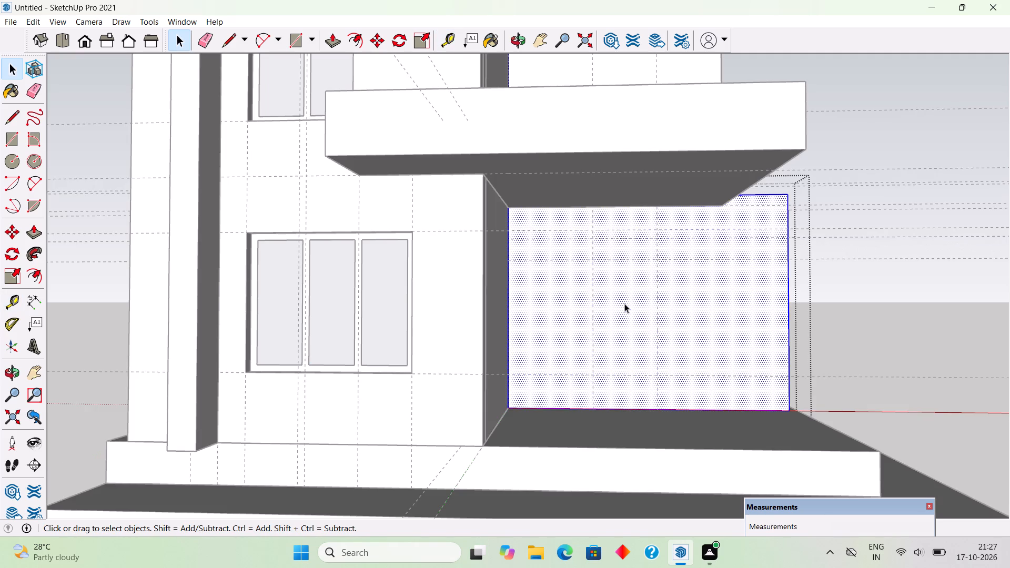
key(r)
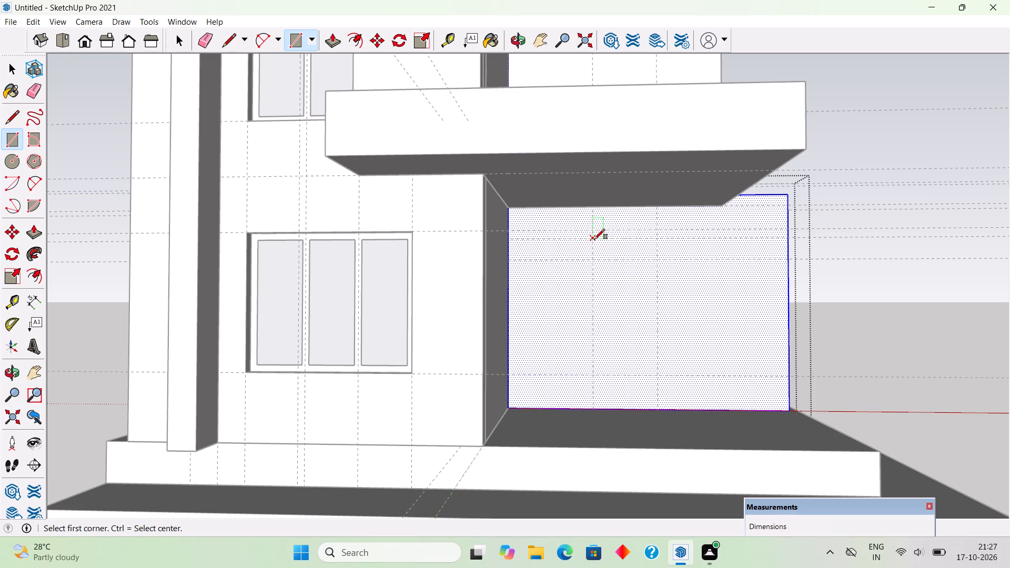
click(594, 239)
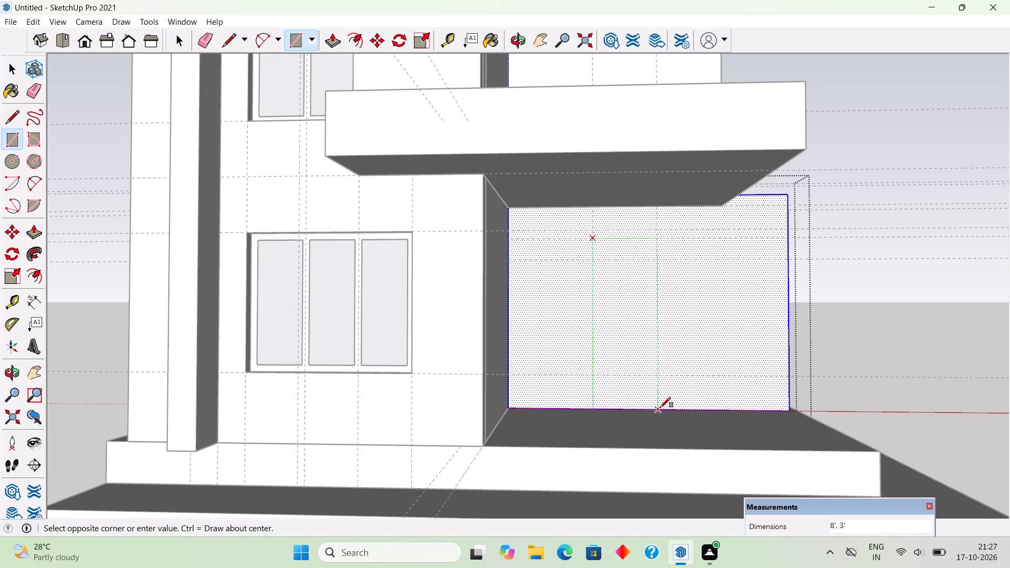
click(660, 408)
key(p)
drag(633, 387, 632, 326)
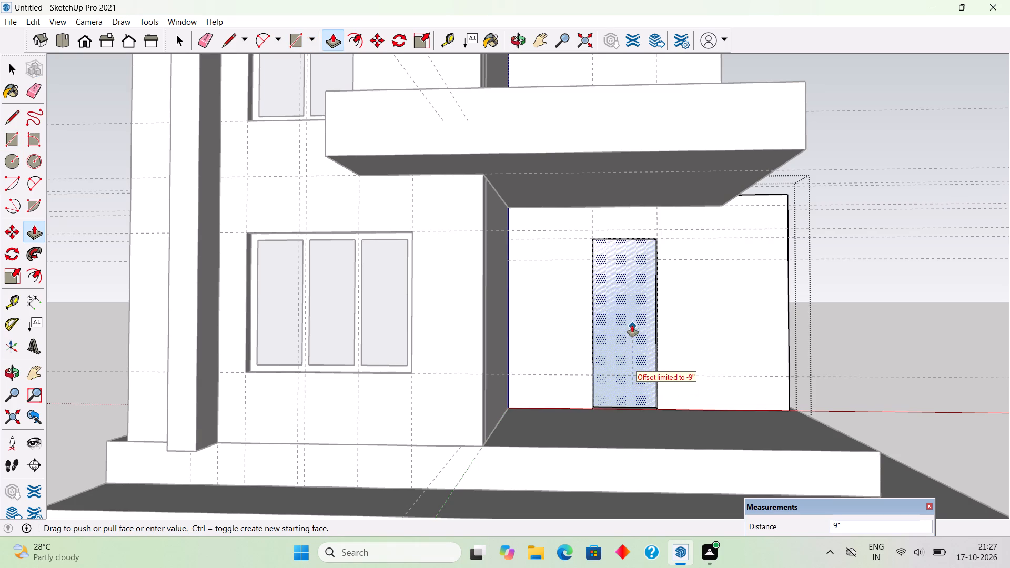
drag(632, 326, 632, 323)
key(space)
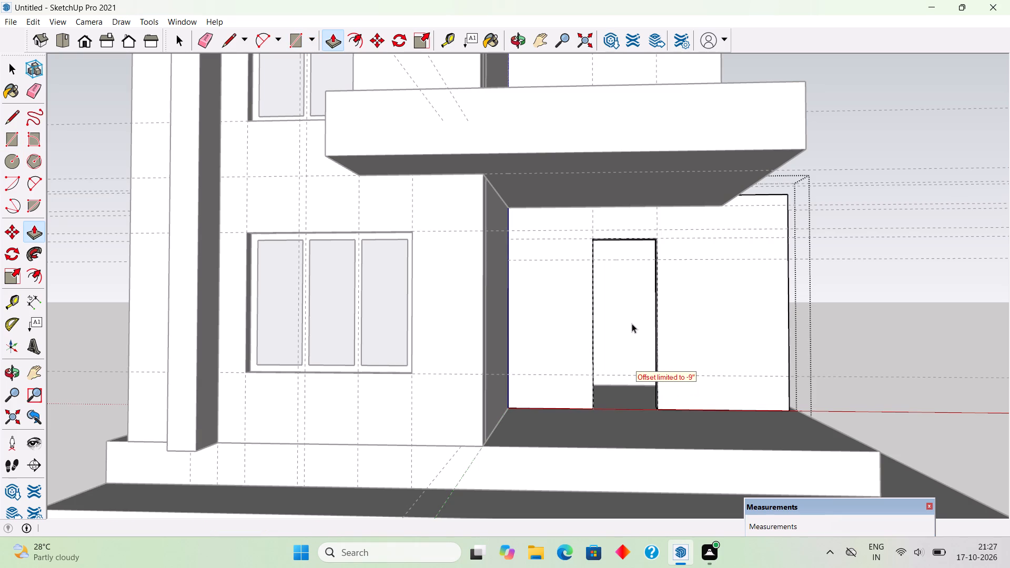
click(879, 344)
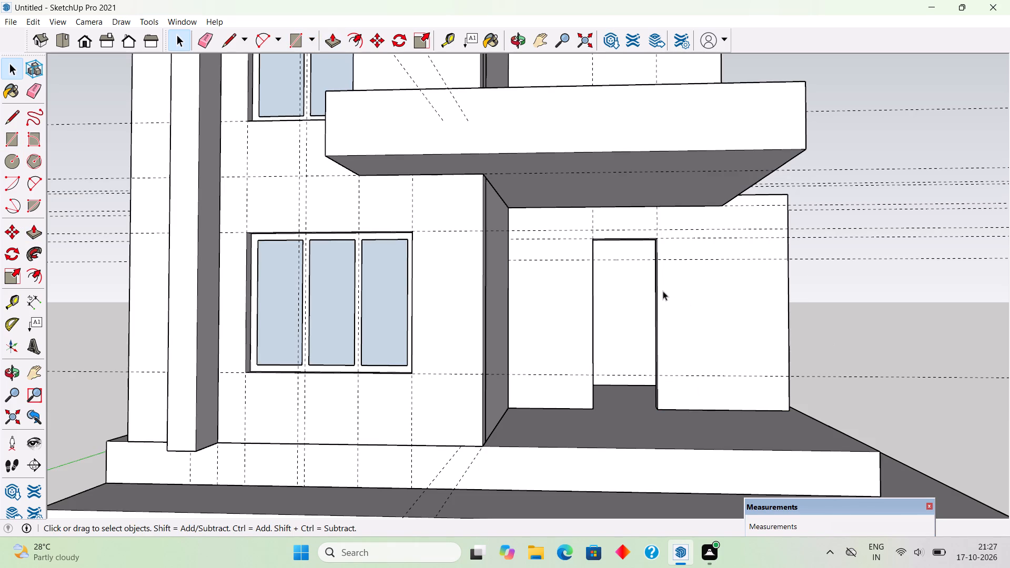
Draw a 3' by 8' rectangle filling the new door opening, flush with the wall's outer face.
key(r)
click(595, 241)
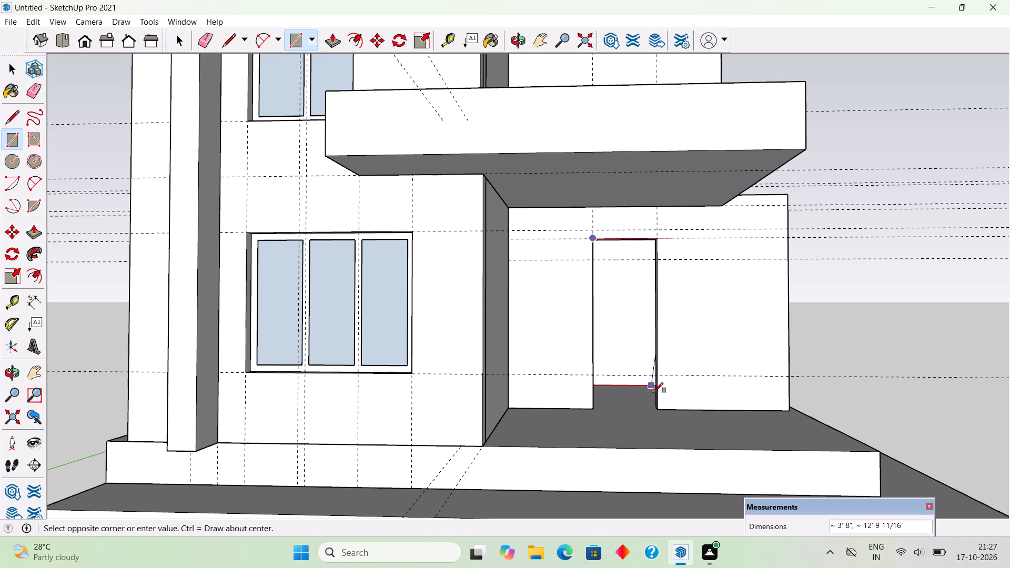
scroll(662, 409, up, 6)
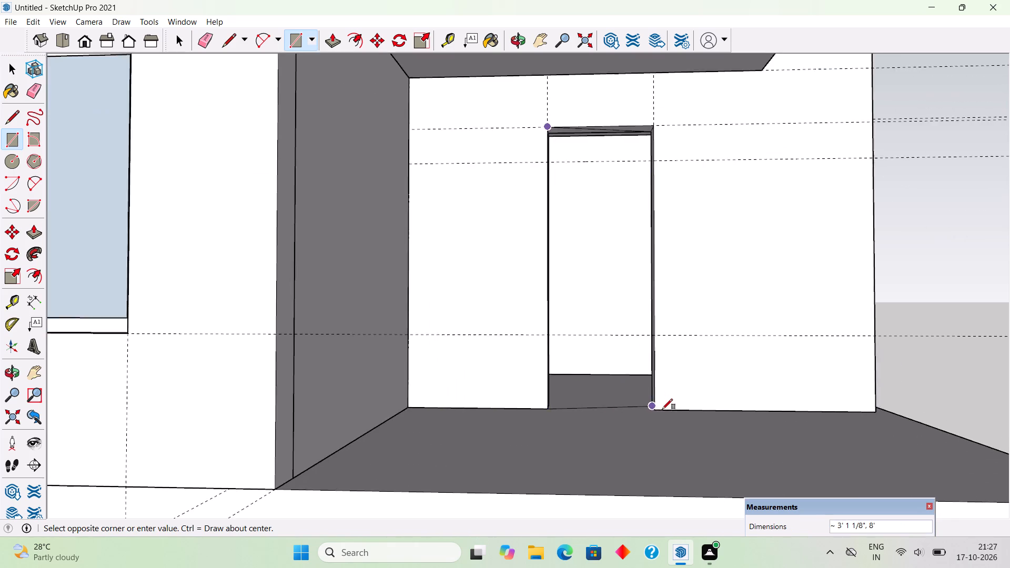
scroll(662, 414, up, 3)
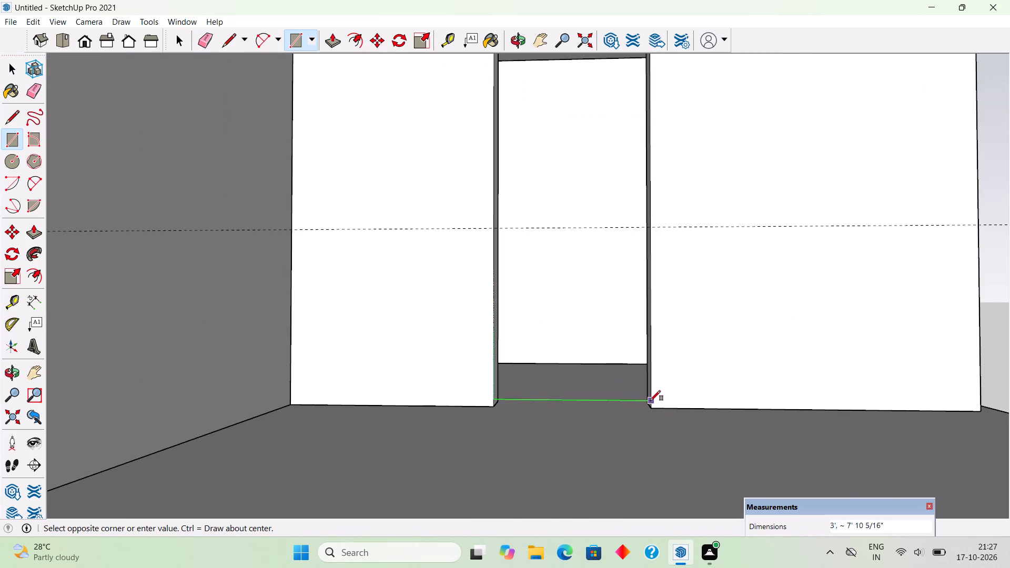
click(653, 409)
Offset the door rectangle's edges 3" inward and delete the inner face to leave a frame outline.
middle_drag(624, 464, 474, 472)
scroll(474, 472, down, 4)
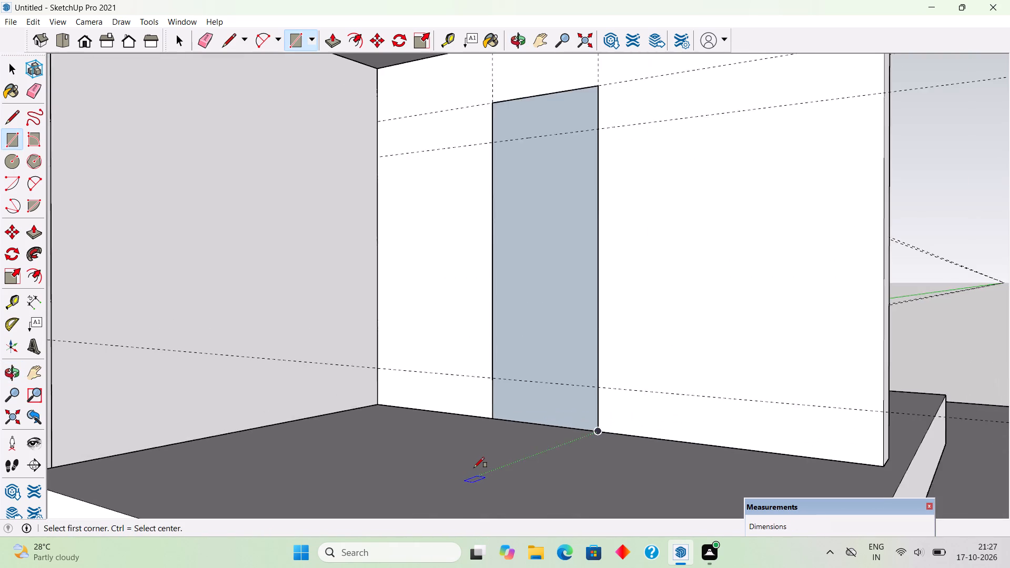
scroll(474, 468, down, 2)
middle_drag(474, 467, 646, 439)
key(f)
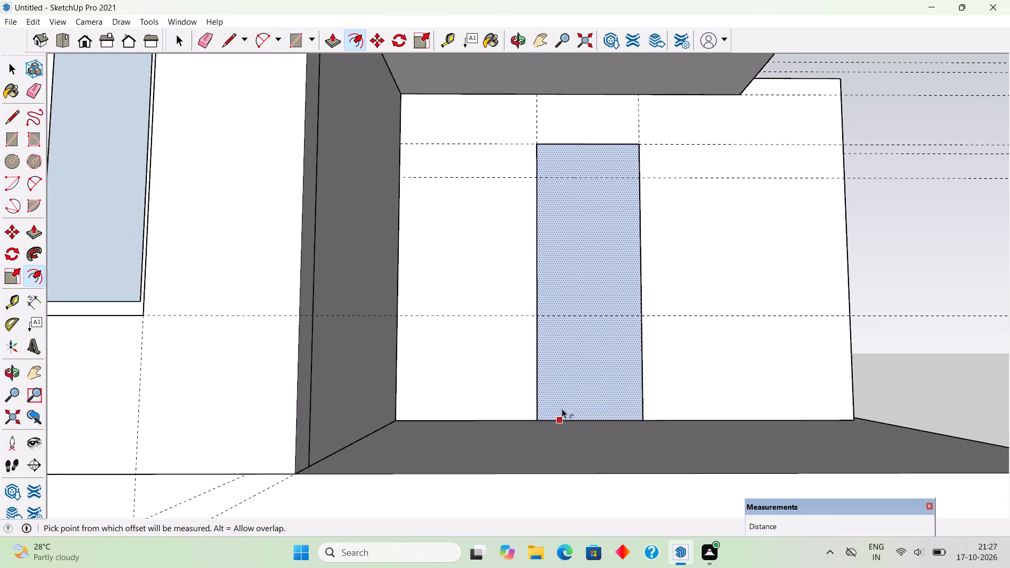
click(566, 412)
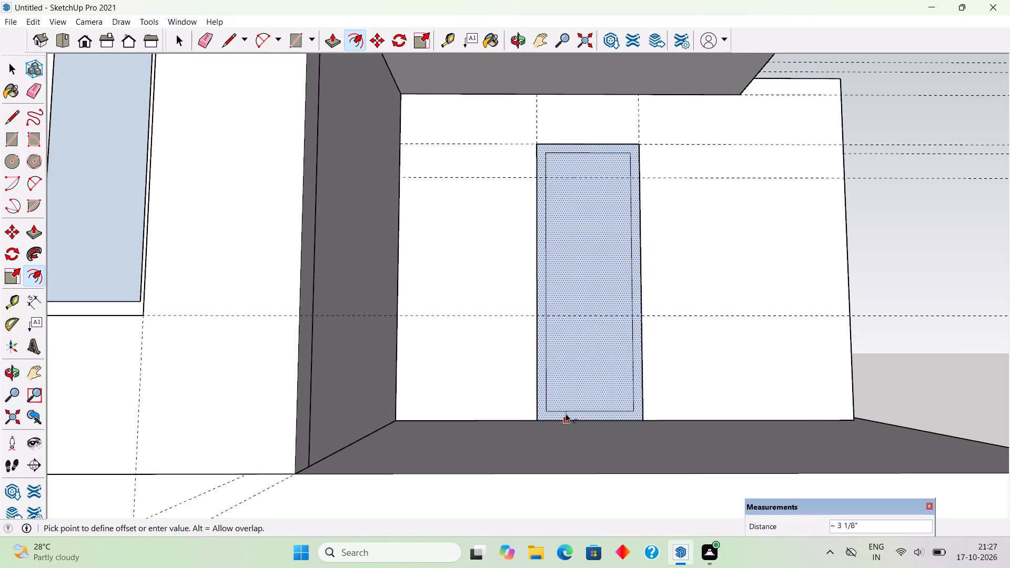
text(3")
key(Return)
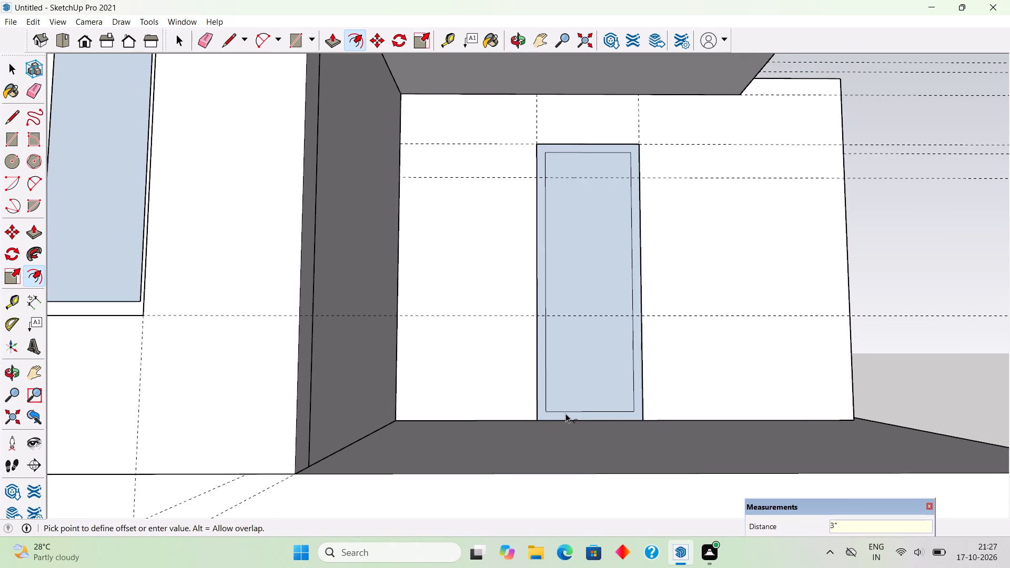
key(space)
click(573, 387)
key(Delete)
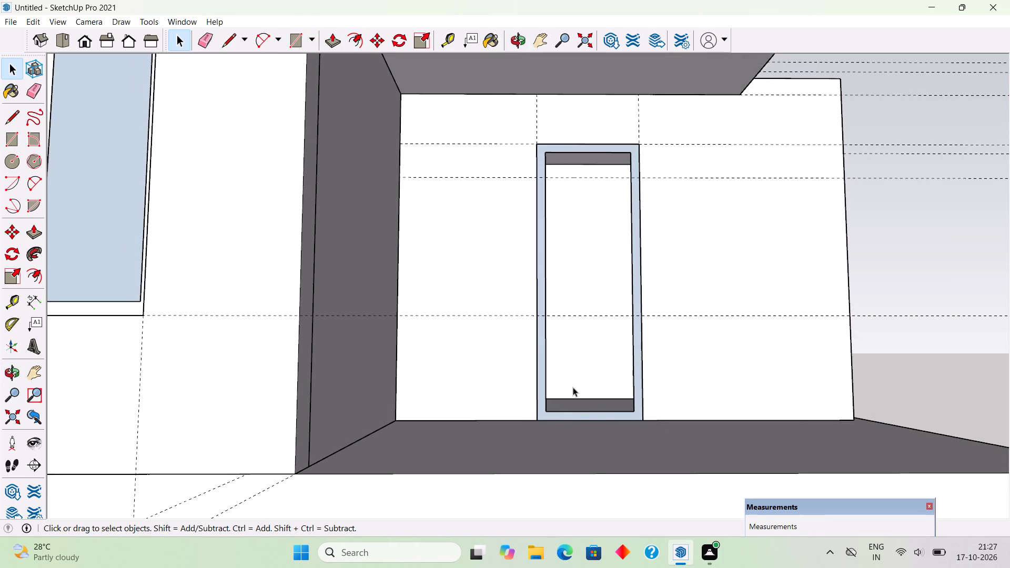
Pull the door frame face out 3" and make the frame a group.
click(641, 404)
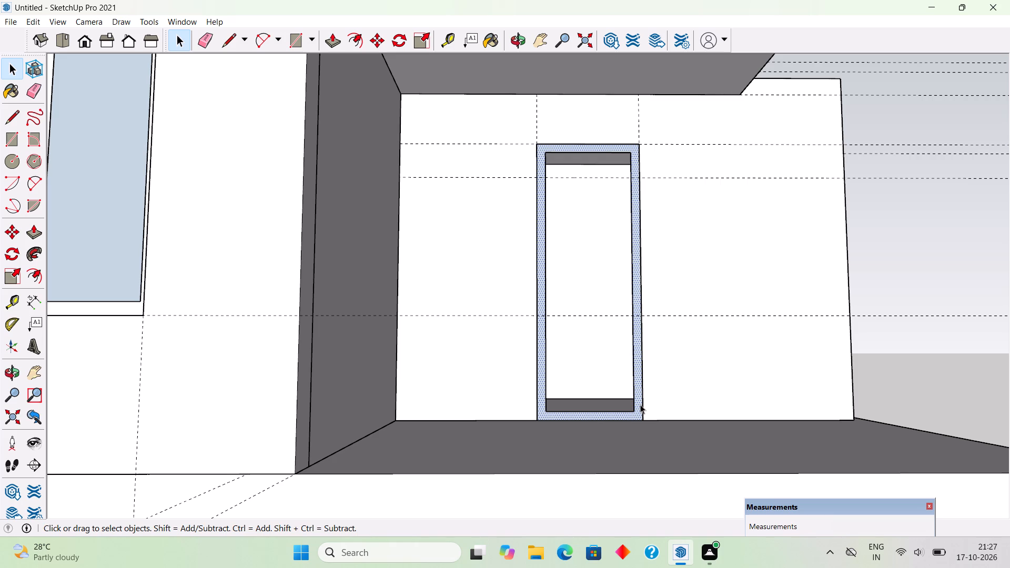
key(p)
click(640, 404)
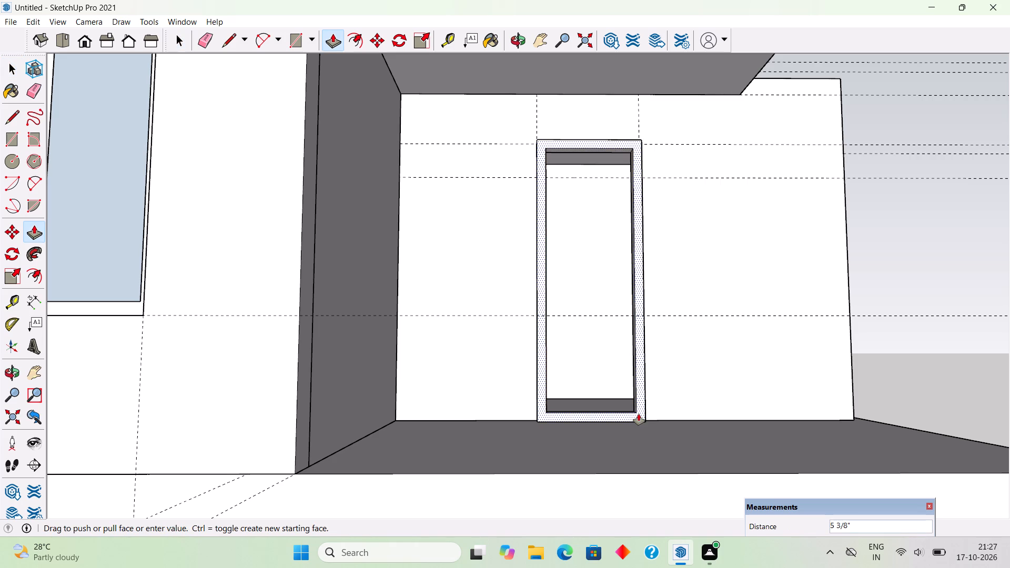
text(3")
key(Return)
key(space)
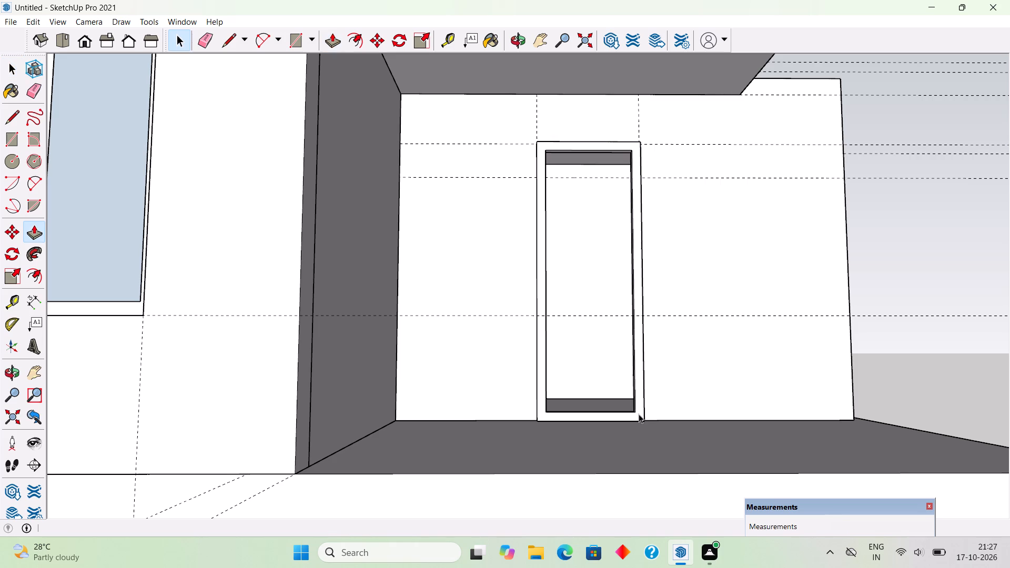
triple_click(639, 414)
right_click(639, 414)
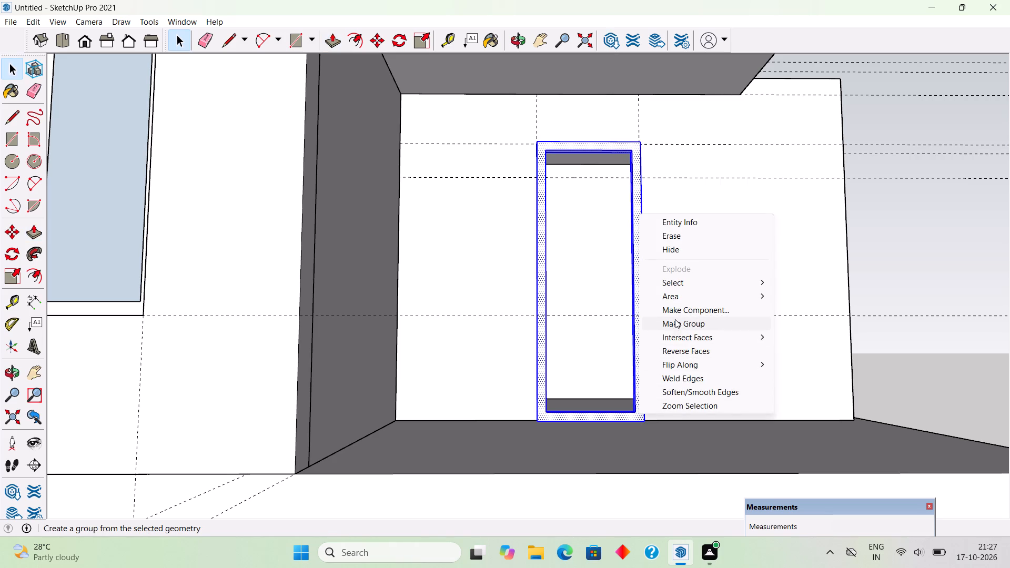
click(676, 324)
click(878, 250)
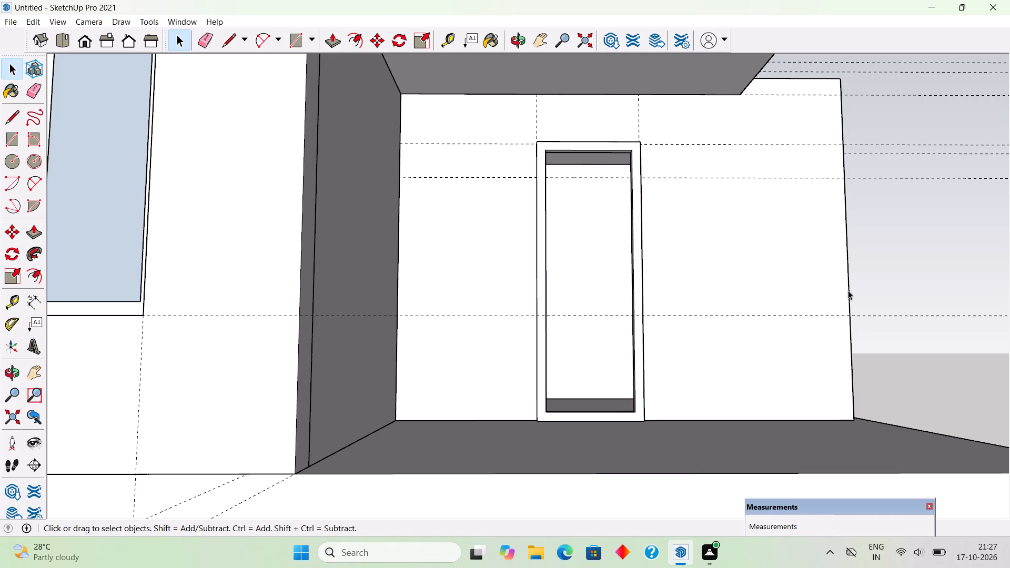
Draw a 2' 6" by 7' 6" door panel rectangle inside the frame and pull it out 3".
middle_drag(774, 388, 785, 474)
key(r)
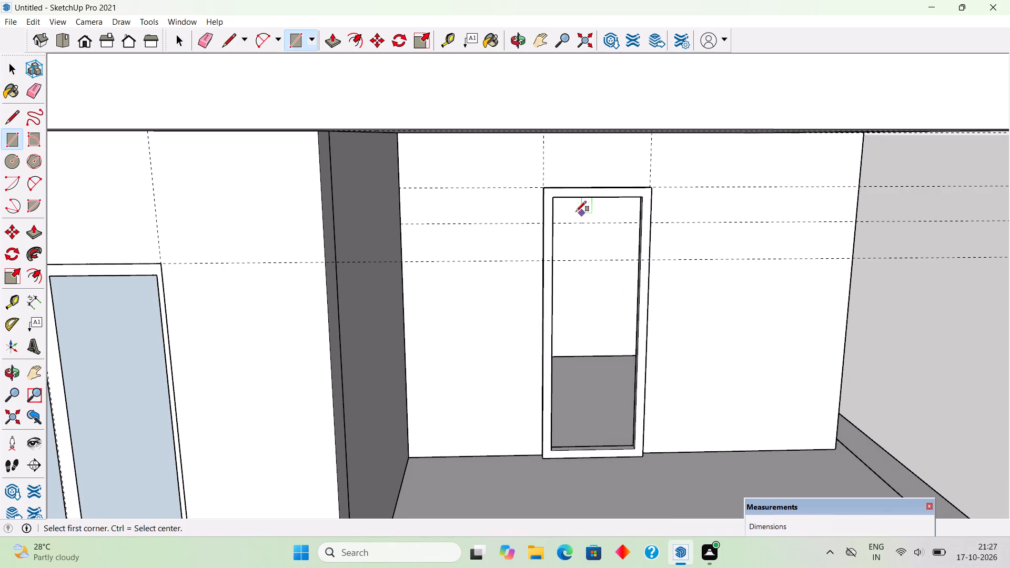
click(555, 201)
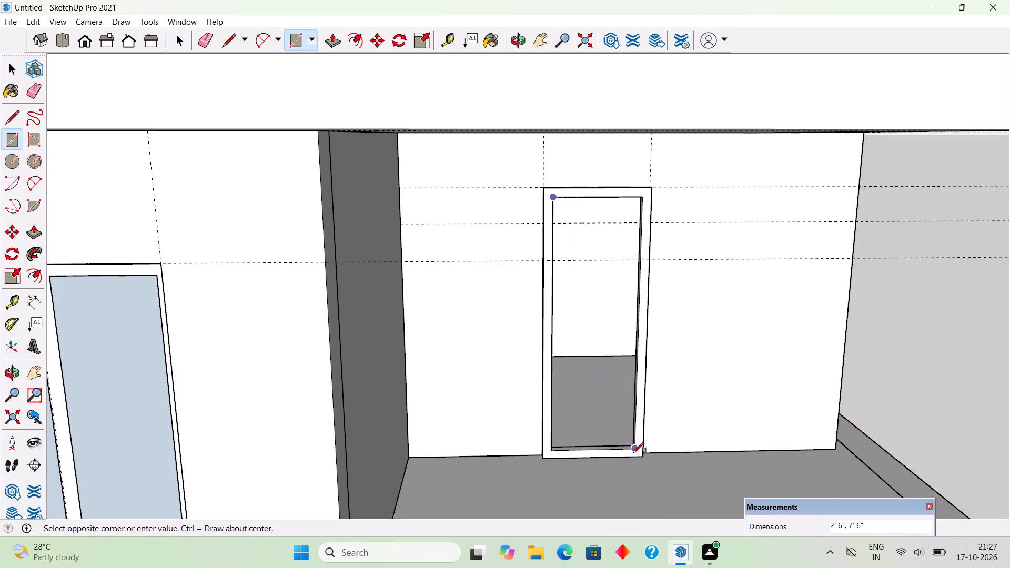
click(633, 449)
key(p)
click(618, 426)
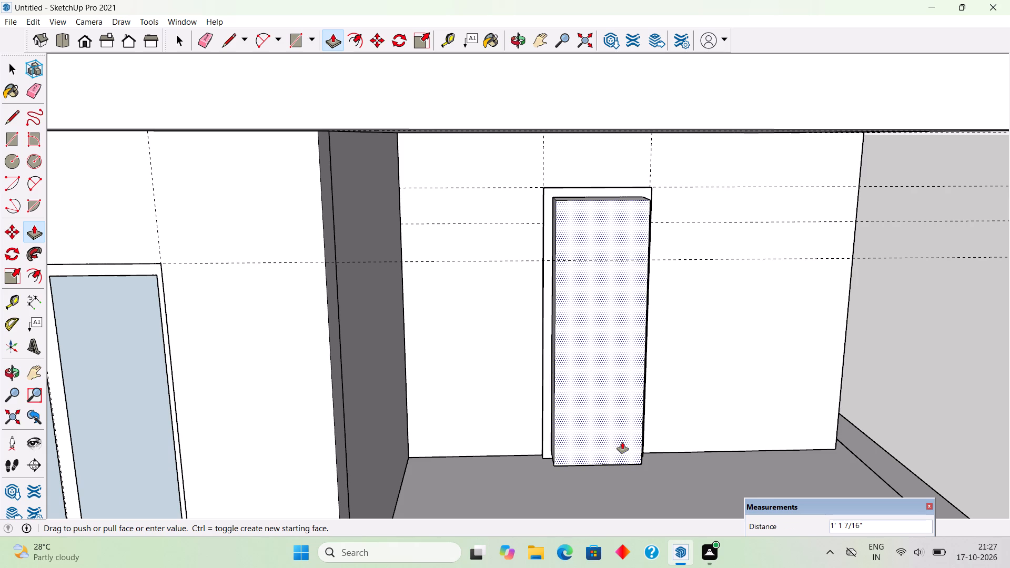
text(3")
key(Return)
key(space)
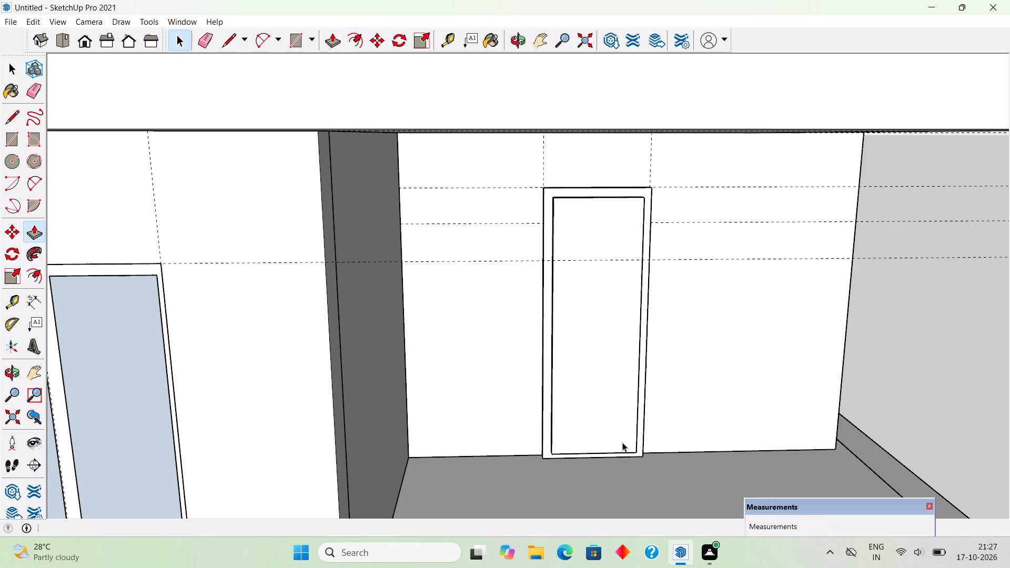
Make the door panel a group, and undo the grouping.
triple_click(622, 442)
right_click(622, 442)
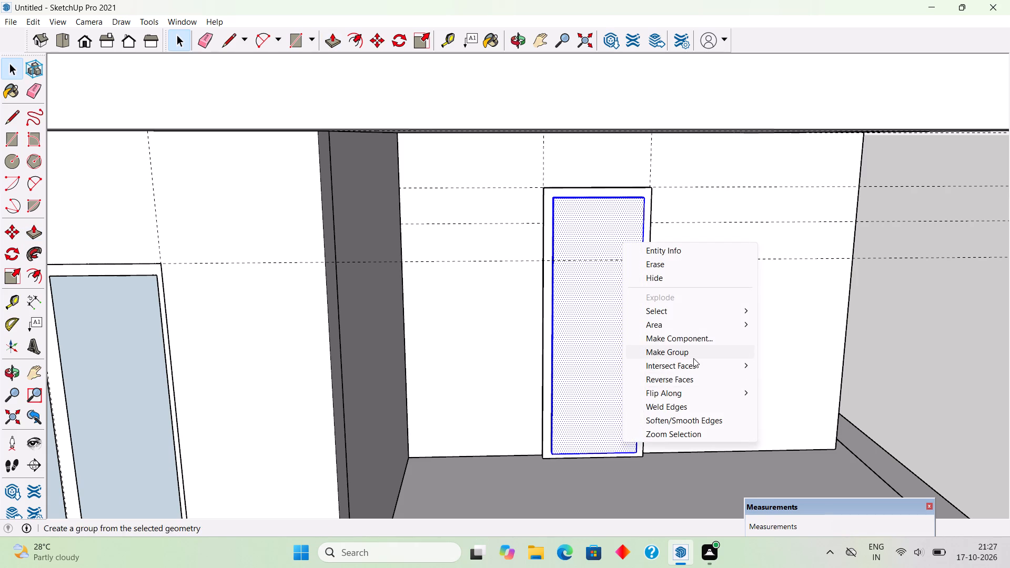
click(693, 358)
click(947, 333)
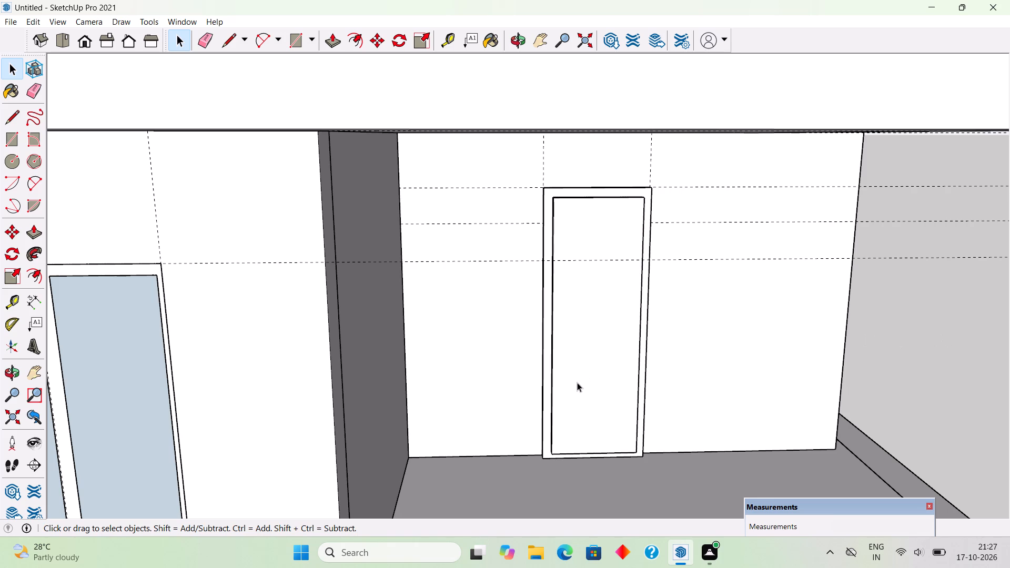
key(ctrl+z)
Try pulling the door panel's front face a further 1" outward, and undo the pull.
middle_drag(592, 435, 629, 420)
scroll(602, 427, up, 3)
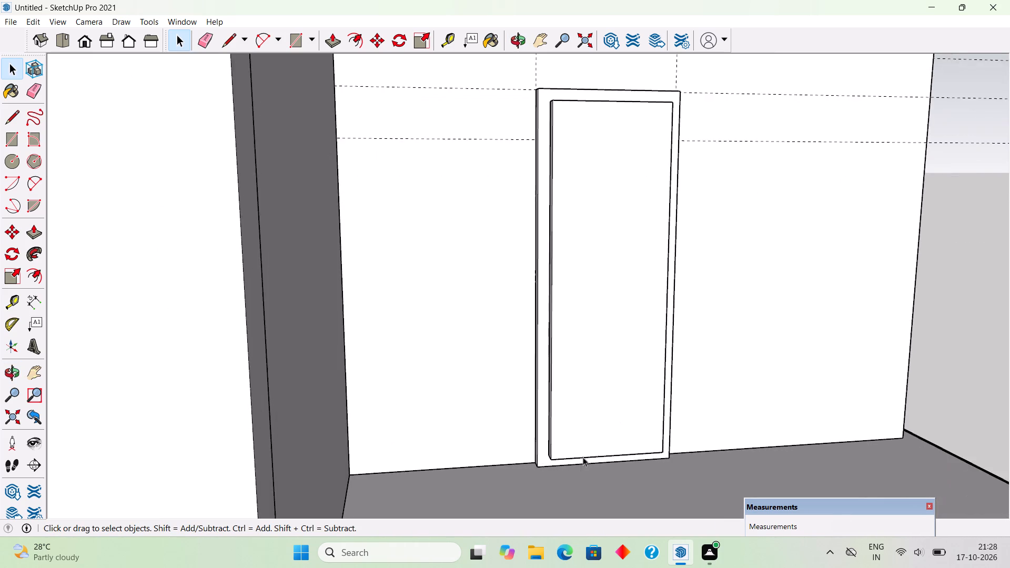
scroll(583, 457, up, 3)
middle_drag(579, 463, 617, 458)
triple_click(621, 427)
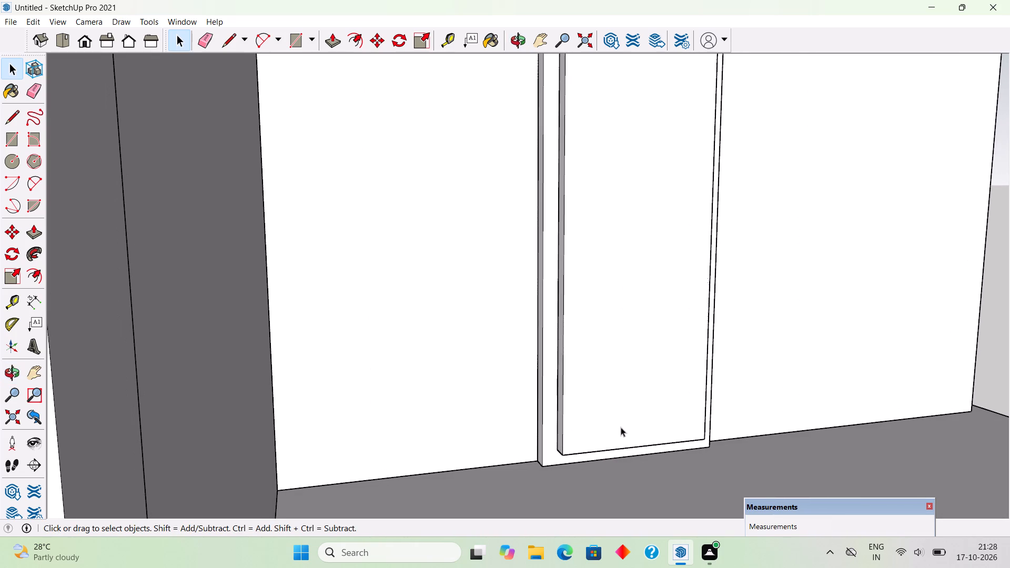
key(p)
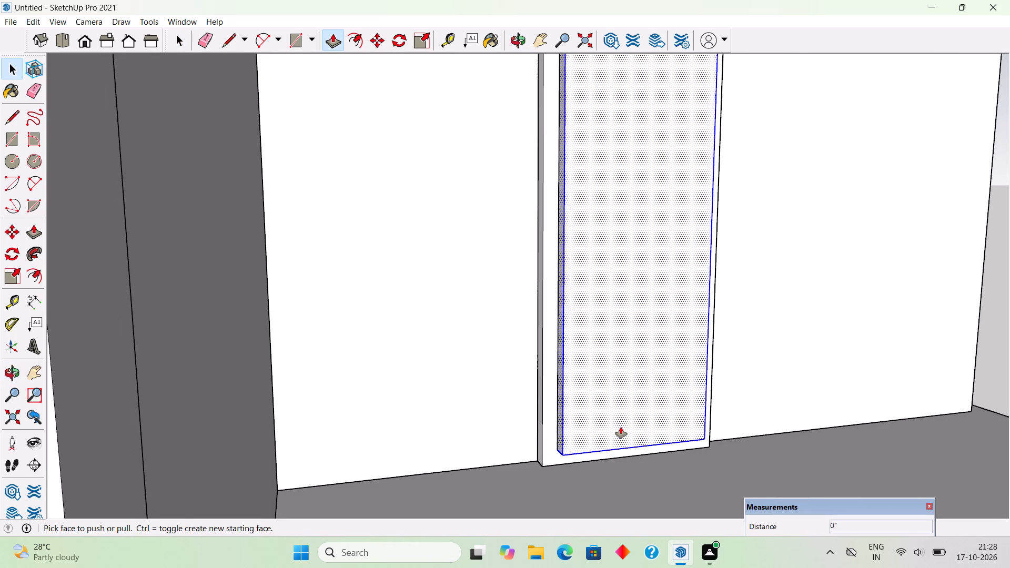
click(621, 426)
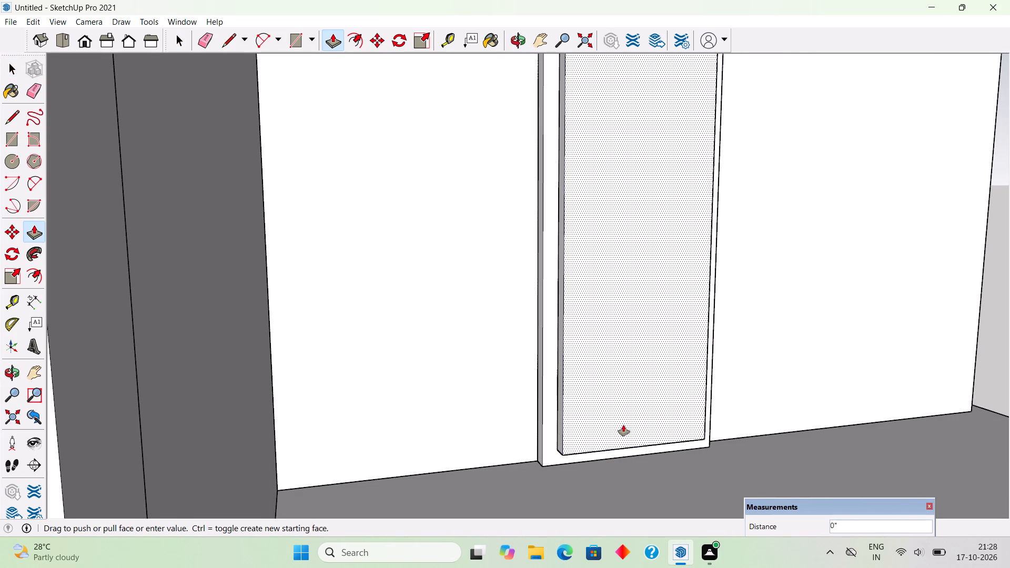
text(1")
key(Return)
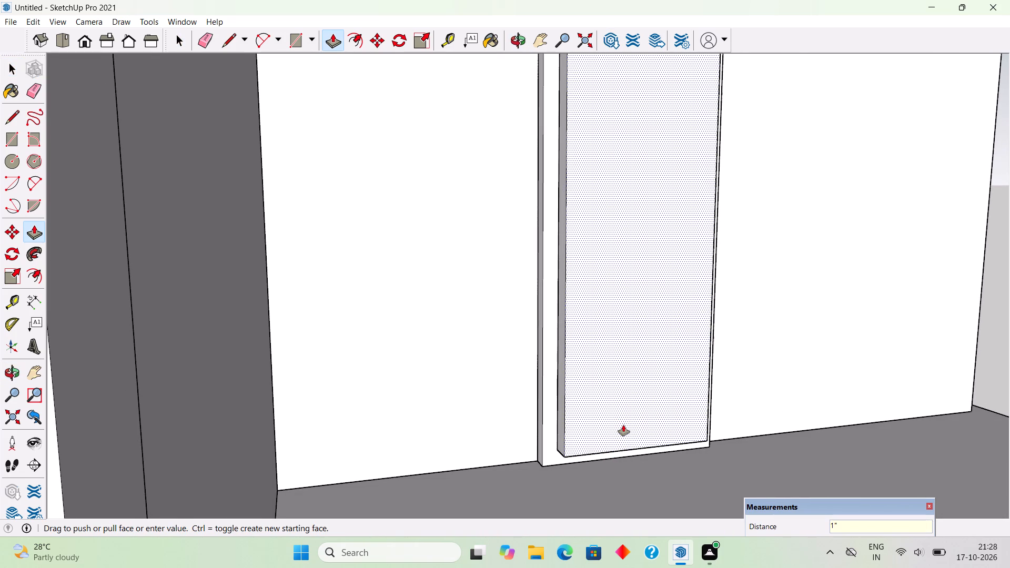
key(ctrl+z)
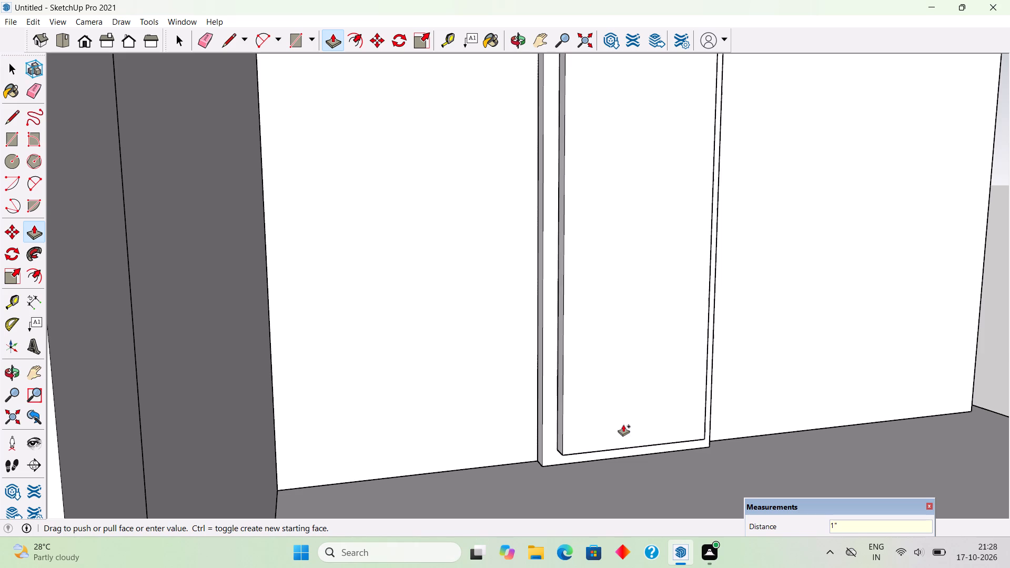
Push the door panel's front face 1" inward within the frame.
click(594, 420)
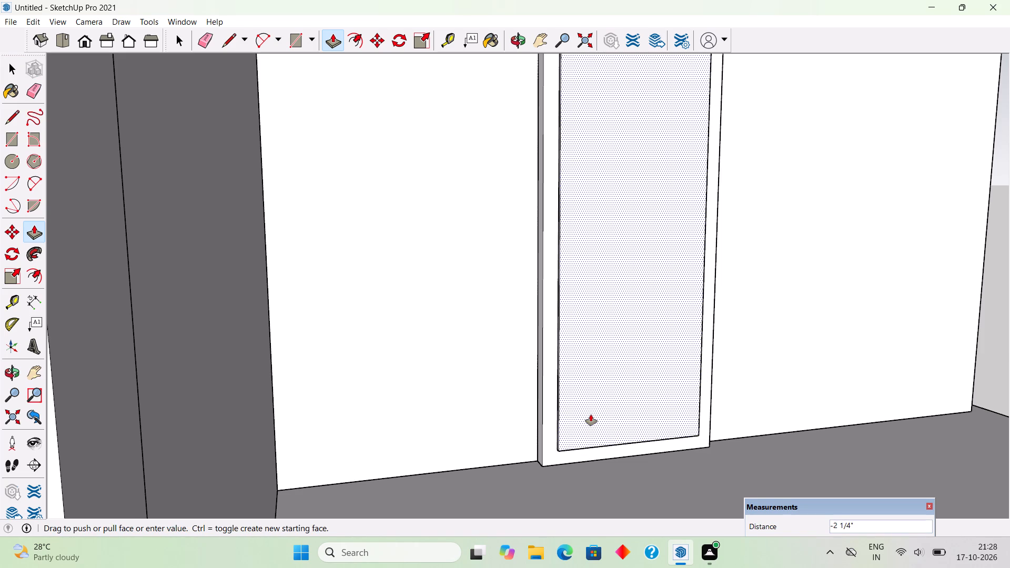
text(1")
key(Return)
key(space)
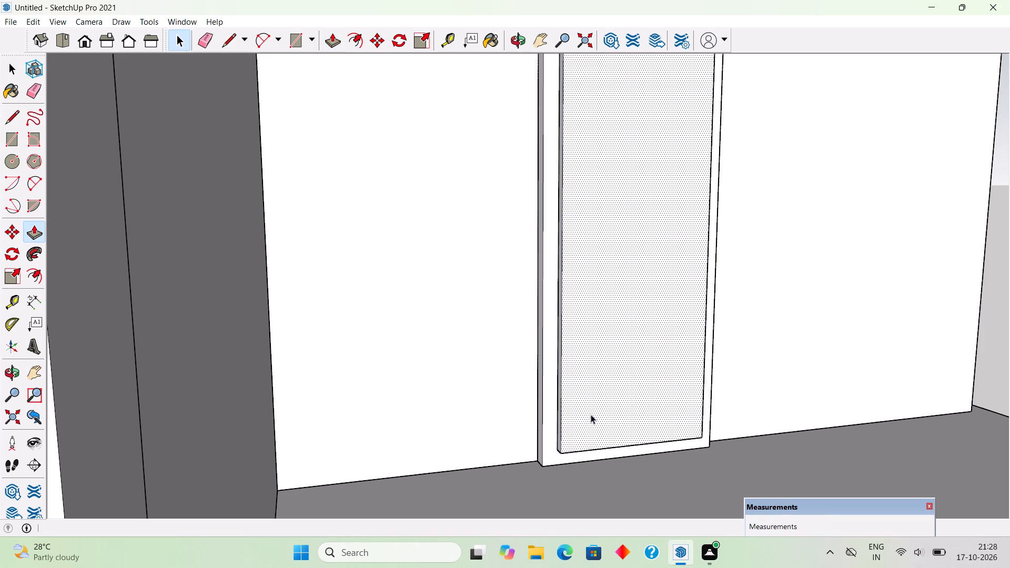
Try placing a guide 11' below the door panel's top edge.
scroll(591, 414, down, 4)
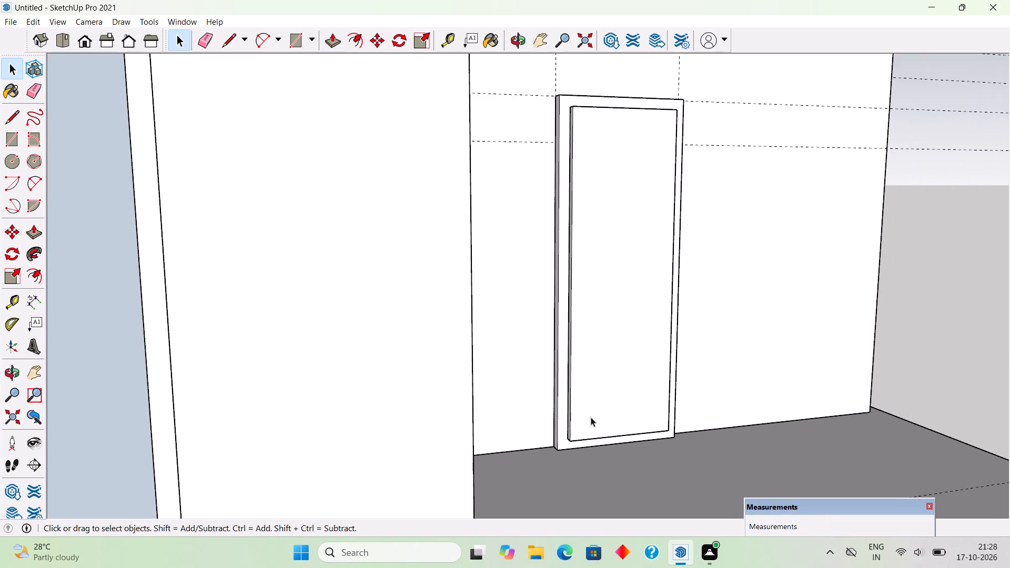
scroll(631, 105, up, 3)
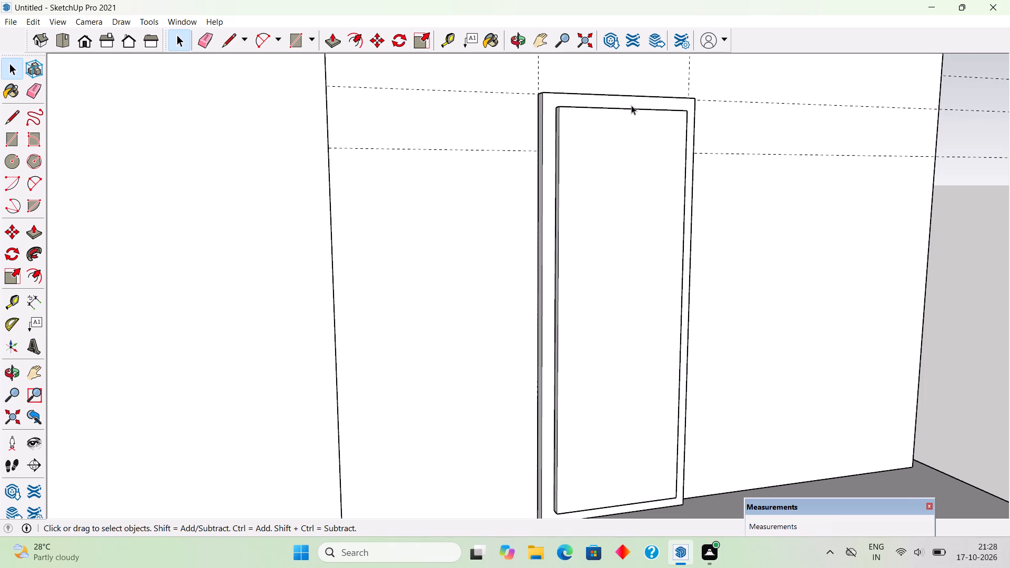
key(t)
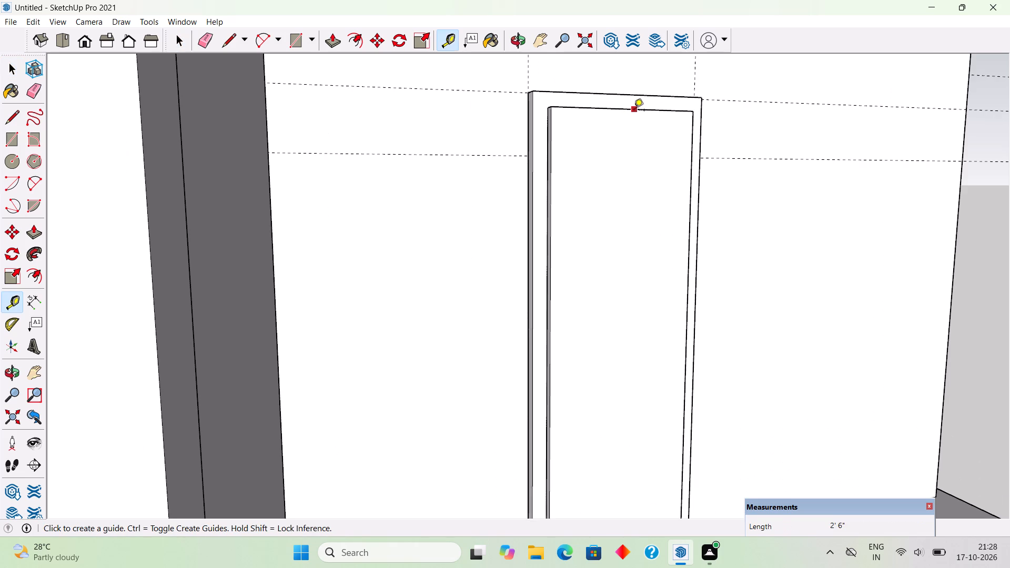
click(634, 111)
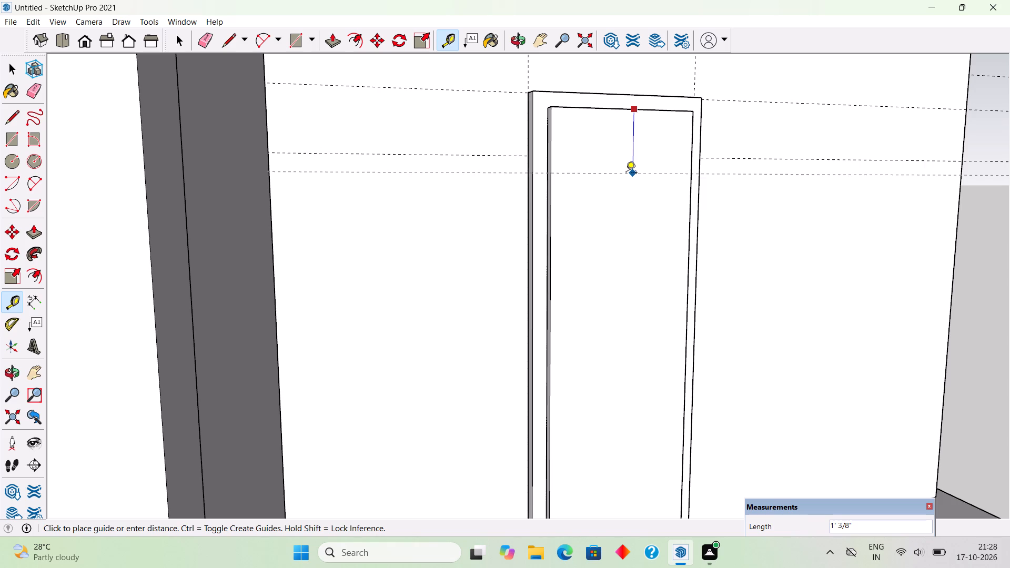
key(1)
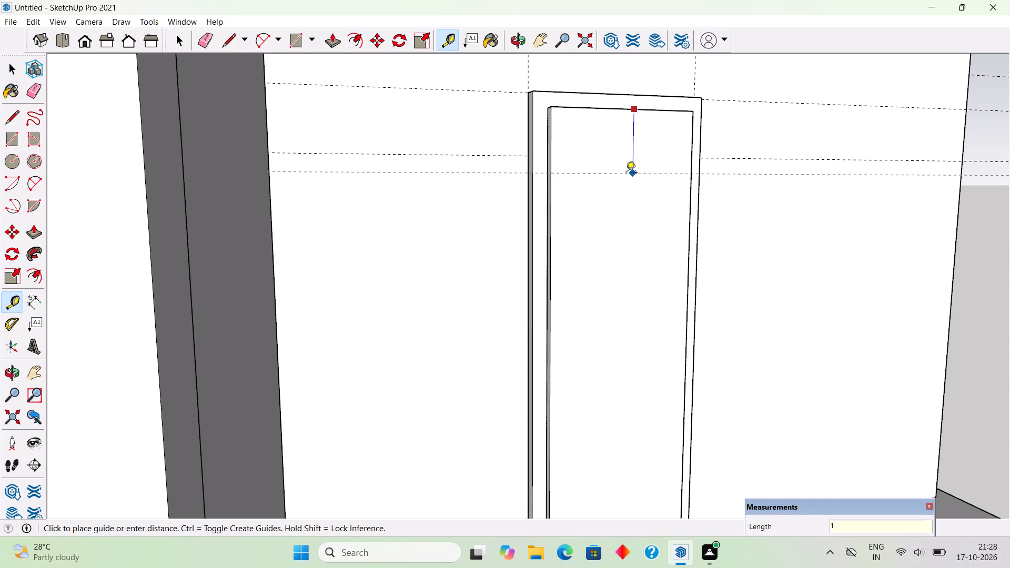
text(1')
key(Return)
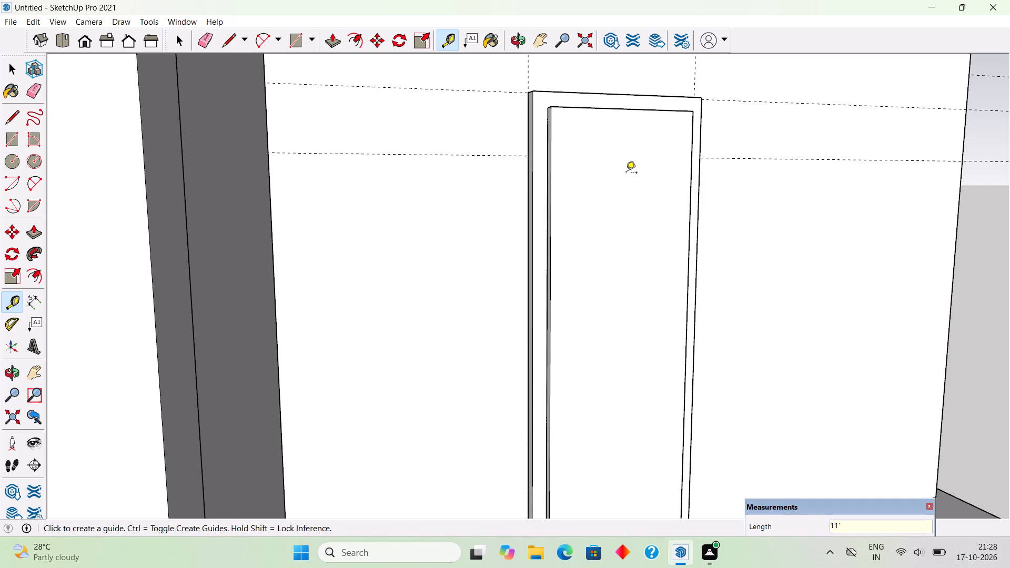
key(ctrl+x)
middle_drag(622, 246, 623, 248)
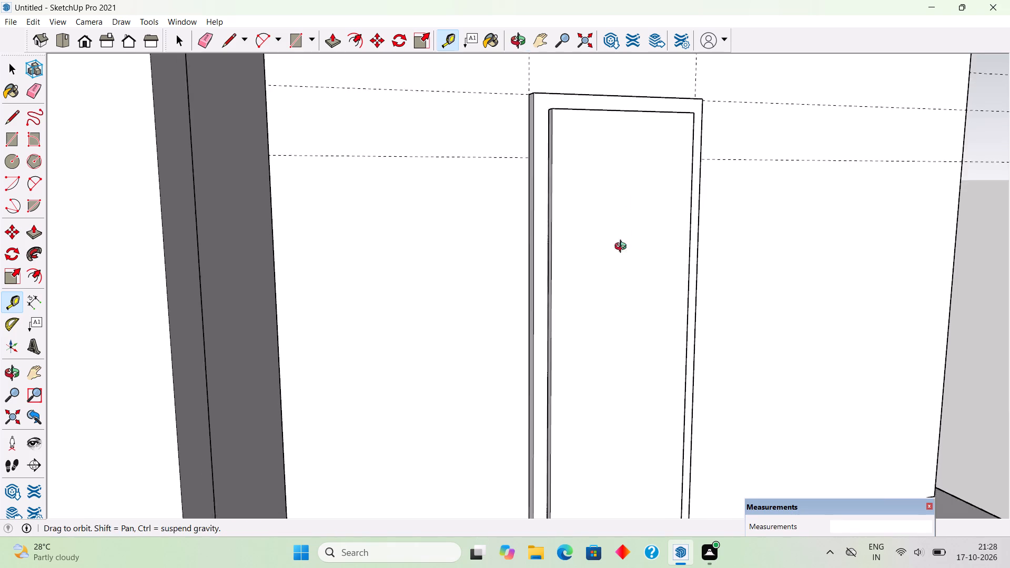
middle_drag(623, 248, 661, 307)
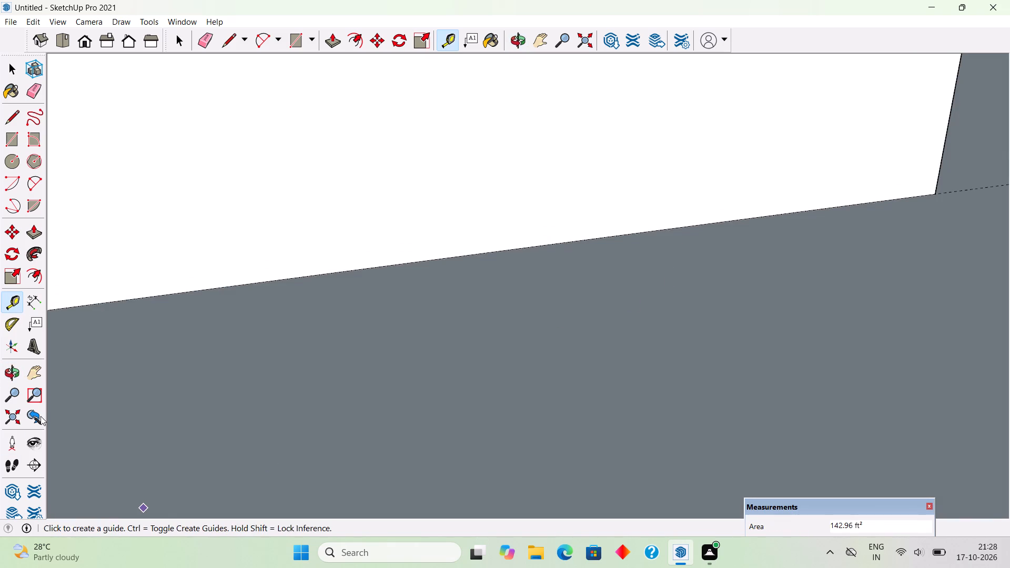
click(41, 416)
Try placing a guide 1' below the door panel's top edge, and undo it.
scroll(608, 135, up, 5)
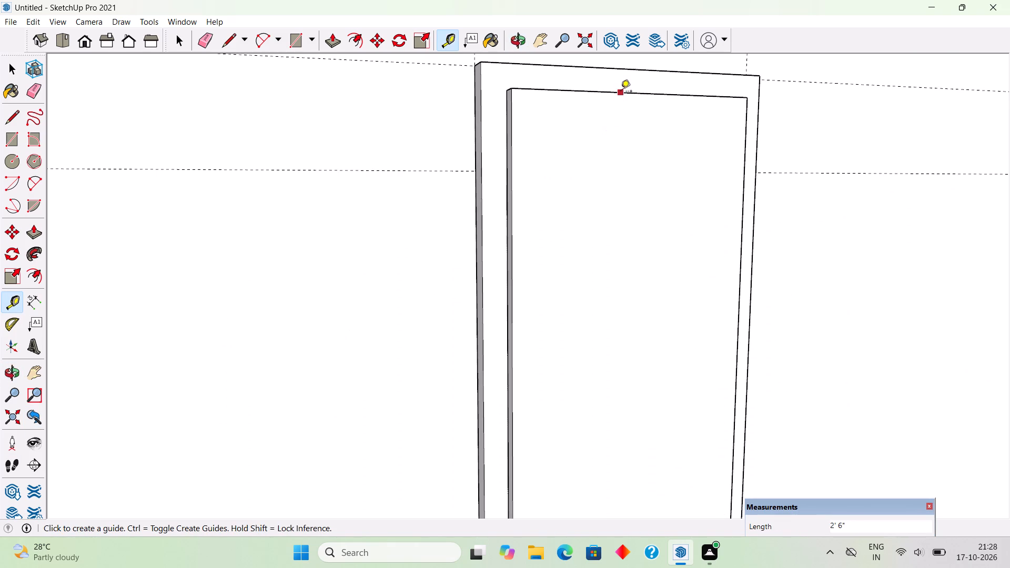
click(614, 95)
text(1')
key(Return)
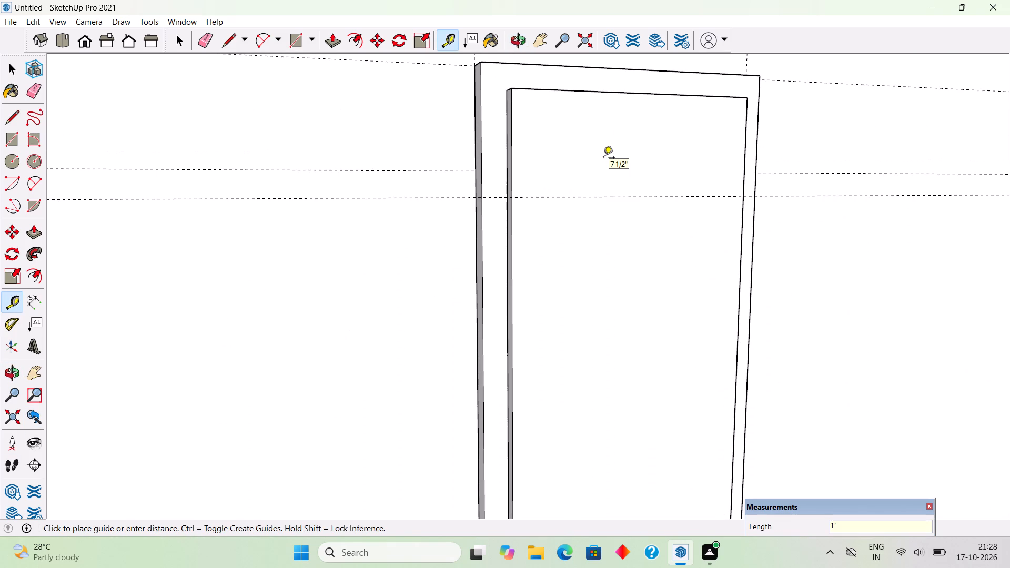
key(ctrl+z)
Place a horizontal guide 9" below the door panel's top edge.
click(602, 94)
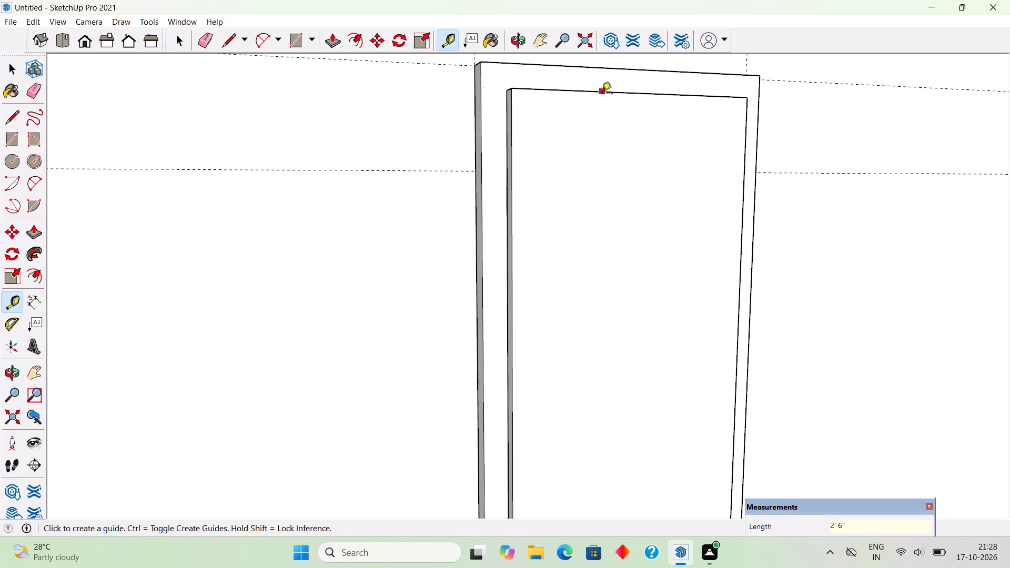
text(9")
key(Return)
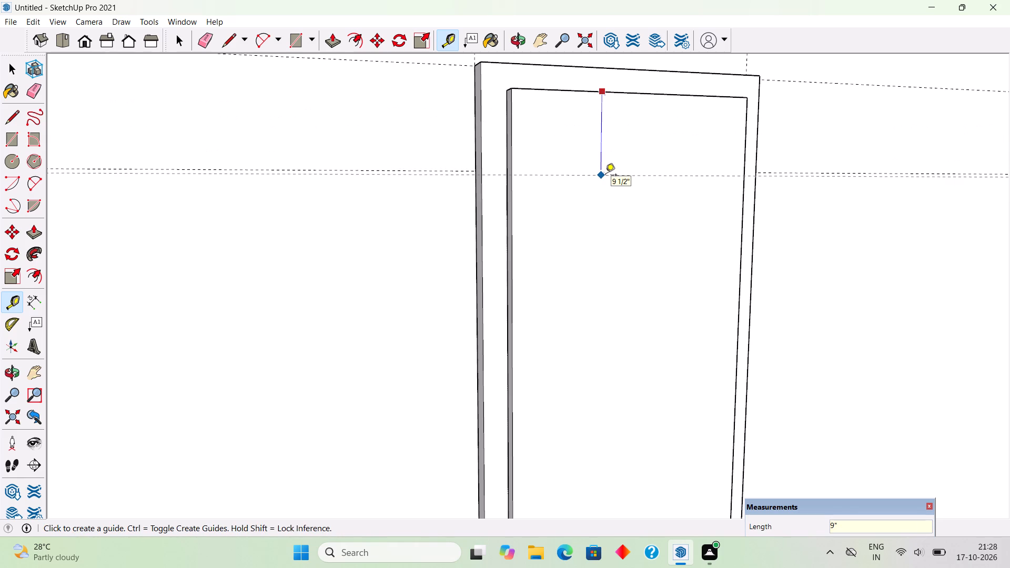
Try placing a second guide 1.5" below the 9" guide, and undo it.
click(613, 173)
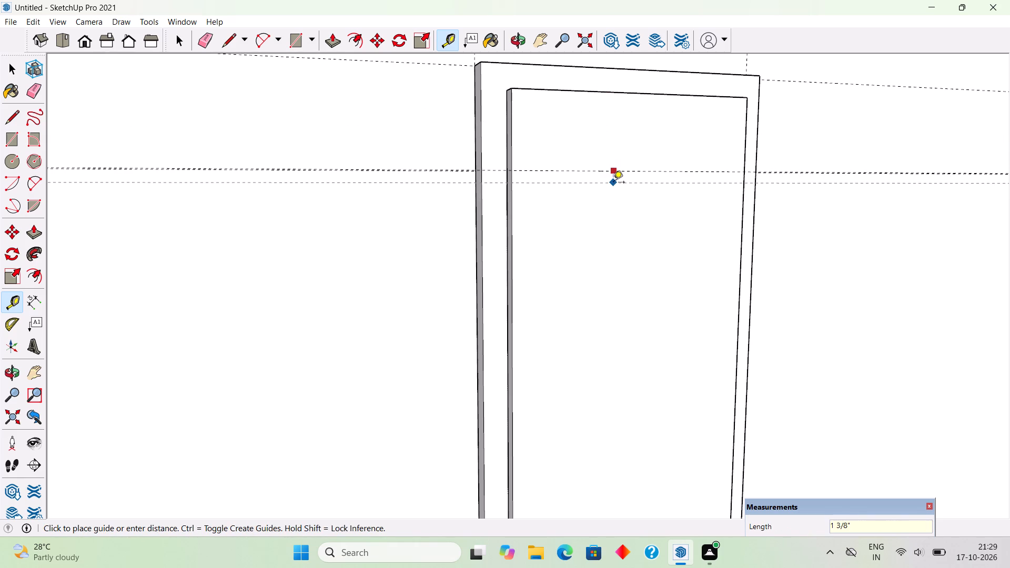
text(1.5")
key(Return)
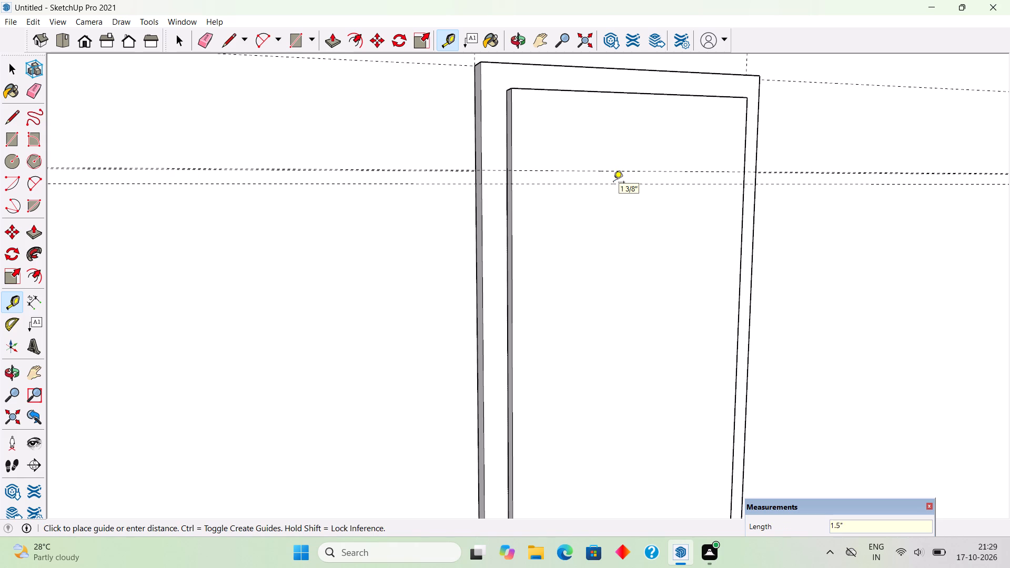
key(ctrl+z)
Place a second horizontal guide 1" below the 9" guide on the door panel.
click(619, 174)
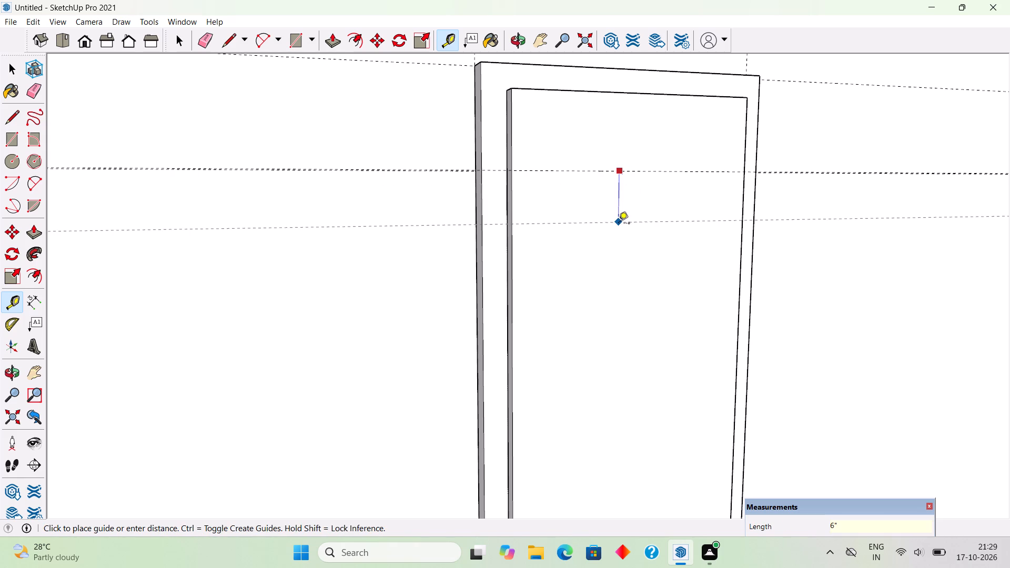
text(1")
key(Return)
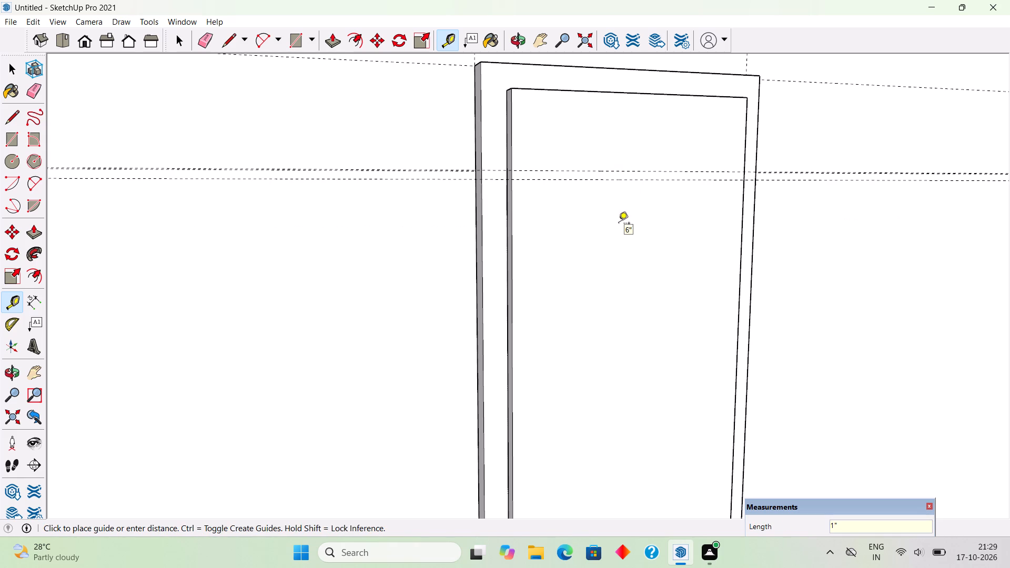
Copy the pair of guides 10" down the door panel and repeat the copy 10 times.
key(space)
click(622, 171)
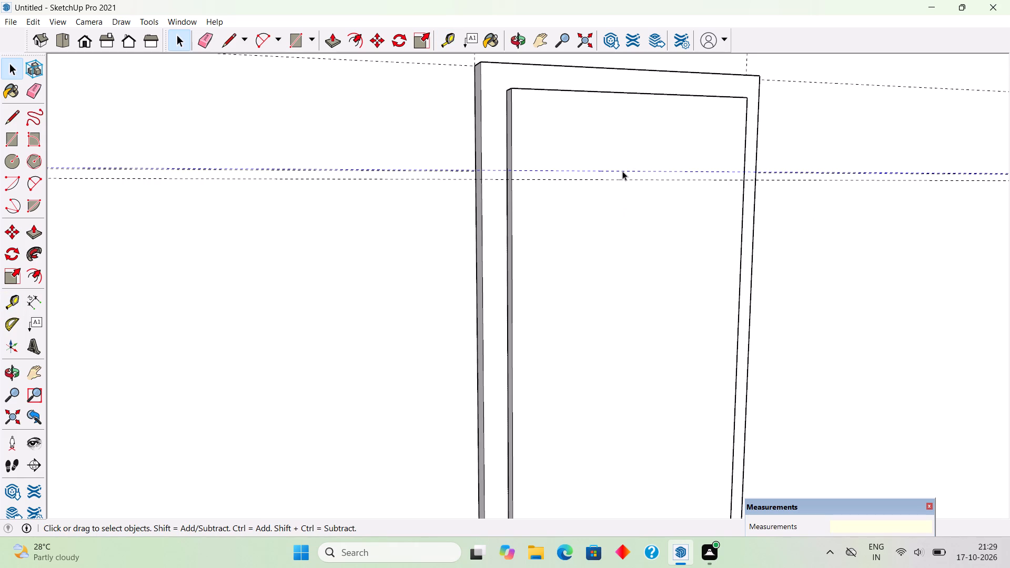
ctrl+click(626, 178)
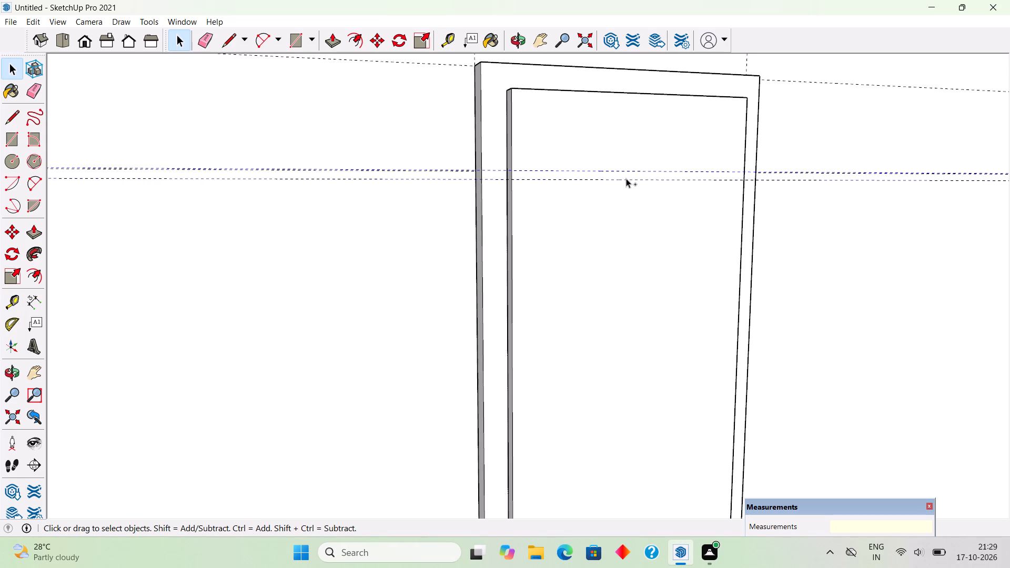
key(m)
click(626, 178)
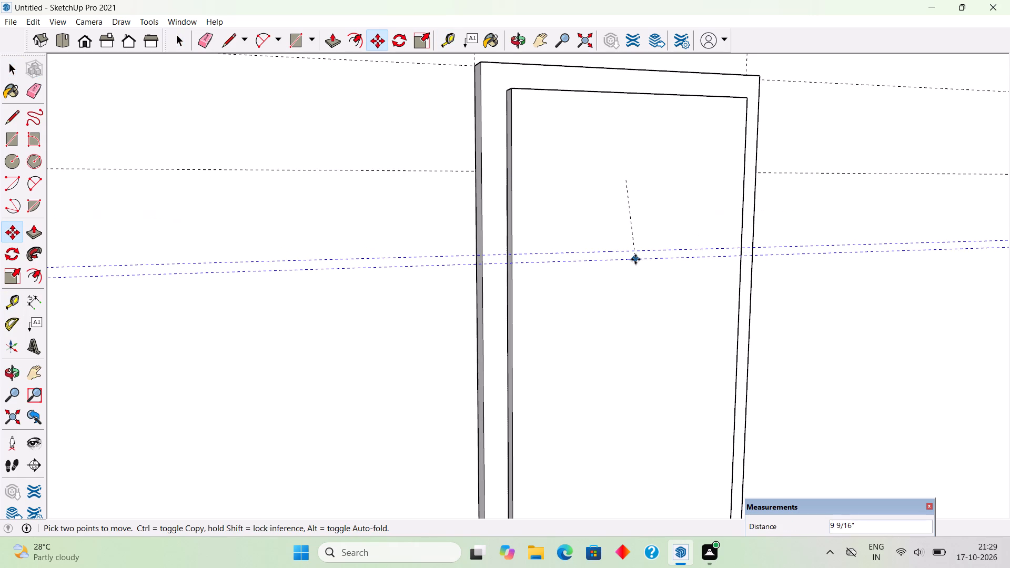
text(10)
key(shift+quotedbl)
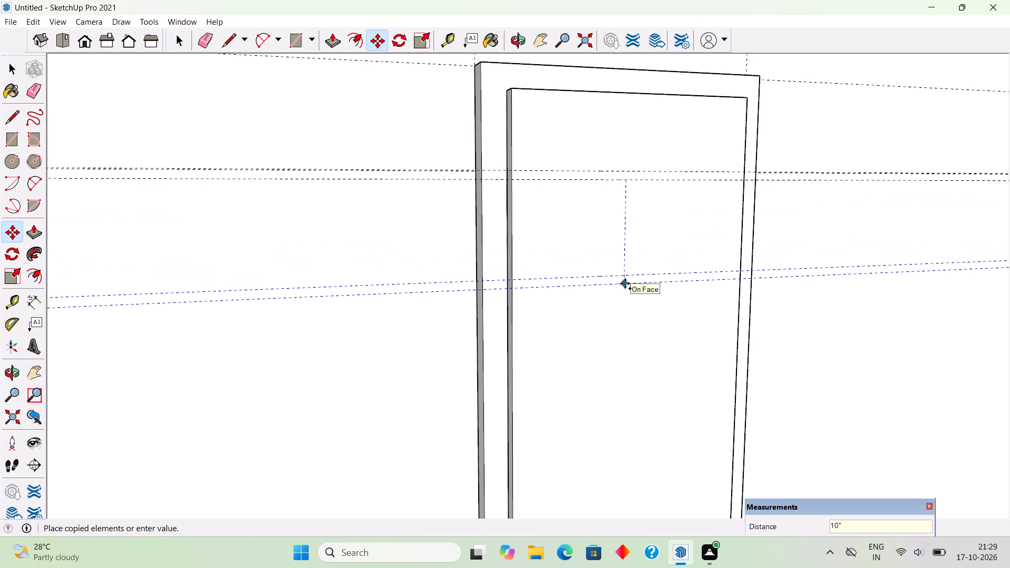
key(Return)
key(x)
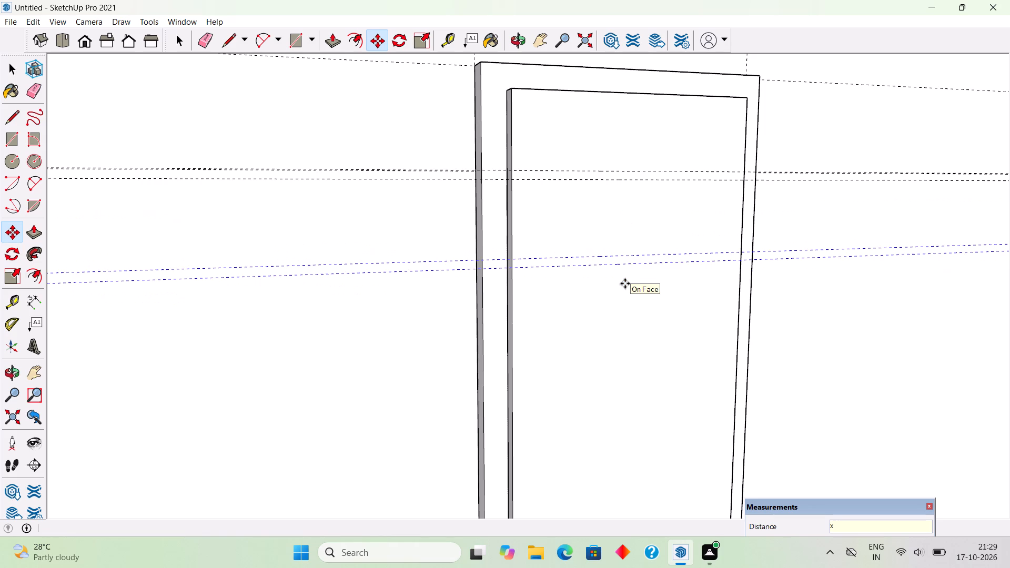
key(1)
key(0)
key(Return)
scroll(623, 238, down, 6)
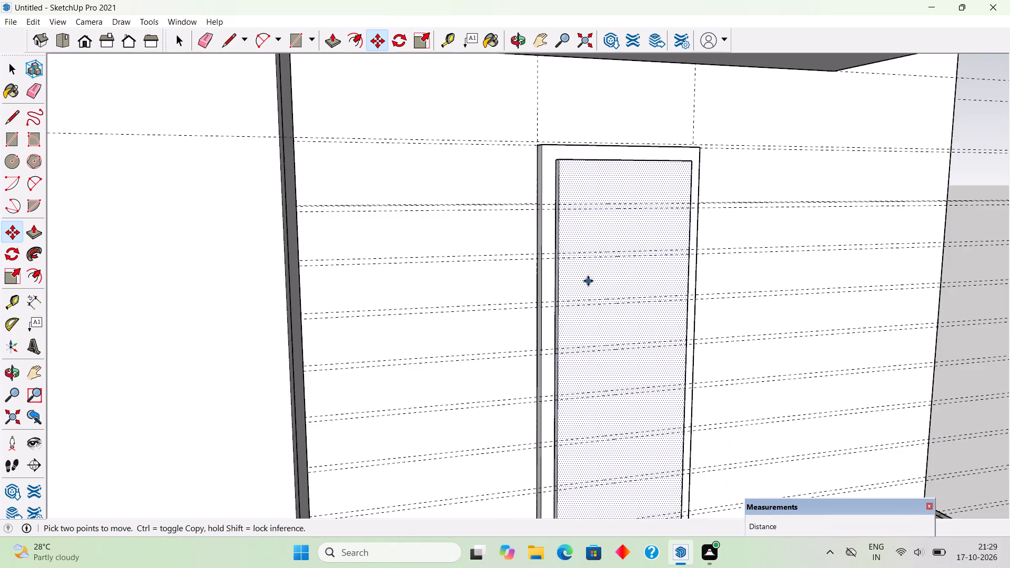
scroll(588, 281, down, 5)
key(space)
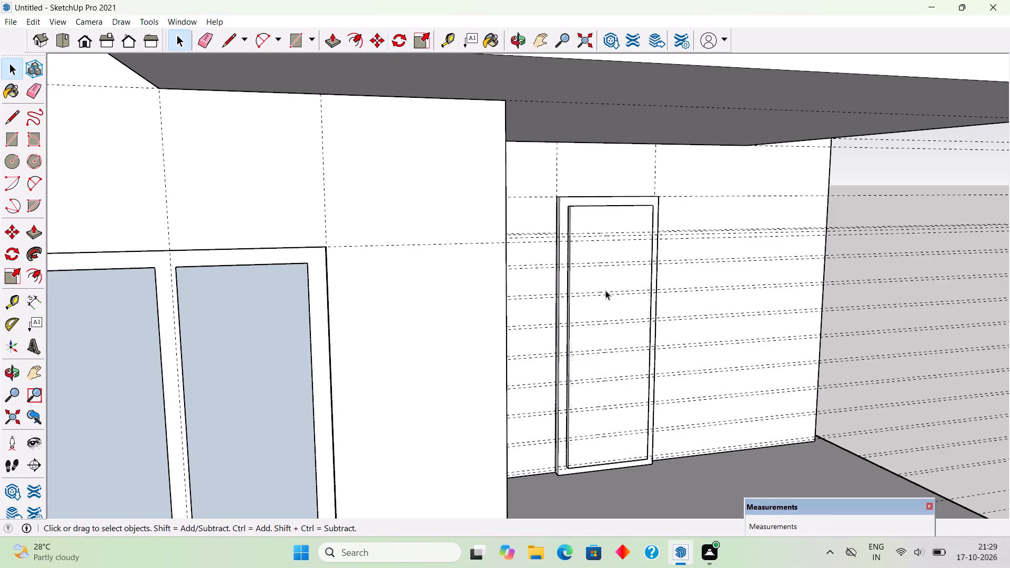
Make the whole door panel inside the frame a group.
scroll(636, 271, up, 5)
scroll(567, 229, up, 1)
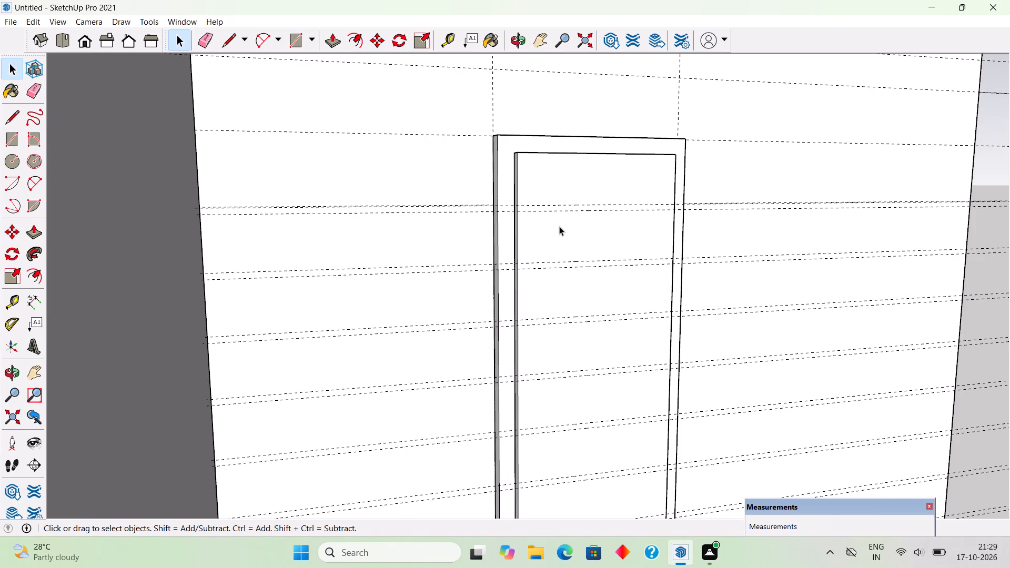
triple_click(559, 226)
right_click(559, 226)
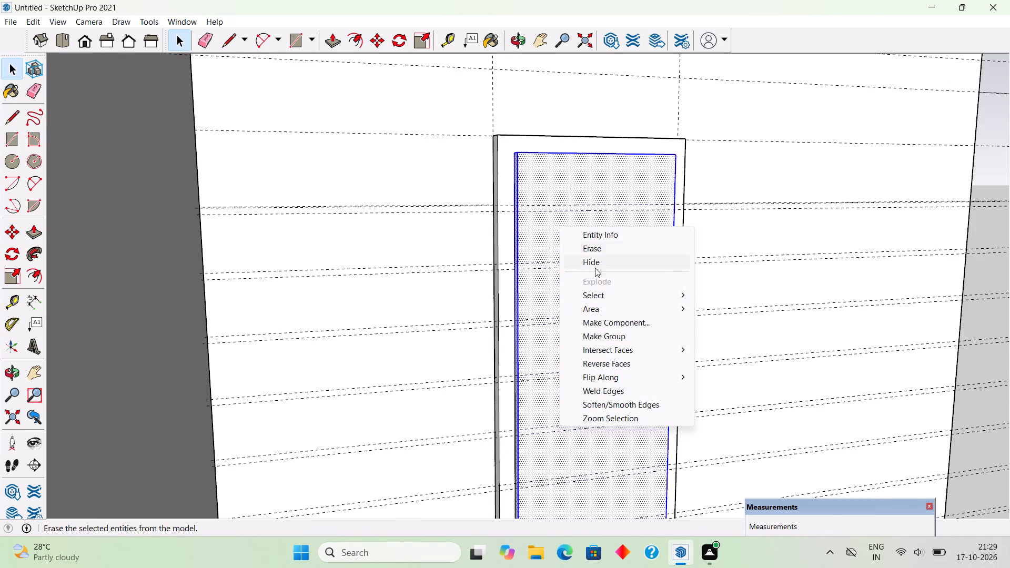
click(607, 336)
click(984, 113)
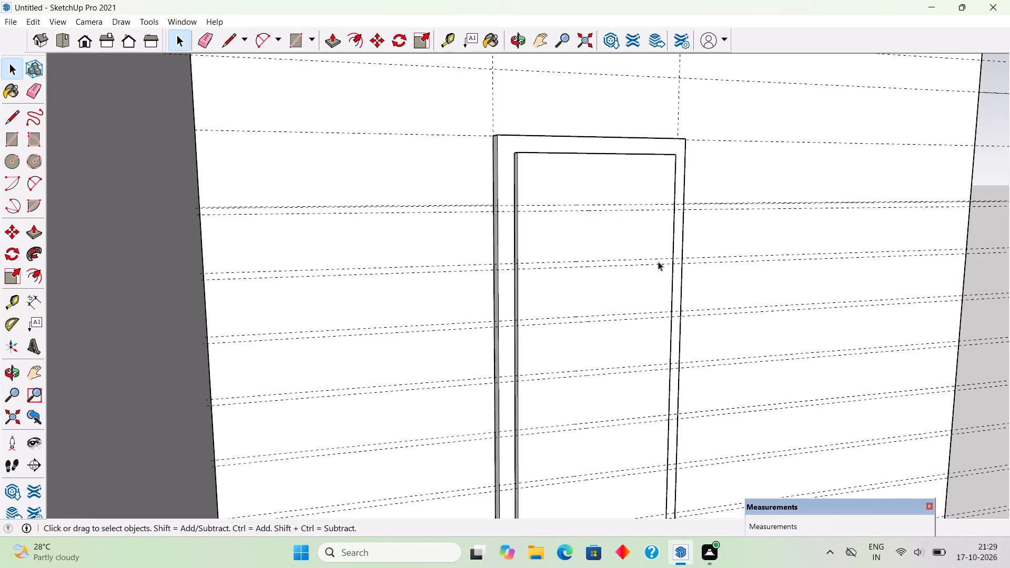
Inside the door panel group, draw 1" by 2' 6" strip rectangles between the guides of the top two pairs.
triple_click(600, 242)
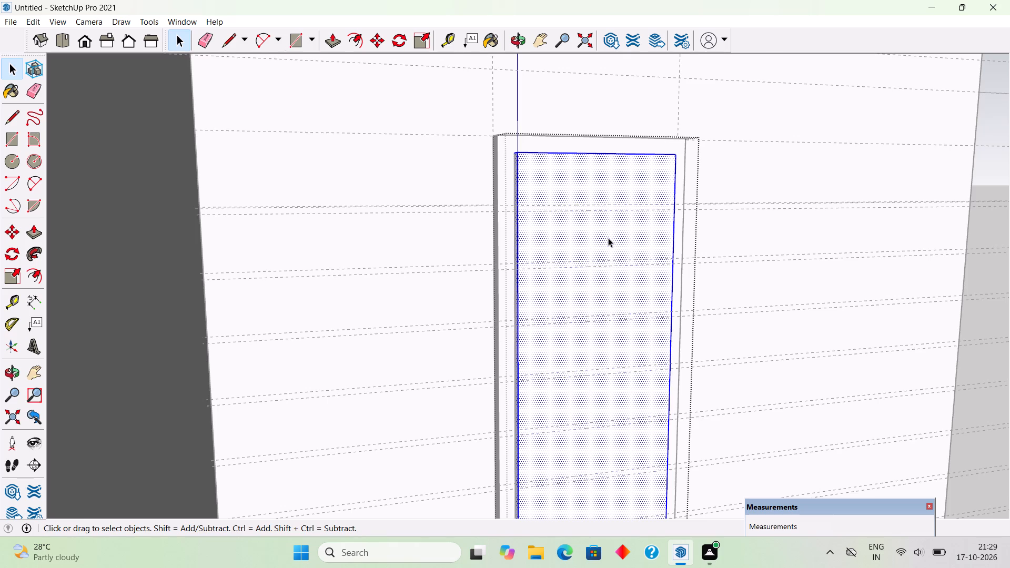
key(r)
scroll(555, 216, up, 4)
scroll(498, 192, up, 5)
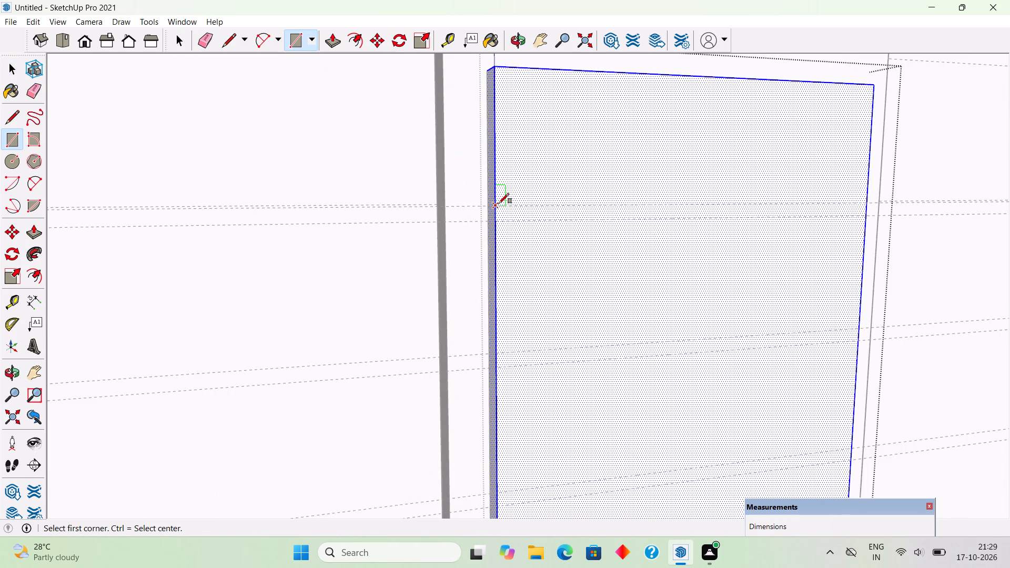
click(499, 204)
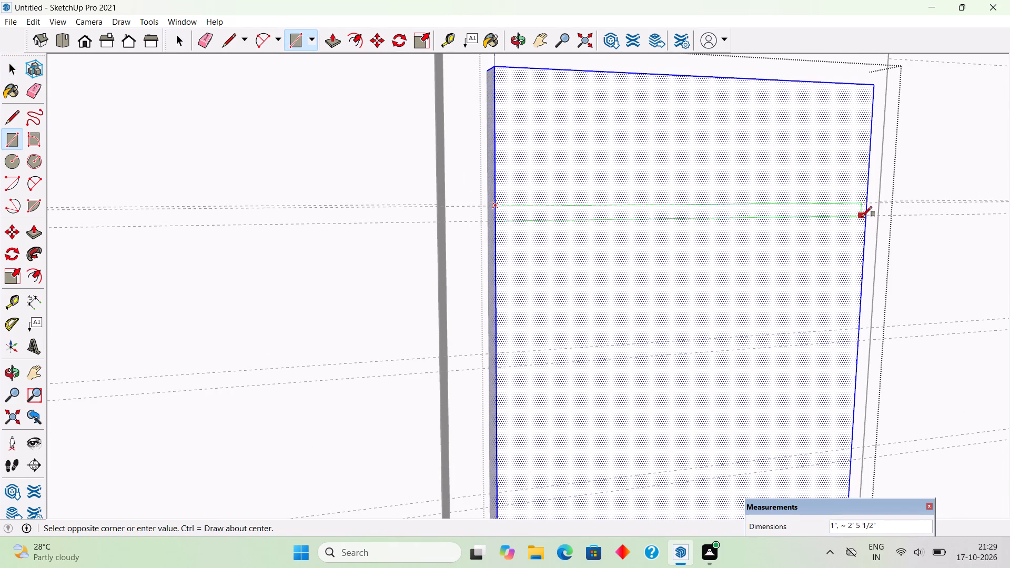
click(867, 217)
click(494, 353)
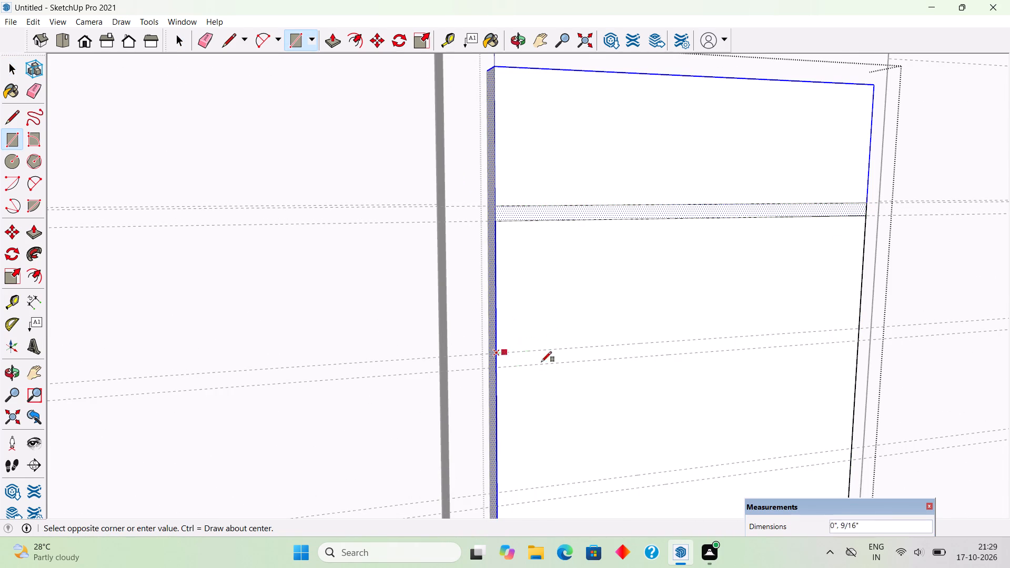
click(858, 340)
Draw a 1" by 2' 6" strip rectangle between the third pair of guides on the door panel.
scroll(556, 145, down, 6)
scroll(542, 364, up, 5)
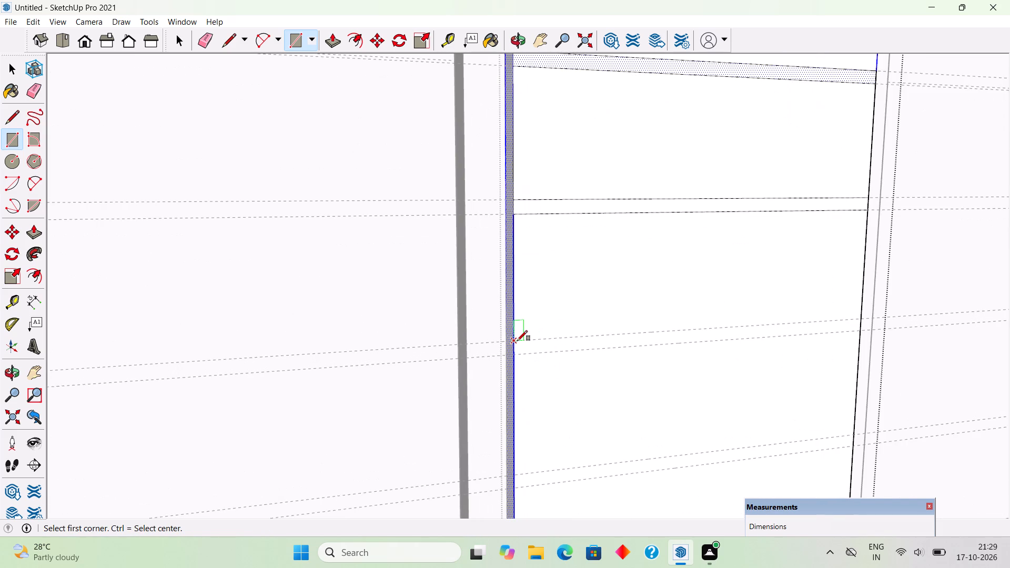
scroll(517, 341, up, 1)
click(517, 341)
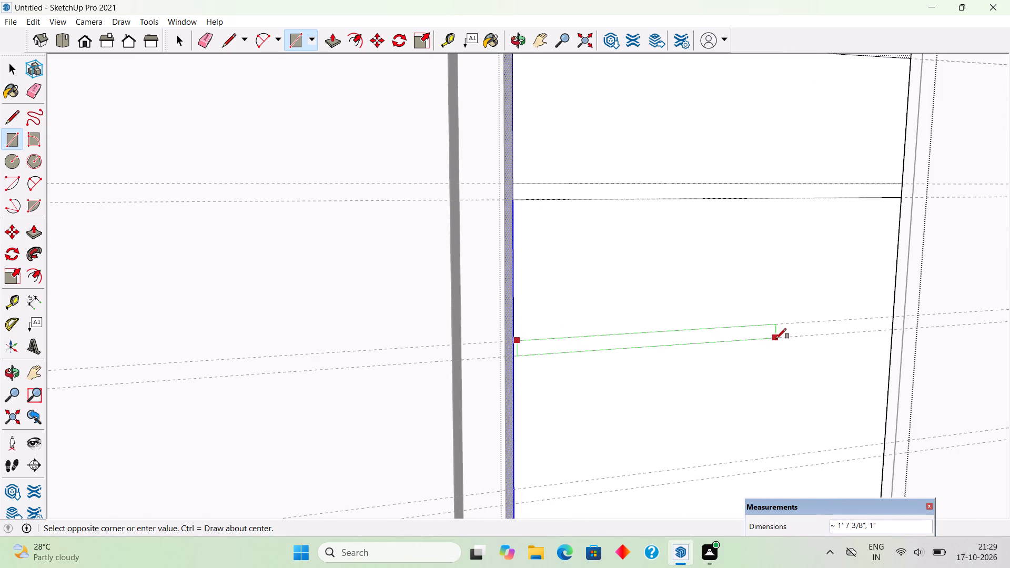
key(r)
click(514, 340)
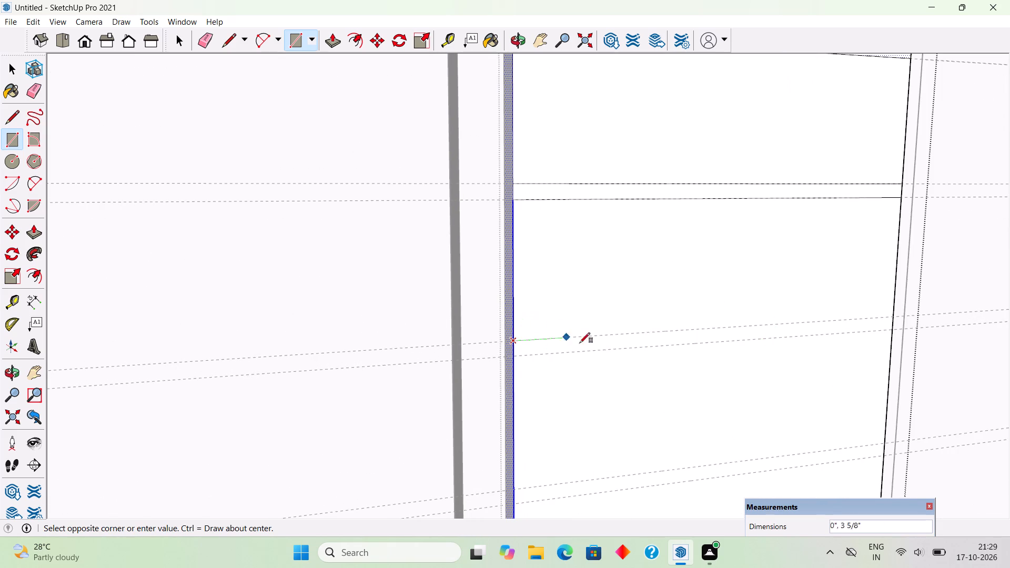
click(892, 328)
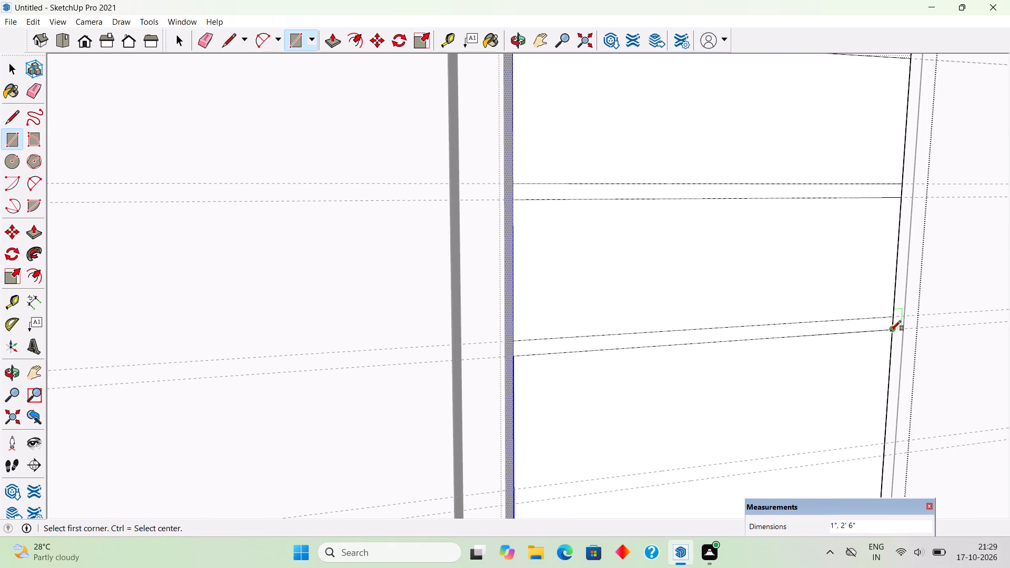
Draw 1" by 2' 6" strip rectangles between the fourth and fifth pairs of guides on the door panel.
scroll(418, 190, down, 9)
scroll(513, 191, down, 5)
scroll(589, 477, up, 2)
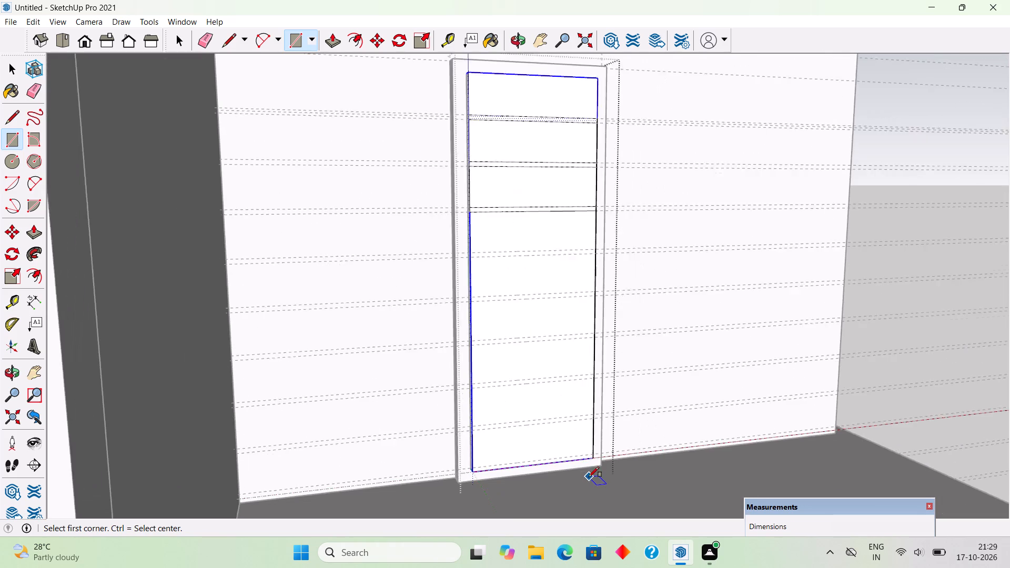
scroll(589, 477, up, 3)
scroll(589, 477, down, 2)
scroll(445, 191, up, 2)
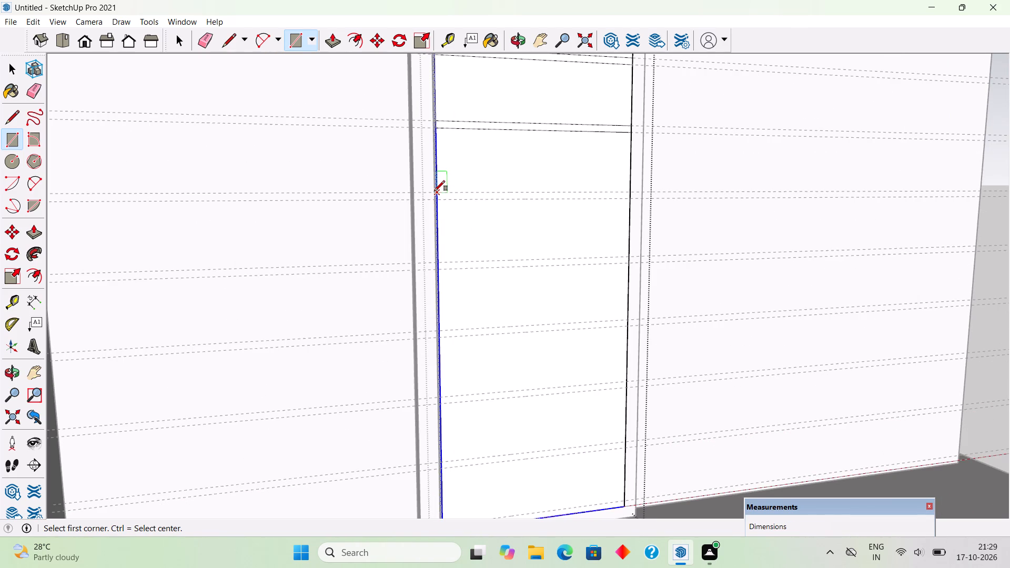
click(435, 191)
click(630, 199)
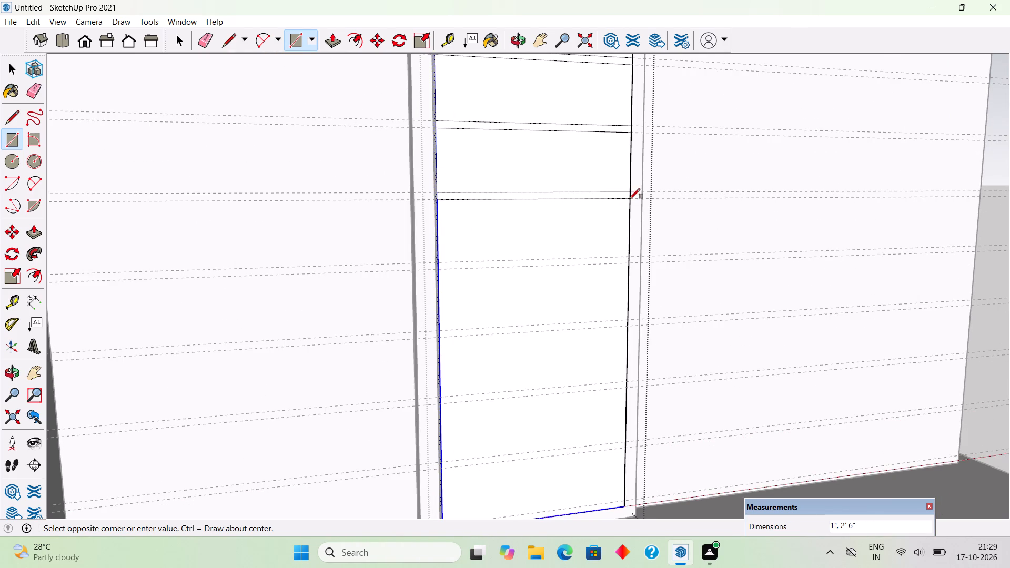
click(437, 261)
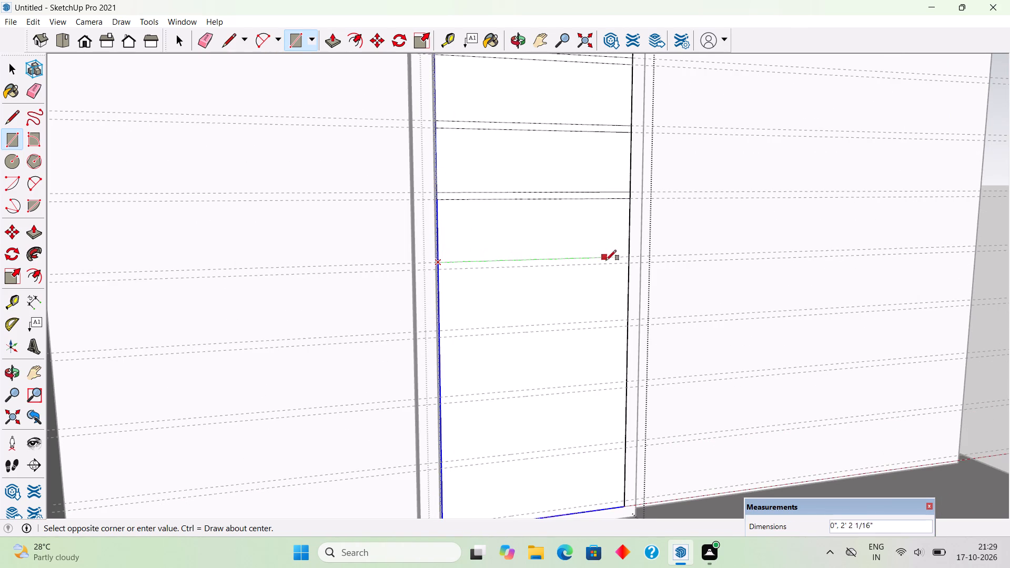
click(628, 263)
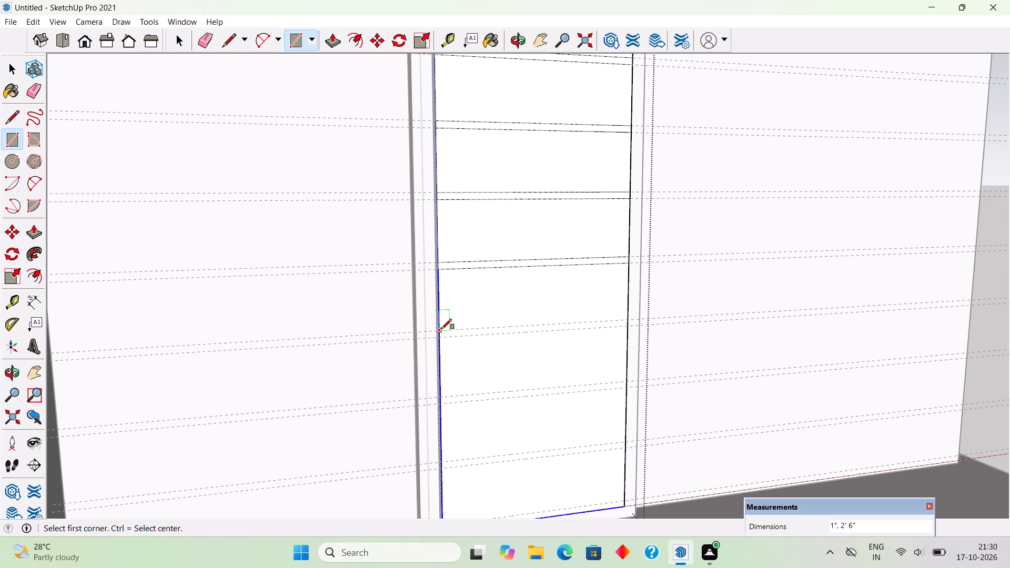
Draw strip rectangles across the door panel's full width between the sixth, seventh and eighth pairs of guides.
click(441, 329)
click(626, 325)
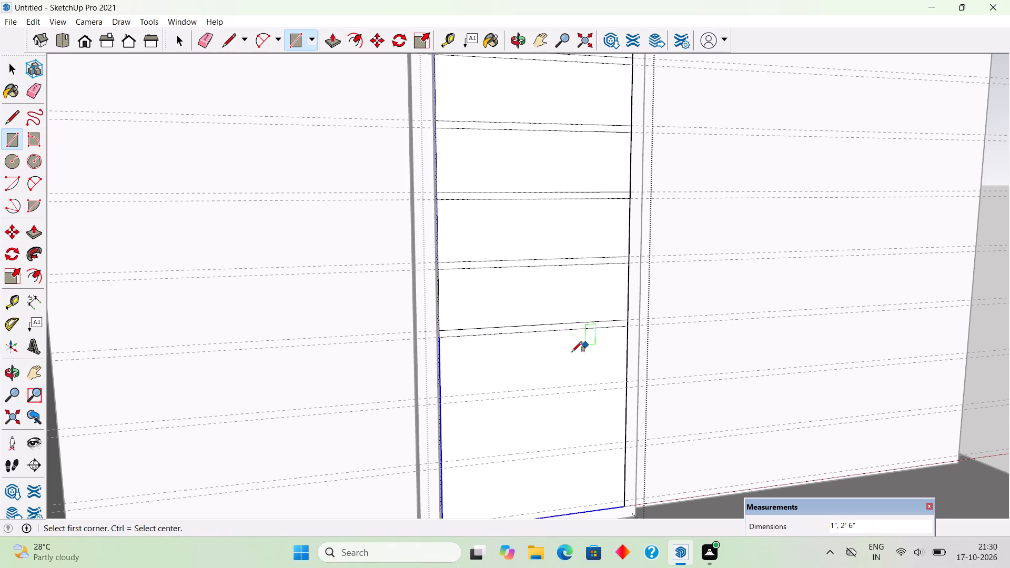
click(442, 398)
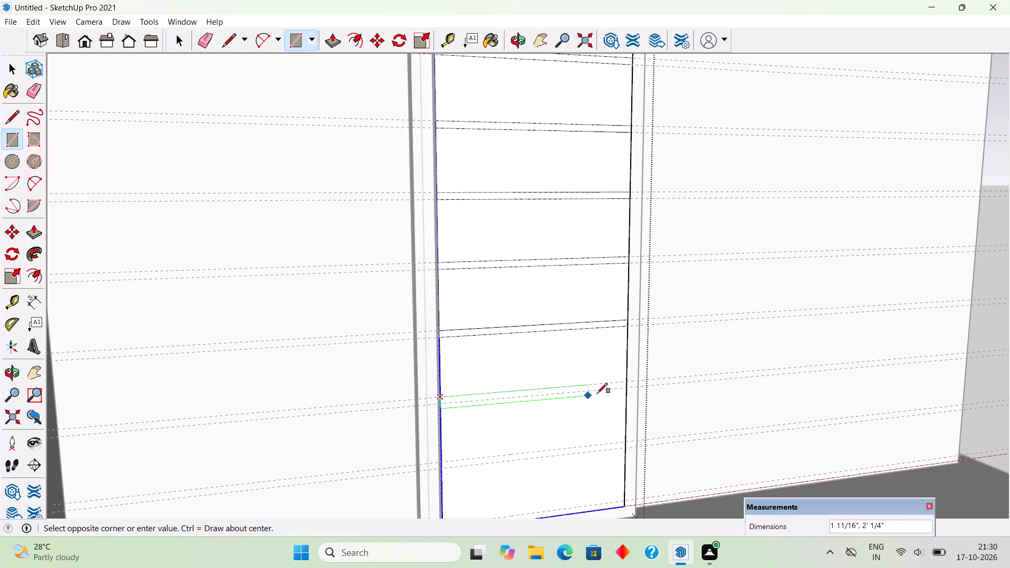
click(625, 388)
scroll(531, 303, down, 5)
scroll(498, 395, up, 4)
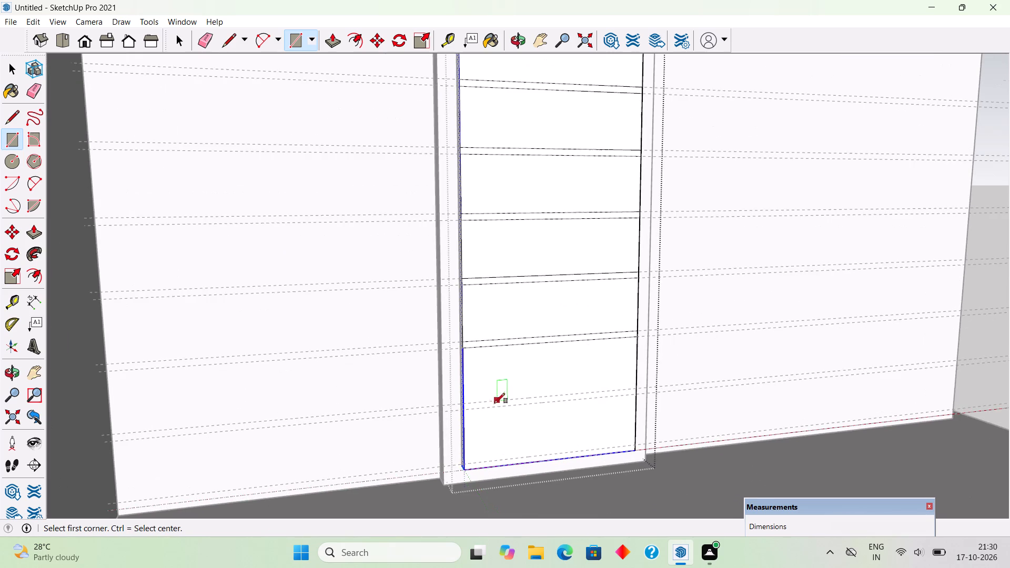
scroll(477, 414, up, 4)
click(458, 398)
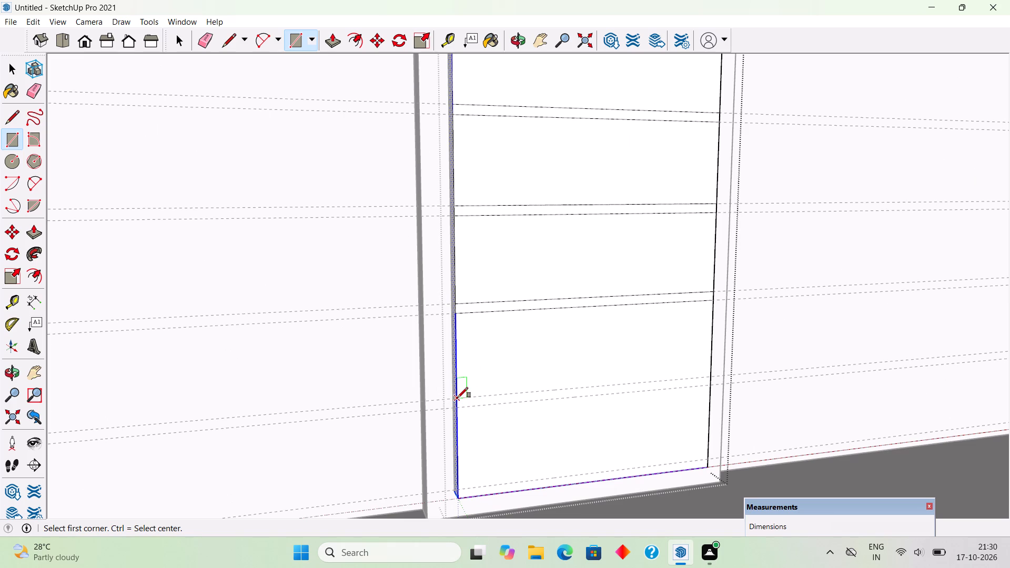
click(710, 387)
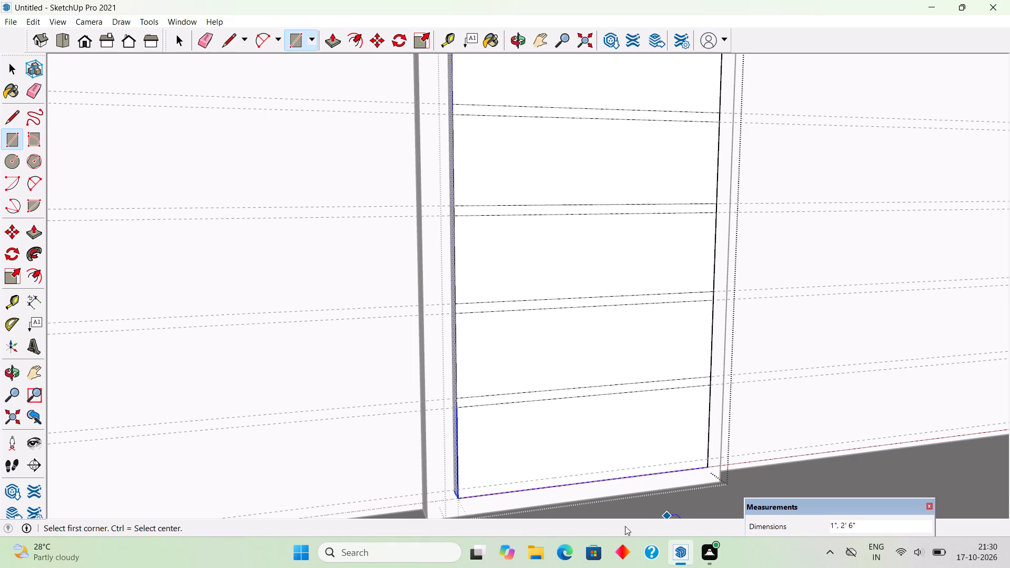
Draw a full-width strip rectangle about 13/16" by 2' 6" just above the bottom edge of the door panel.
middle_drag(578, 480, 541, 416)
scroll(445, 478, up, 7)
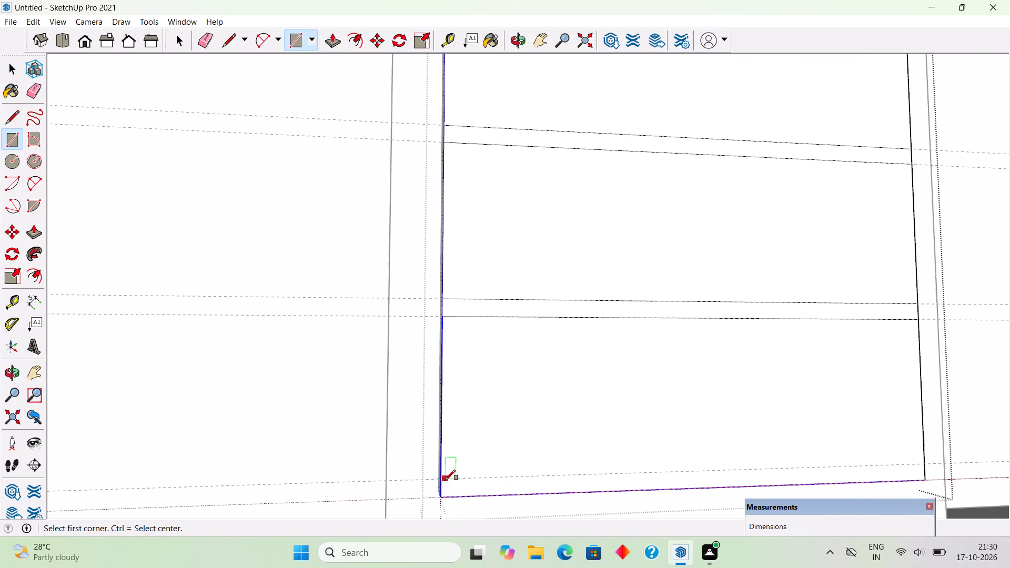
scroll(442, 489, up, 4)
click(442, 489)
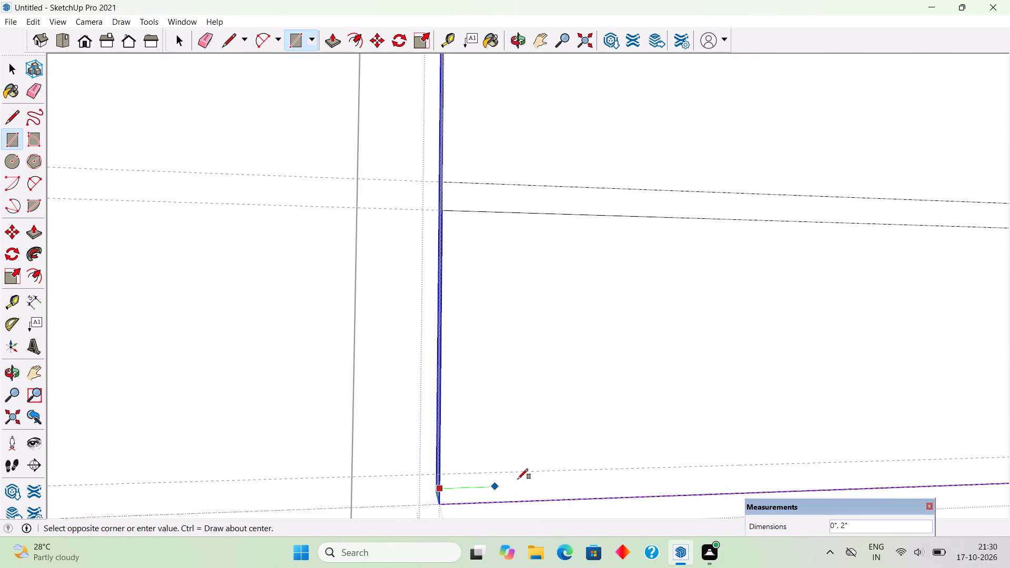
scroll(614, 480, down, 4)
scroll(697, 478, down, 8)
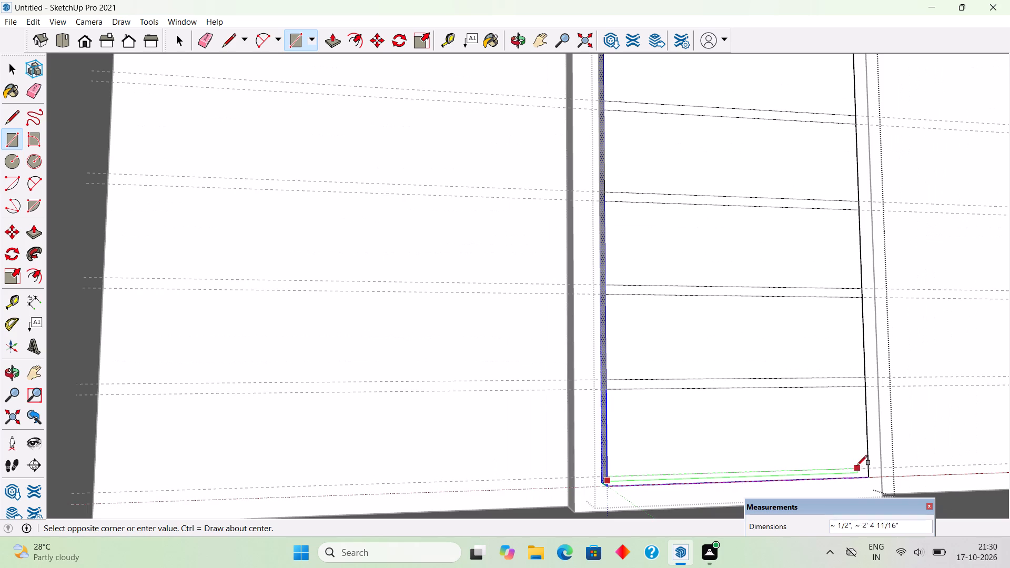
scroll(869, 465, up, 2)
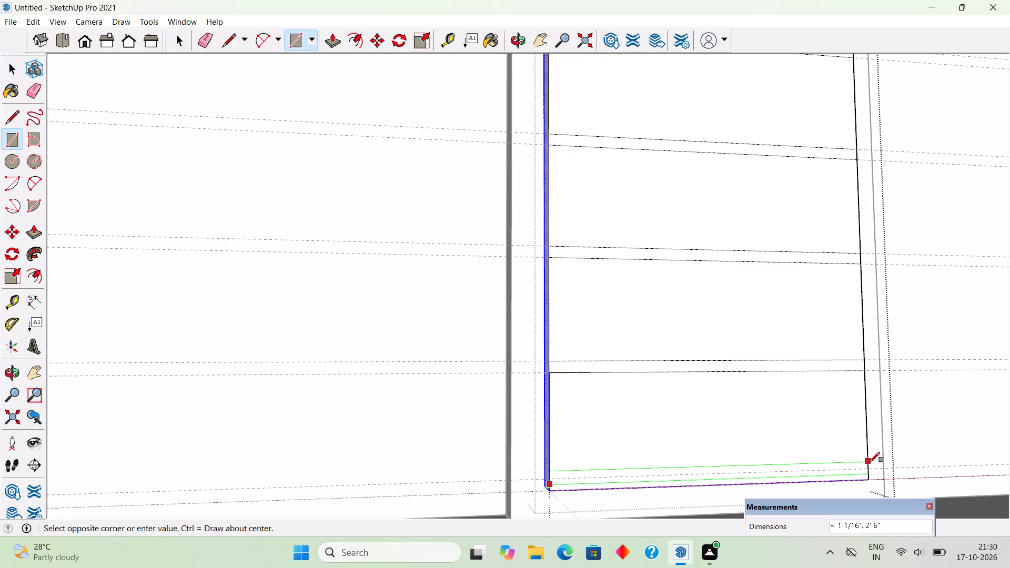
click(870, 465)
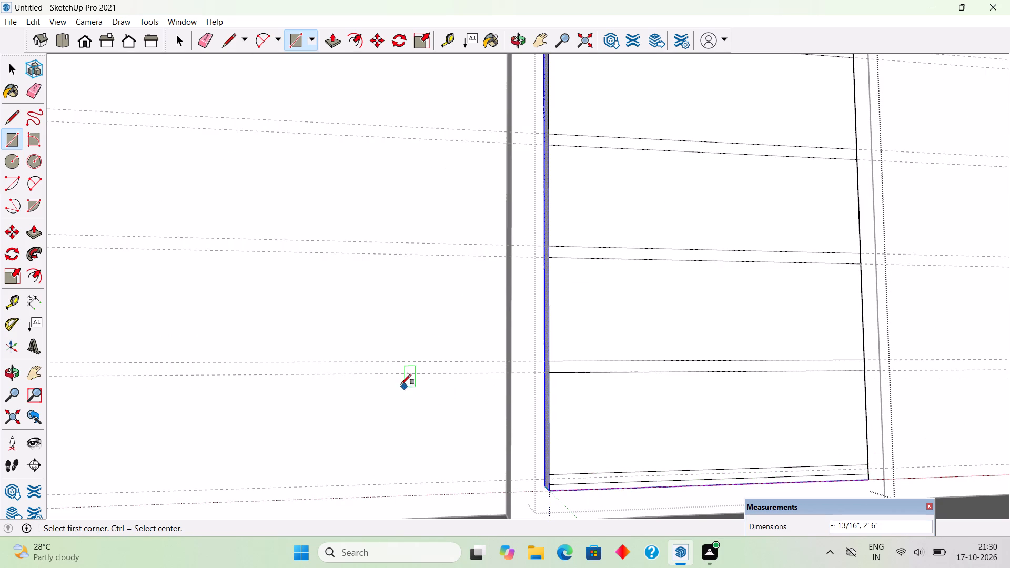
Push/Pull the top section of the door panel, above the first strip, outward by 1".
scroll(390, 373, down, 2)
key(p)
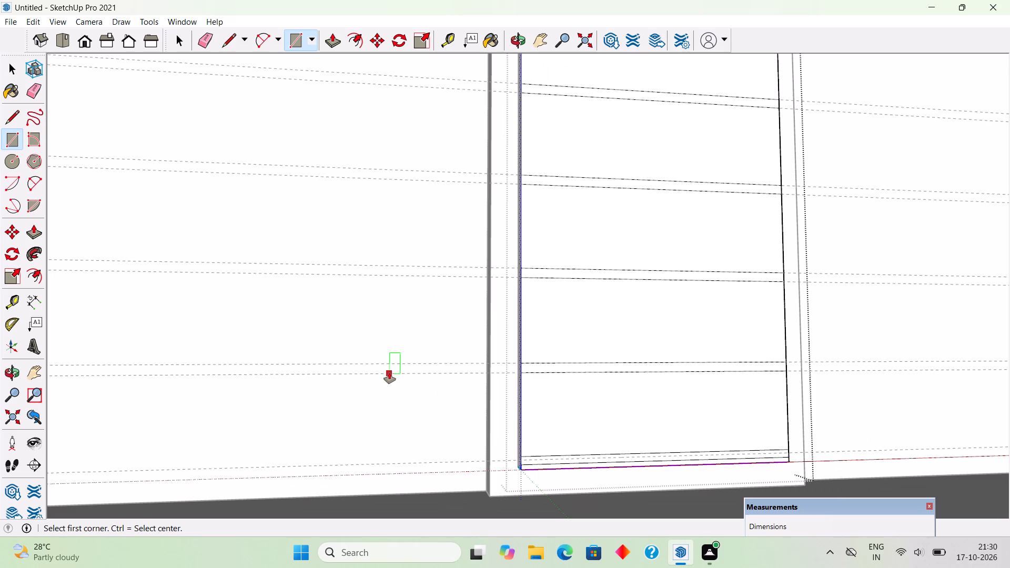
scroll(389, 372, down, 3)
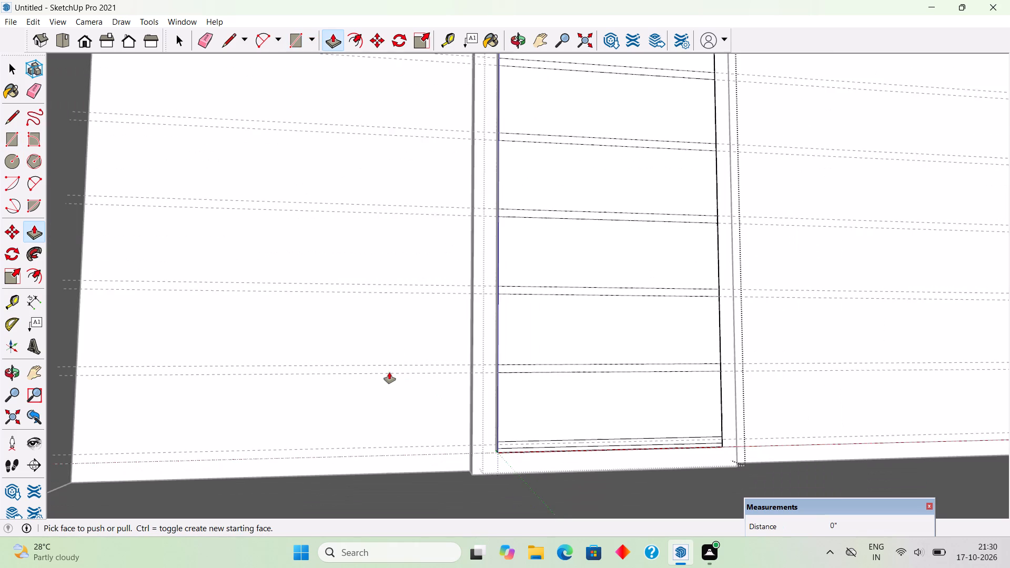
scroll(389, 372, down, 9)
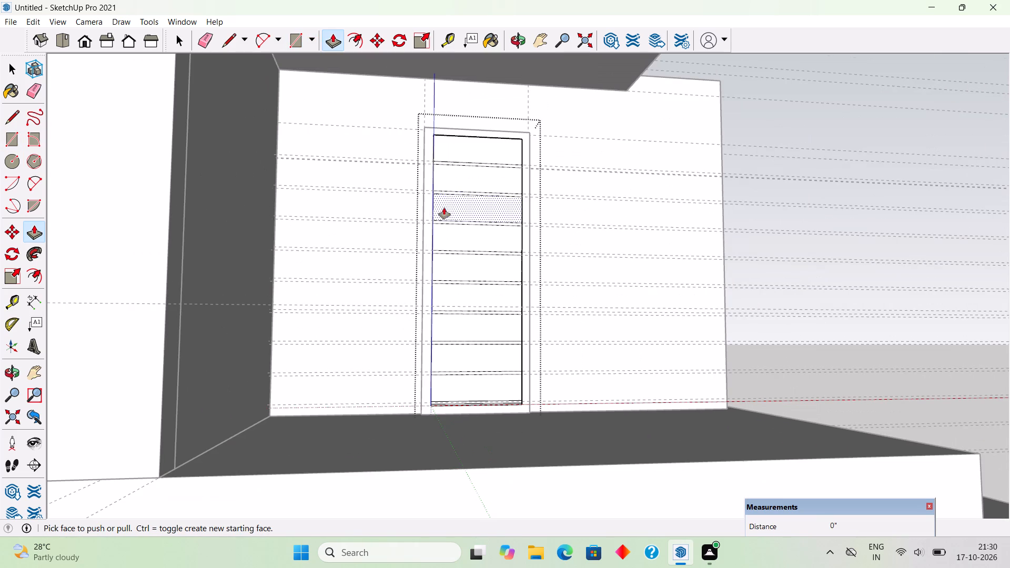
click(469, 147)
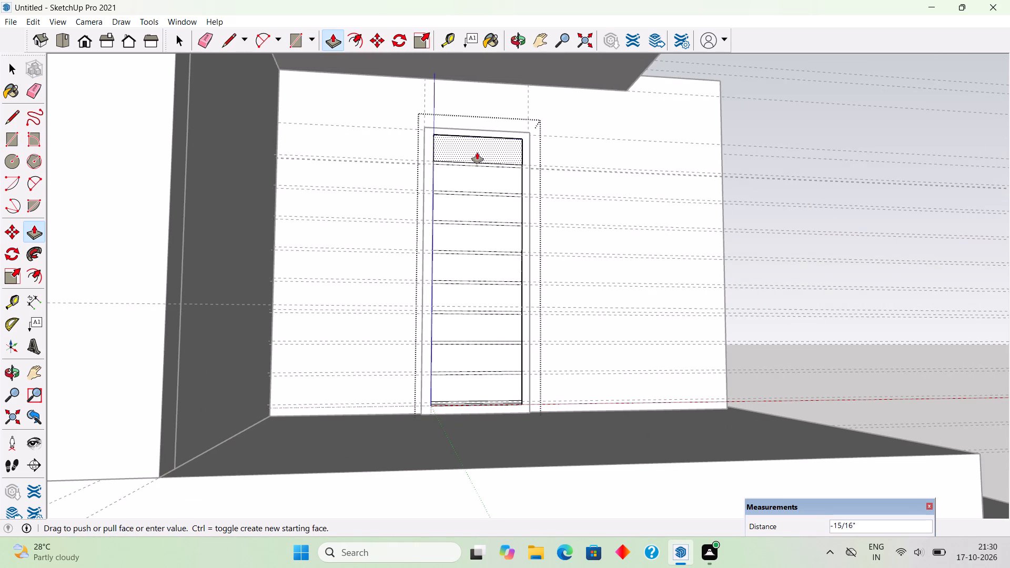
scroll(477, 153, down, 1)
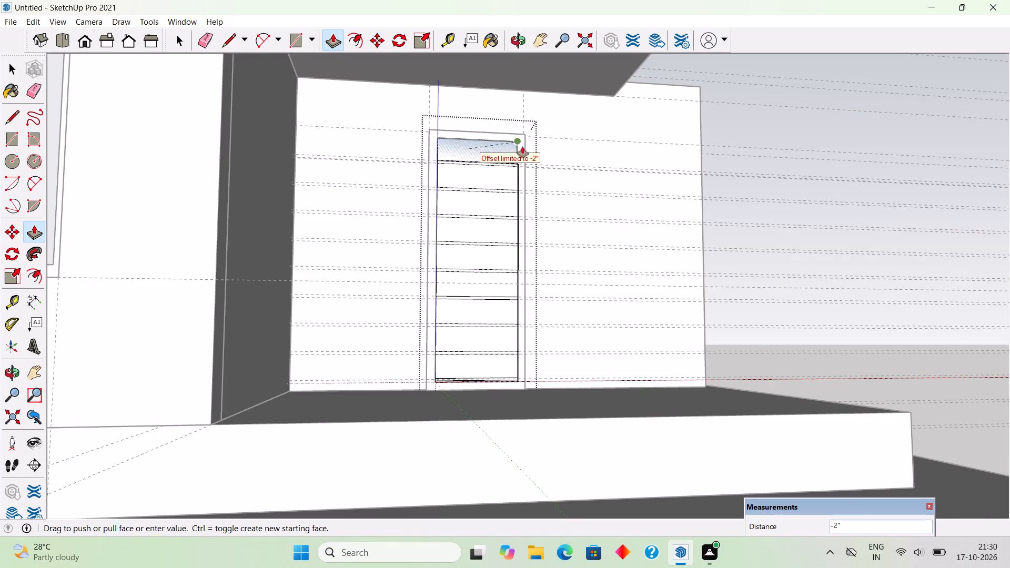
text(1")
key(Return)
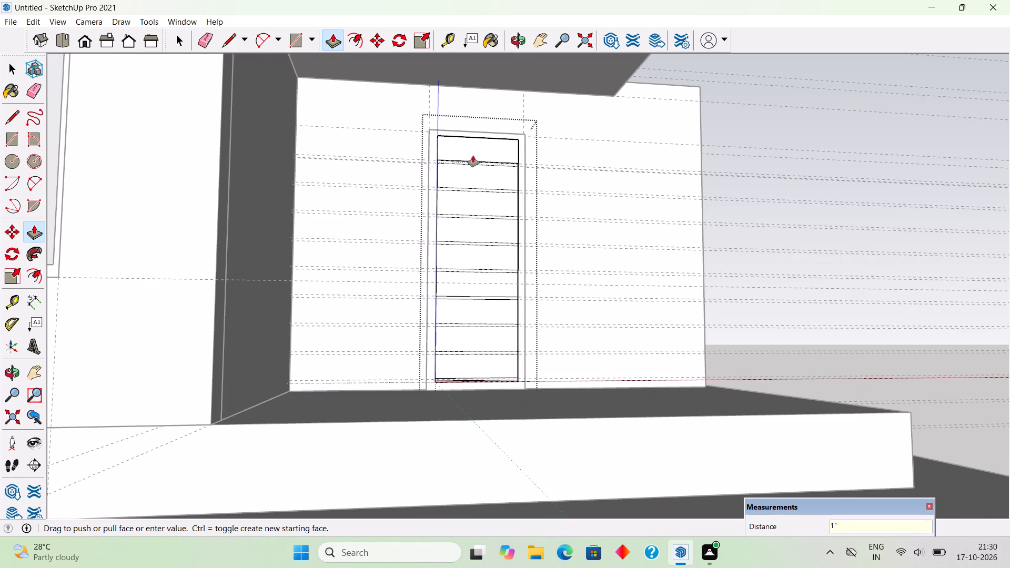
Repeat the 1" outward Push/Pull on the second to fifth door panel sections, leaving the strips between them recessed.
scroll(474, 158, up, 8)
middle_drag(490, 196, 618, 220)
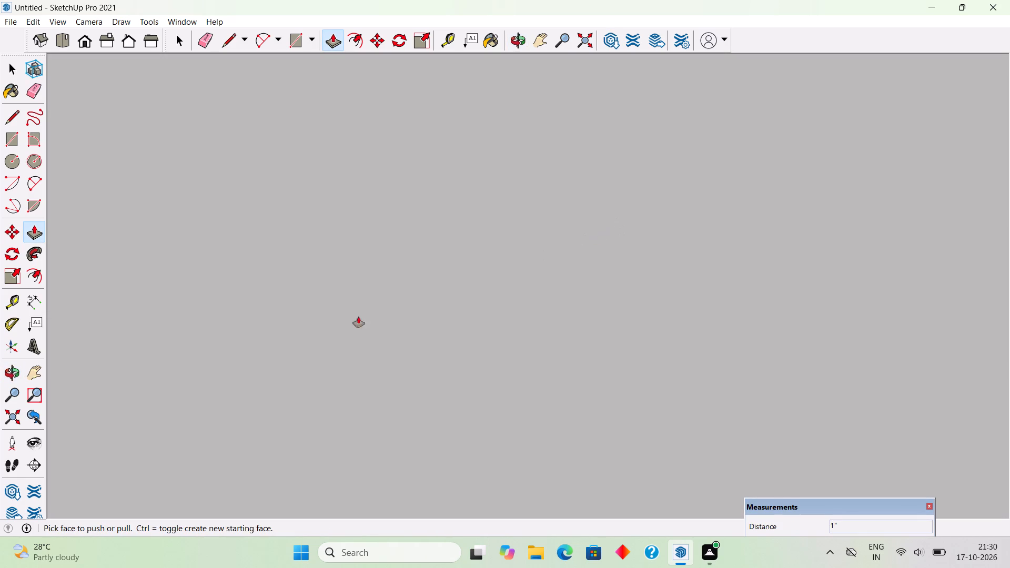
click(28, 418)
scroll(423, 277, up, 3)
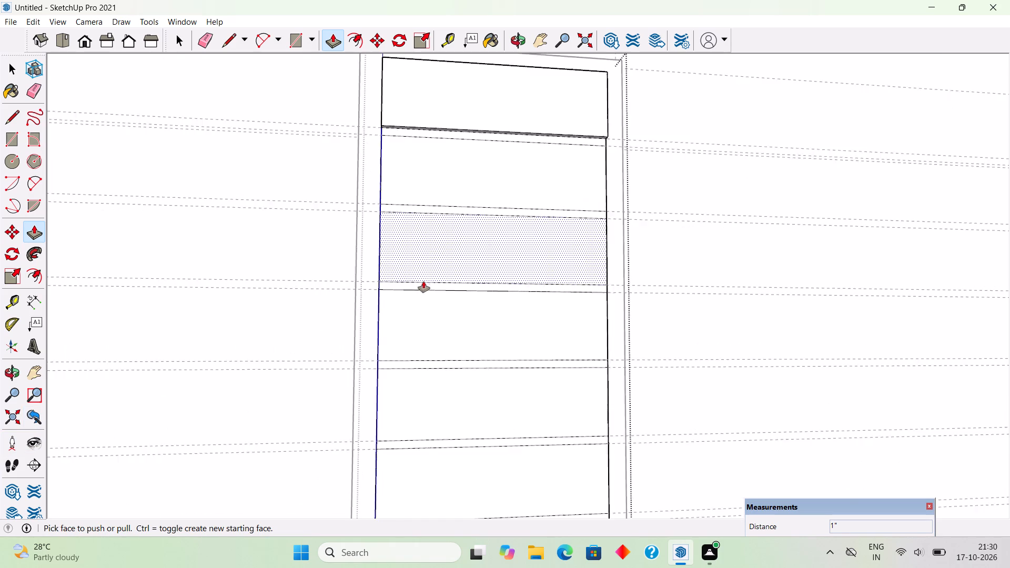
middle_drag(431, 297, 567, 398)
double_click(483, 207)
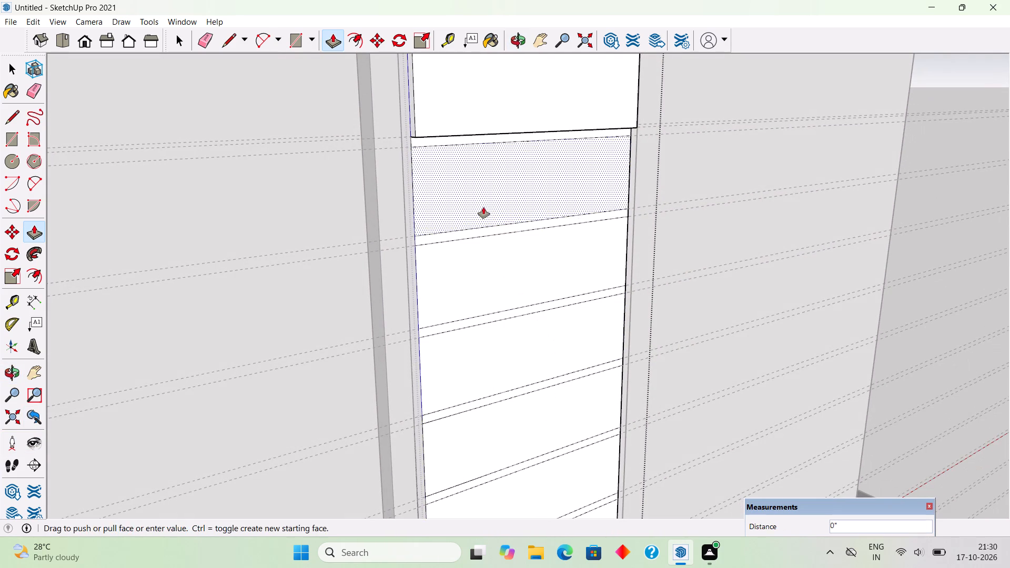
double_click(479, 303)
double_click(491, 364)
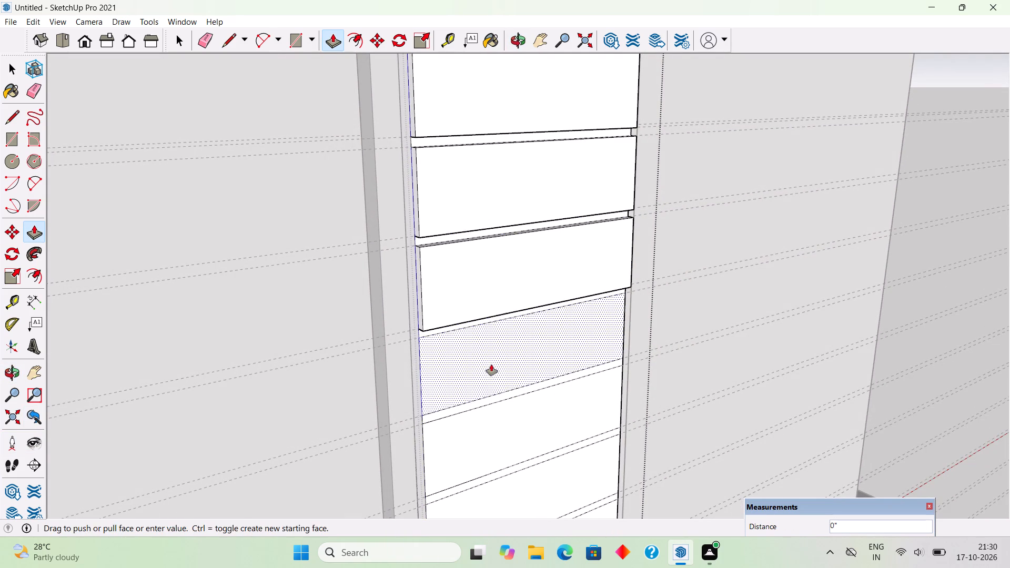
double_click(508, 421)
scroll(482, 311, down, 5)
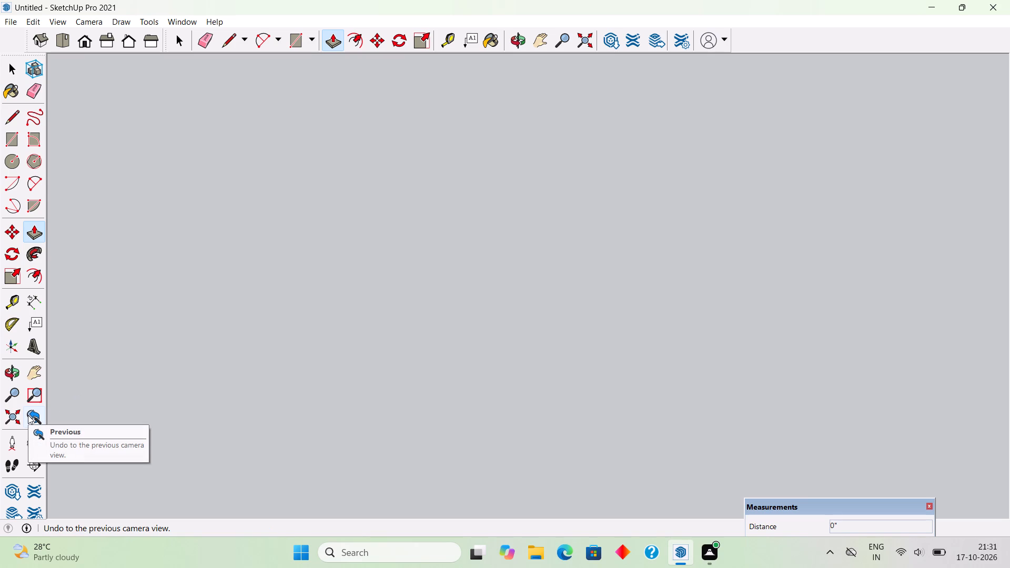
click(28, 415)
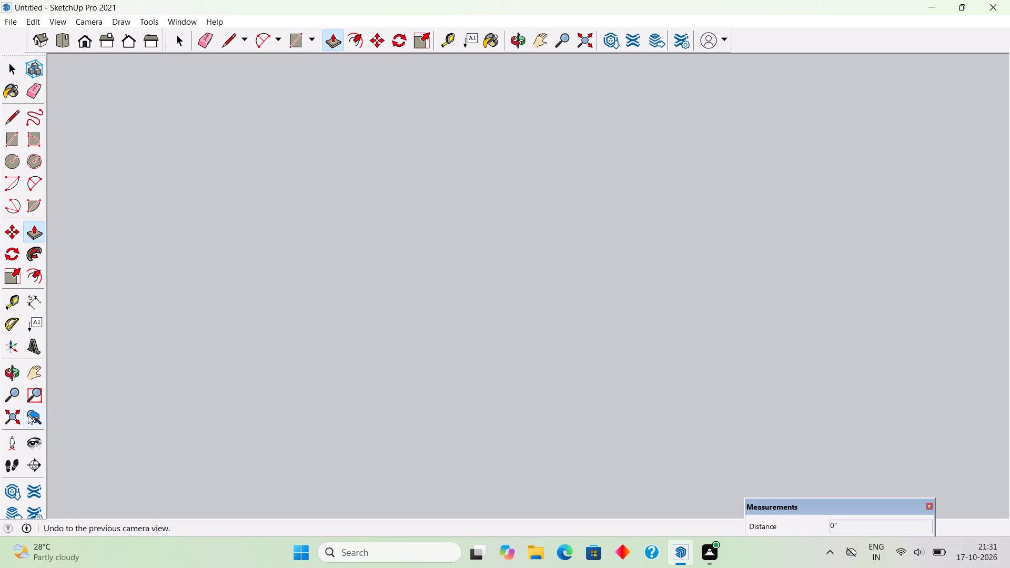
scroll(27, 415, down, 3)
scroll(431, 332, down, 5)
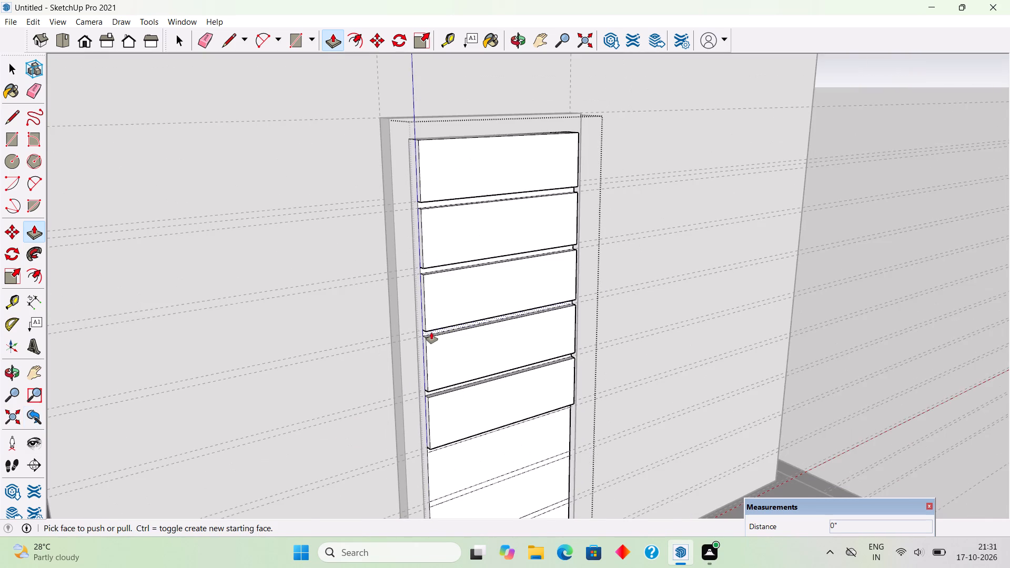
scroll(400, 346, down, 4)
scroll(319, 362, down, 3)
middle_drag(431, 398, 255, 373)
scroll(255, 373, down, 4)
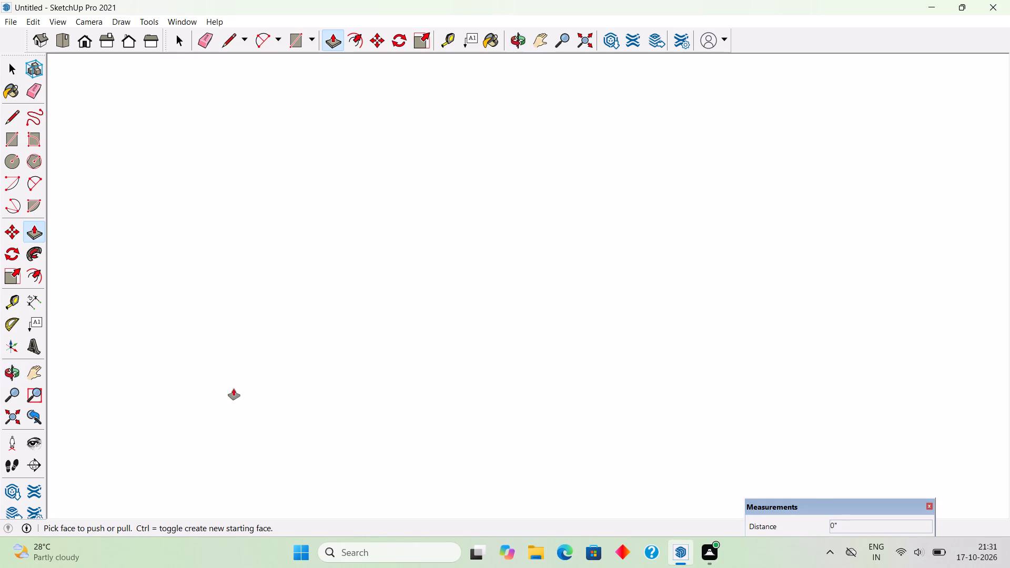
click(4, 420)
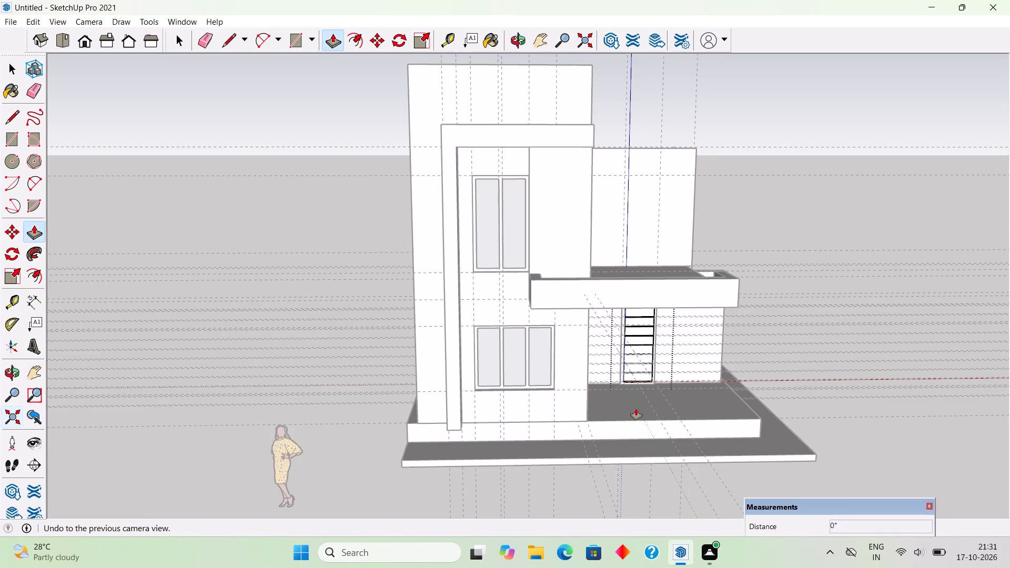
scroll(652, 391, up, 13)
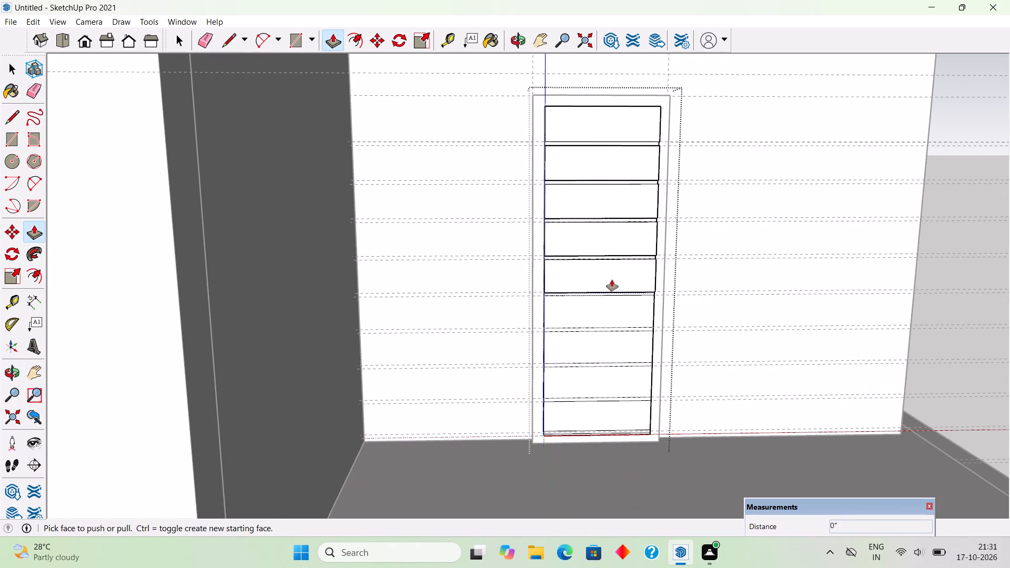
Repeat the 1" outward Push/Pull on the remaining door panel sections, from the sixth down to the bottom one, keeping the strips recessed.
middle_drag(615, 308, 365, 303)
scroll(407, 273, up, 2)
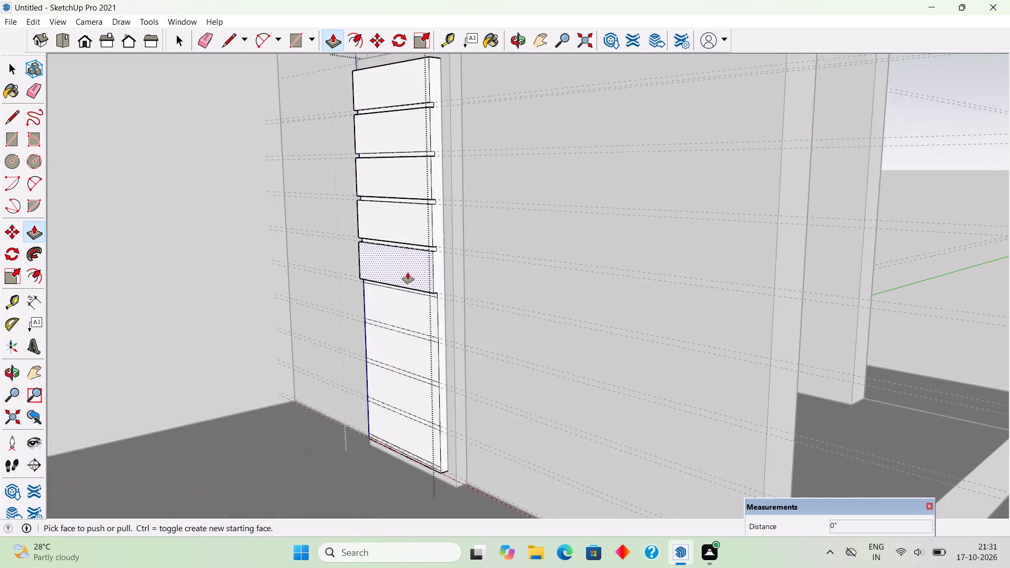
scroll(408, 272, up, 5)
scroll(353, 290, down, 3)
double_click(376, 299)
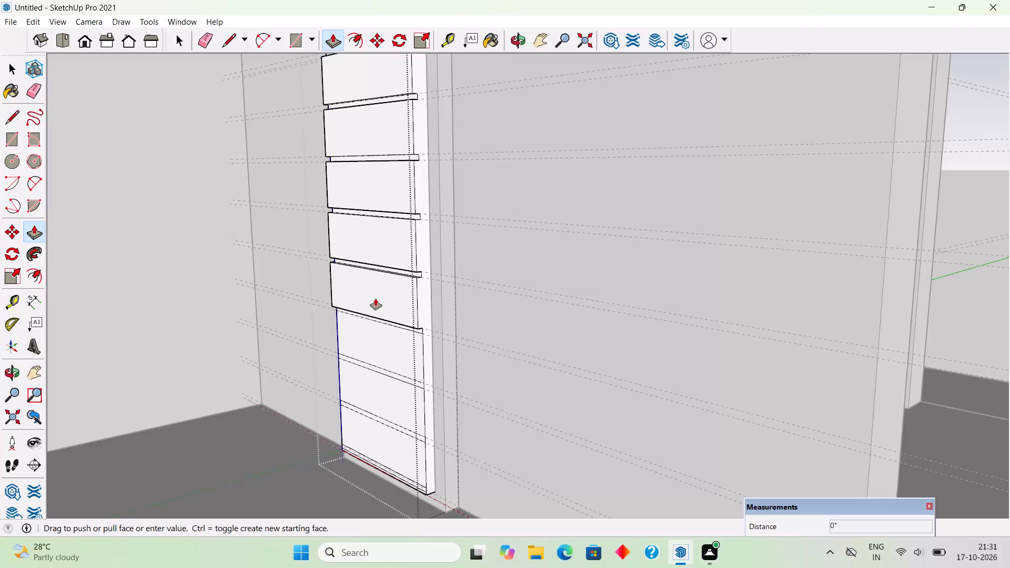
double_click(399, 364)
double_click(404, 396)
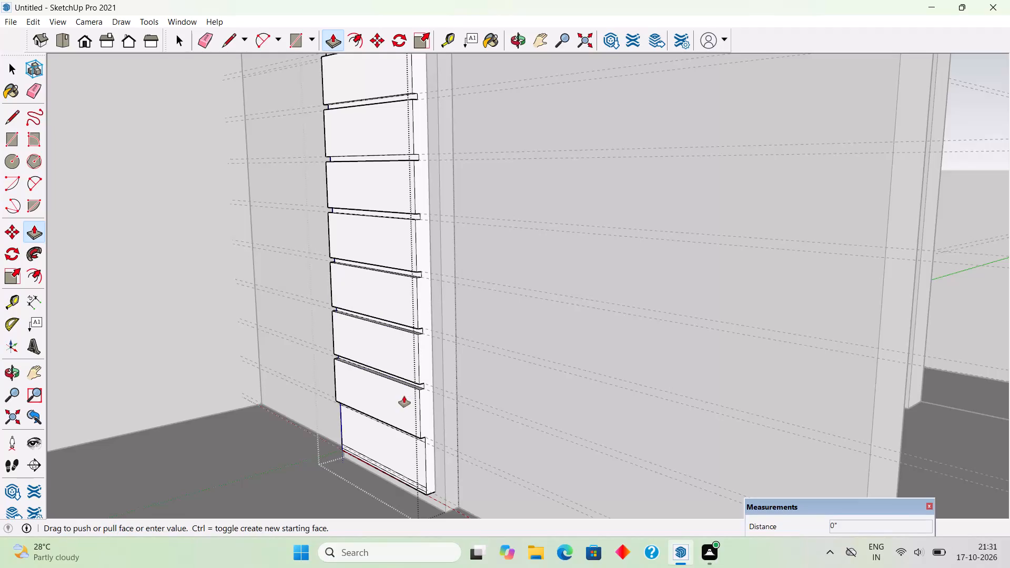
double_click(407, 440)
scroll(407, 440, down, 5)
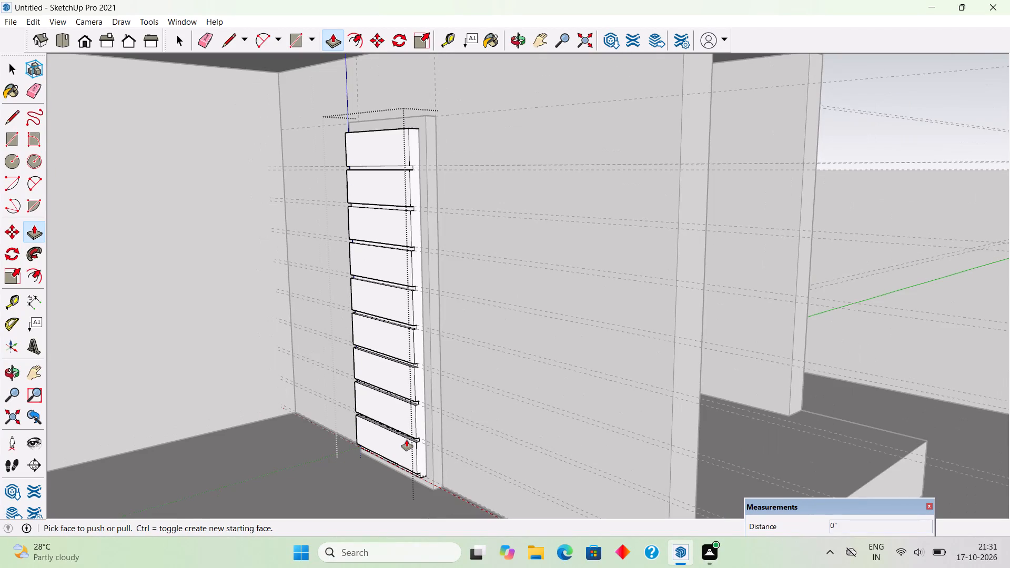
key(space)
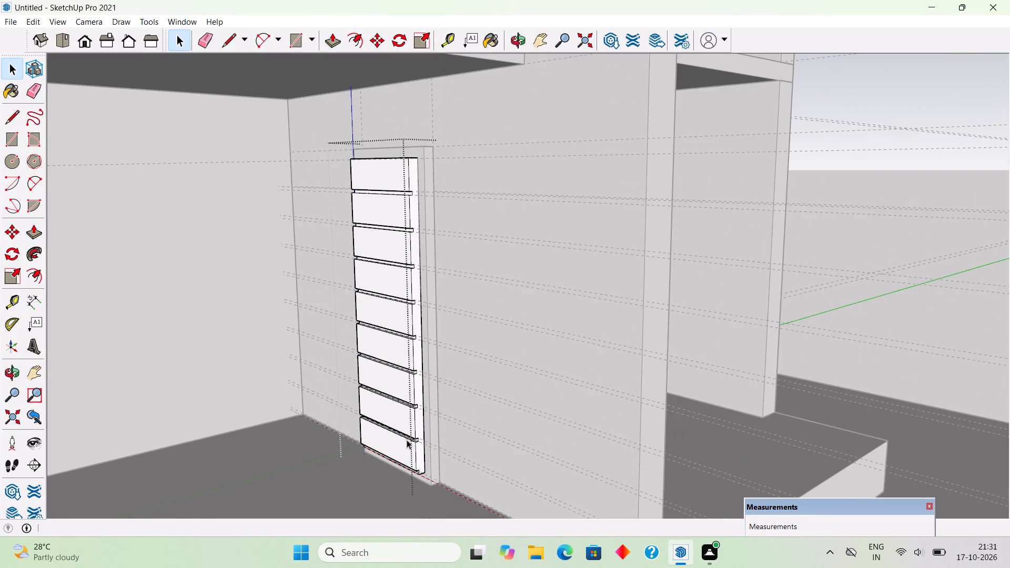
scroll(407, 440, down, 5)
click(717, 260)
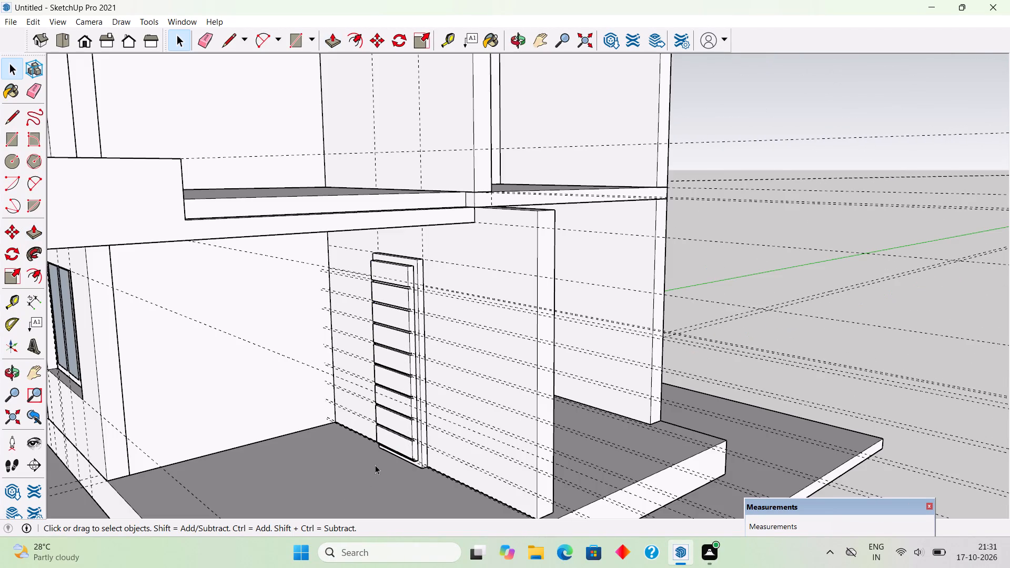
Move the ground-floor door panel 3" back from its bottom corner so it sits inside the door frame.
scroll(396, 440, up, 6)
click(399, 438)
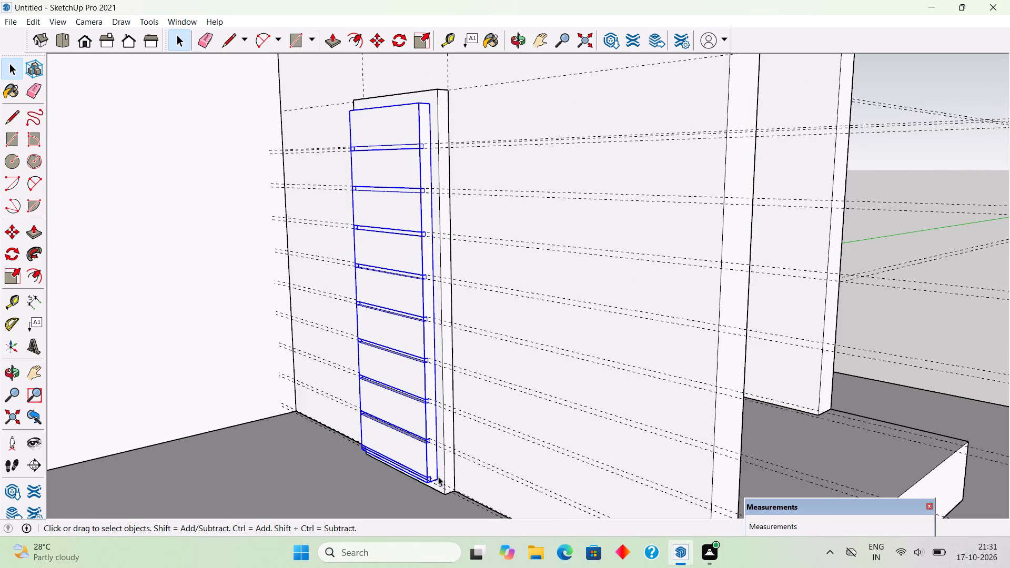
key(m)
scroll(423, 484, up, 6)
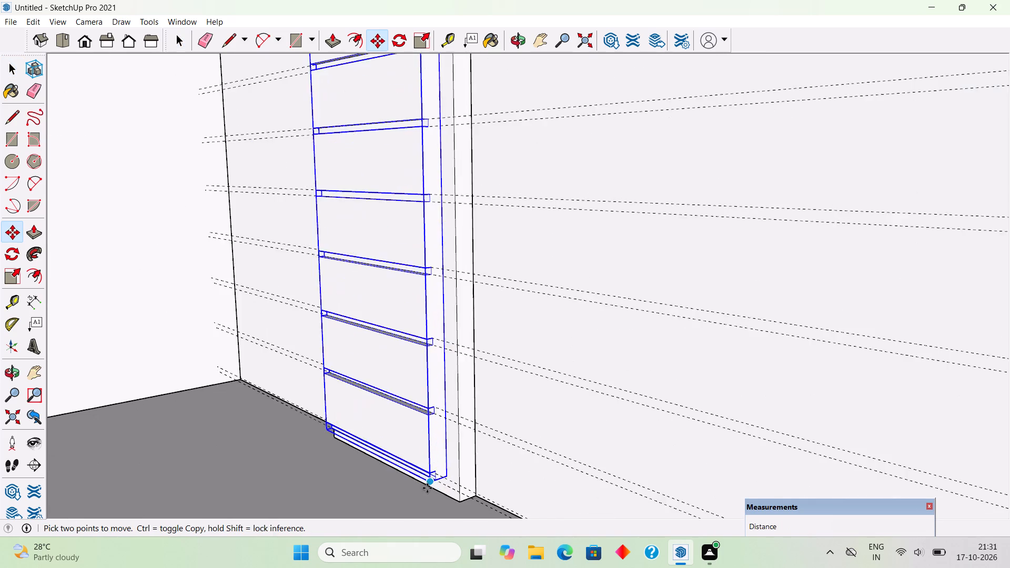
scroll(427, 488, up, 3)
click(431, 484)
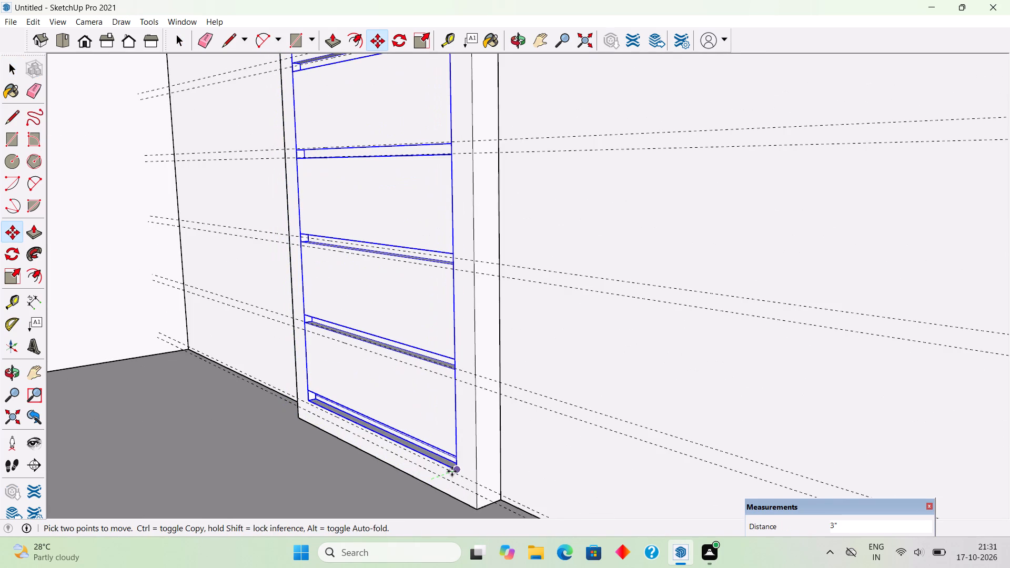
click(452, 471)
key(space)
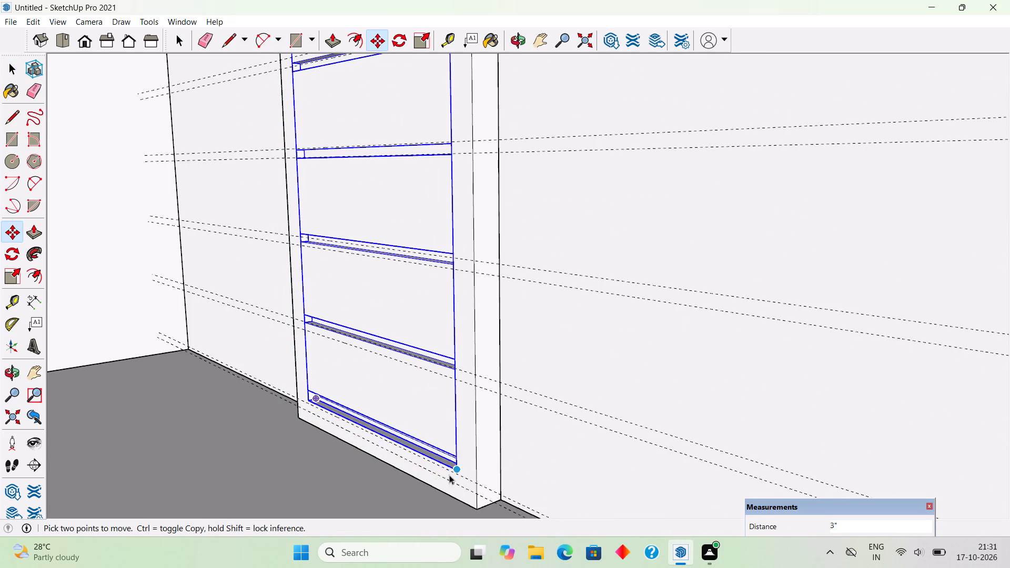
Move the door frame together with its panel 3" back, bringing its bottom corner flush with the wall face.
ctrl+click(471, 459)
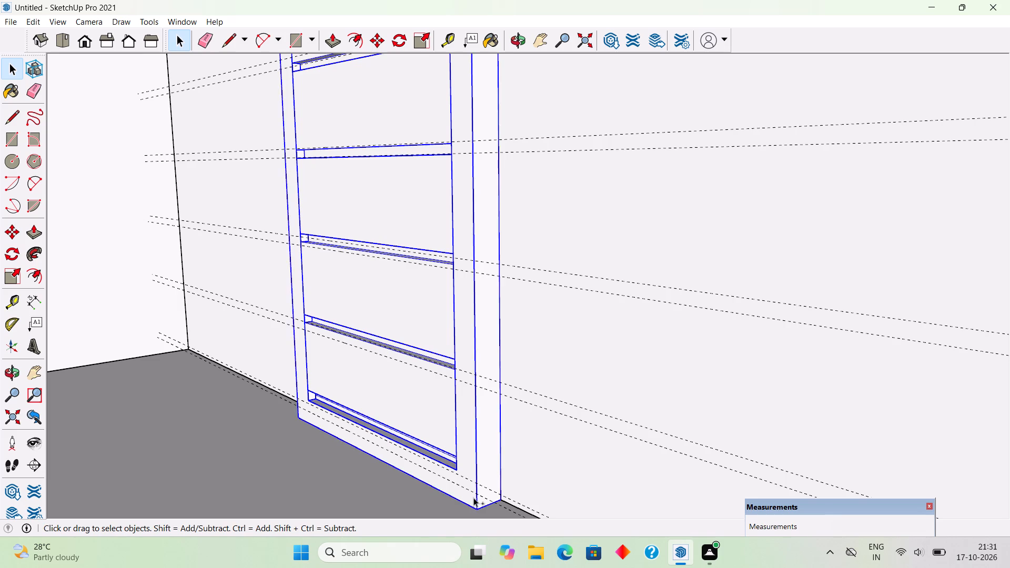
scroll(473, 498, up, 3)
scroll(477, 464, down, 5)
key(m)
click(478, 498)
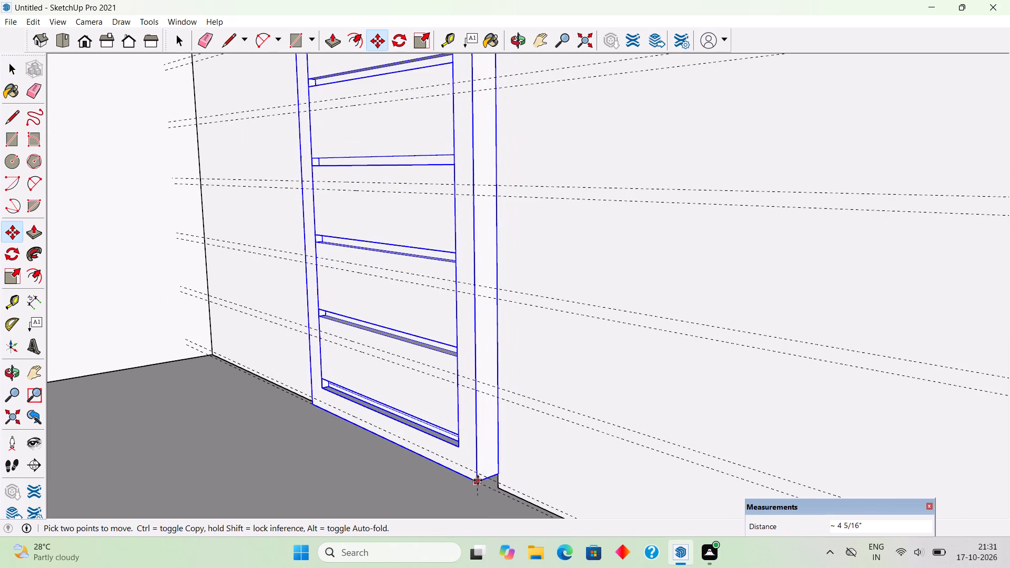
key(space)
scroll(400, 440, down, 4)
middle_drag(368, 452, 591, 448)
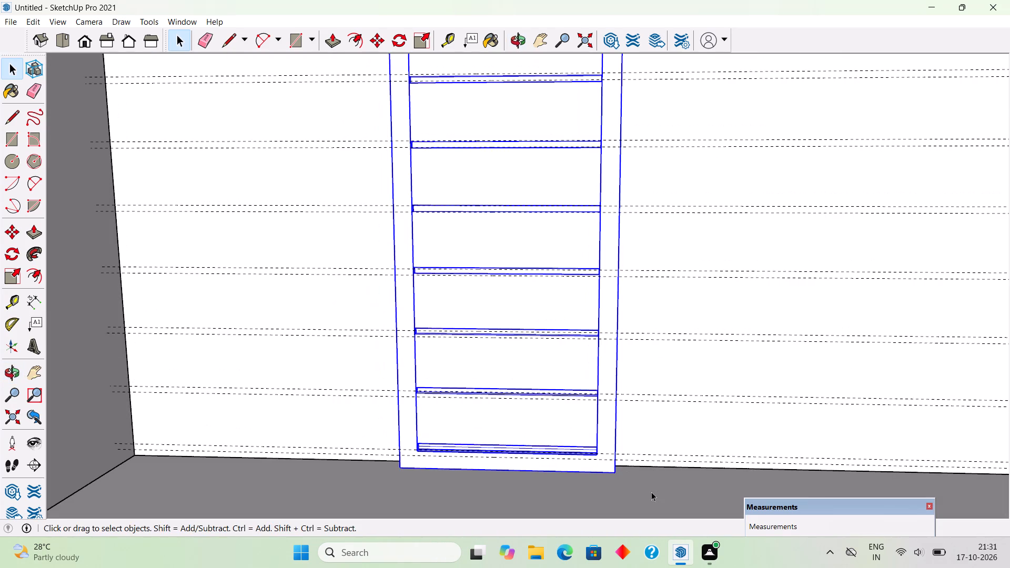
key(m)
click(614, 473)
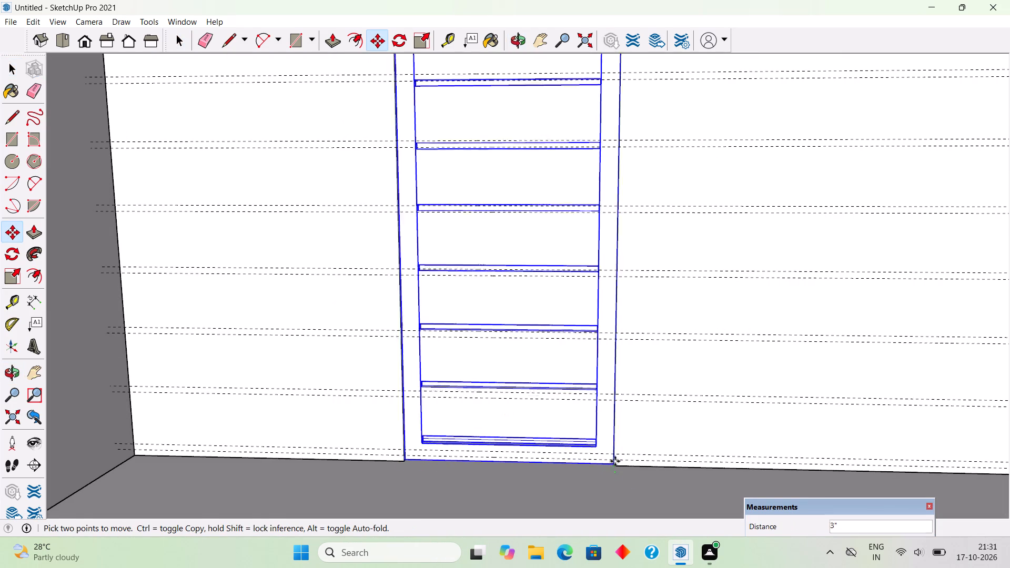
click(612, 467)
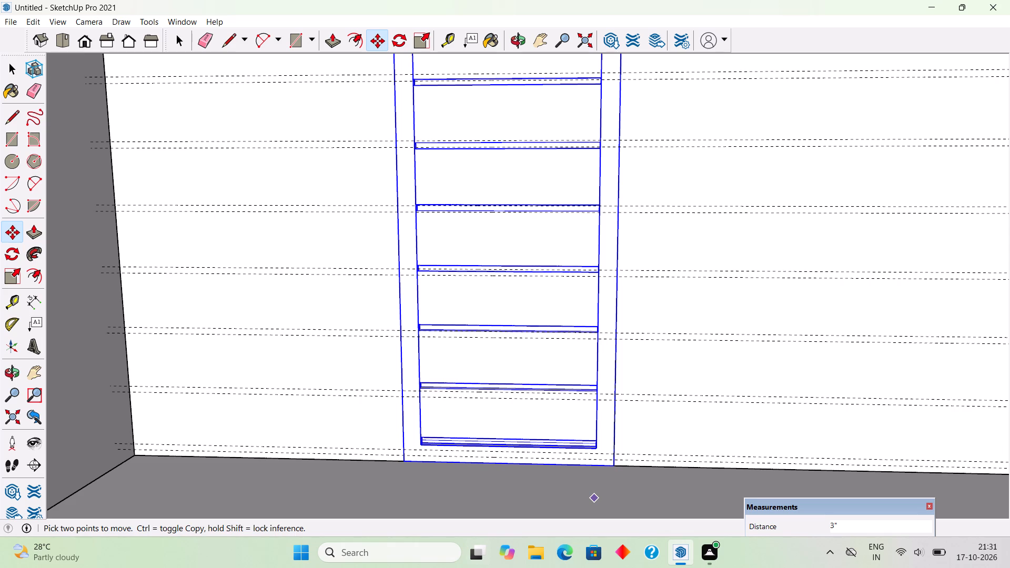
Move the door frame and panel a further 2" into the wall opening.
click(617, 468)
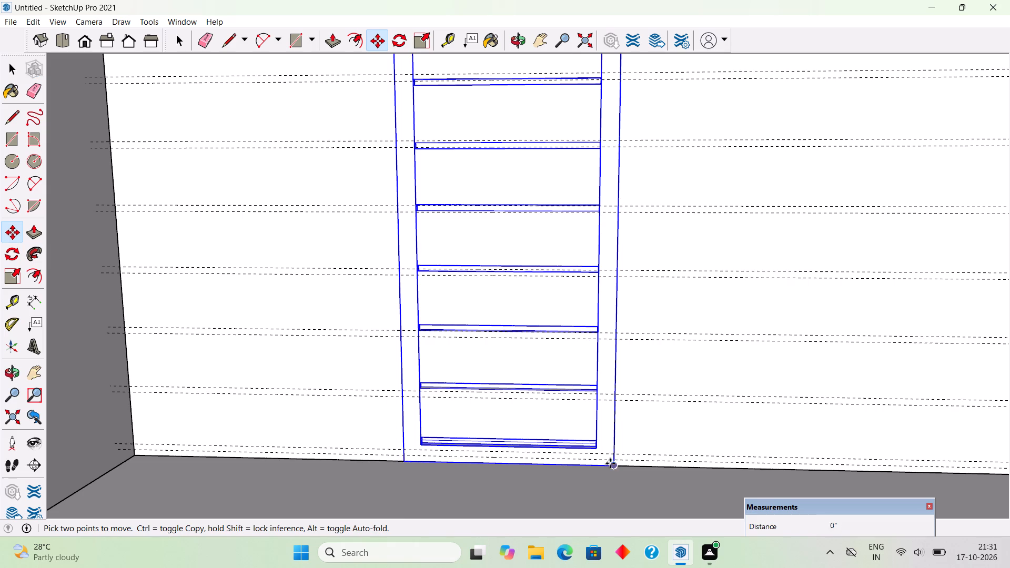
scroll(607, 461, up, 15)
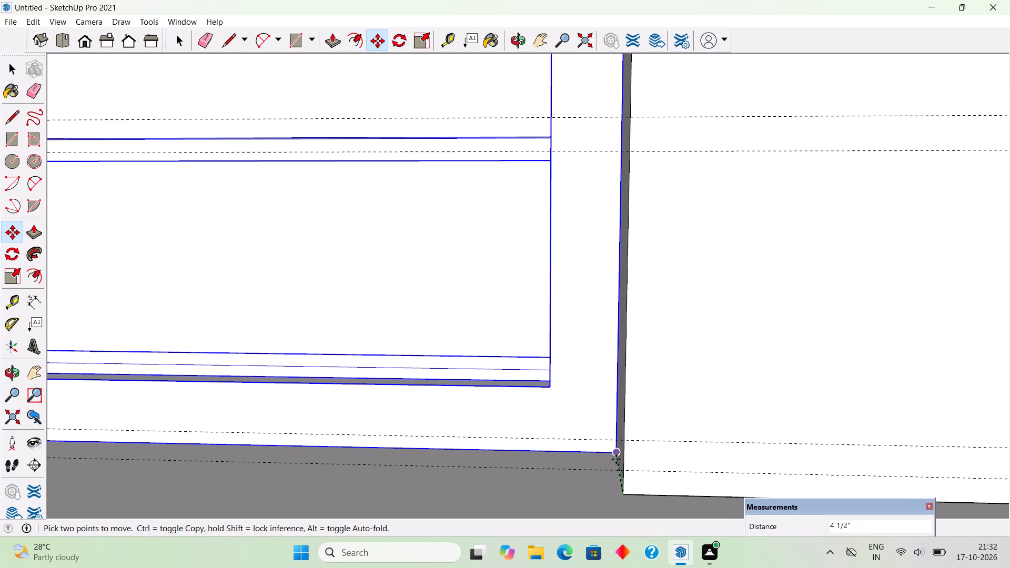
text(2")
key(Return)
key(space)
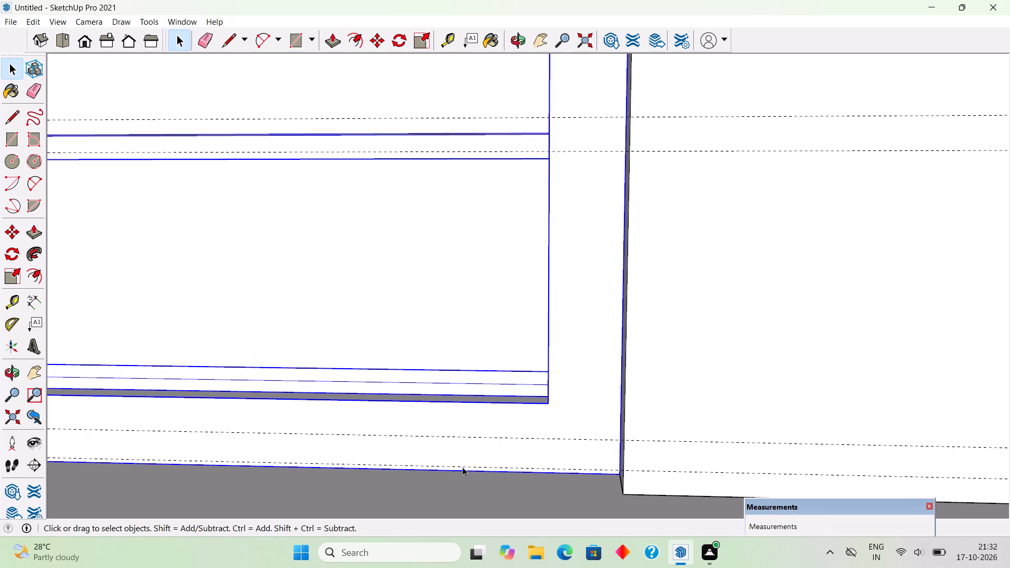
Delete the horizontal guide lines used to set out the door panel strips.
scroll(294, 234, down, 5)
scroll(301, 236, down, 20)
scroll(301, 236, down, 5)
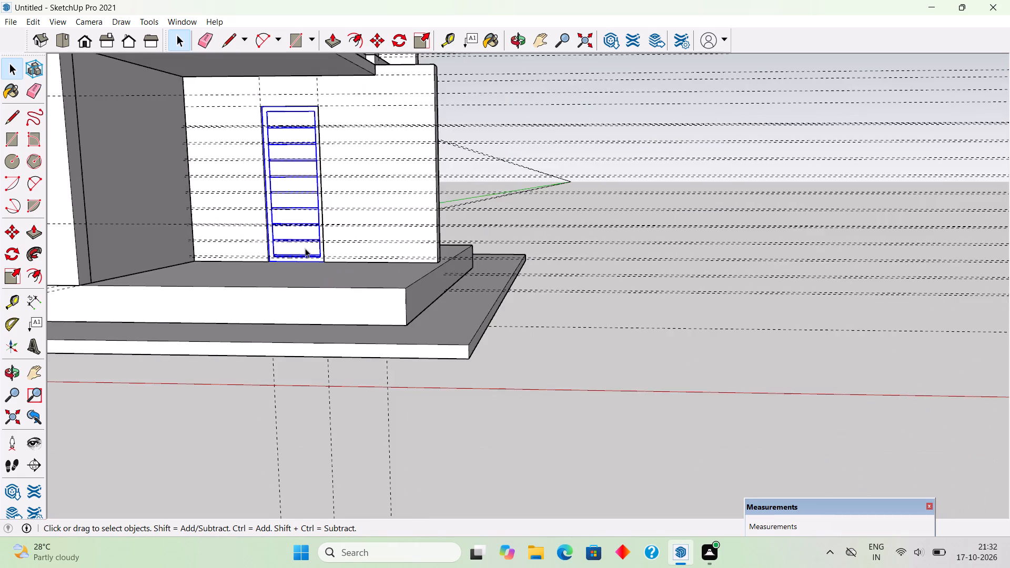
scroll(305, 248, down, 5)
click(431, 405)
scroll(385, 371, down, 6)
middle_drag(361, 370, 375, 381)
drag(566, 307, 509, 226)
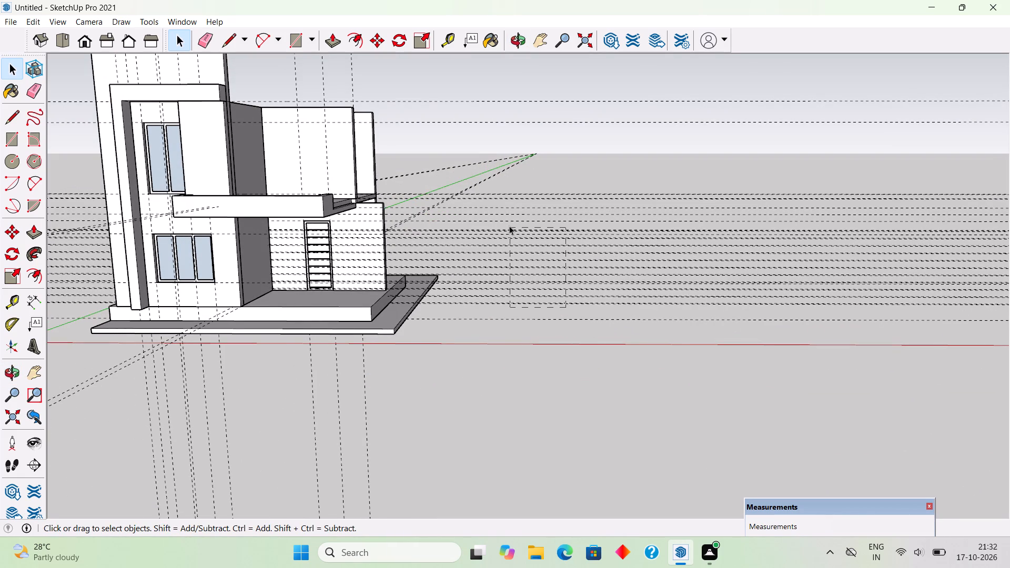
drag(509, 226, 502, 225)
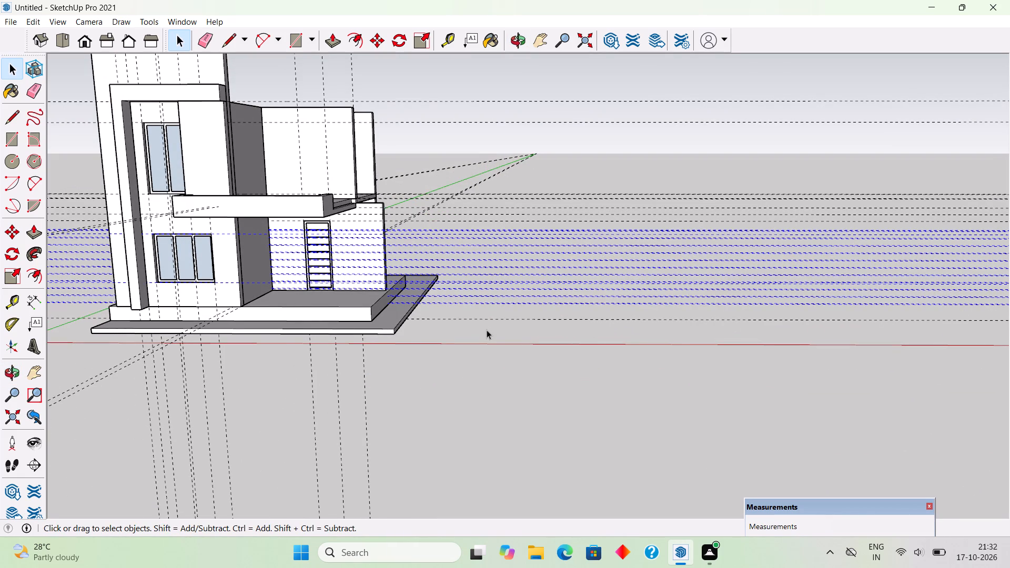
key(Delete)
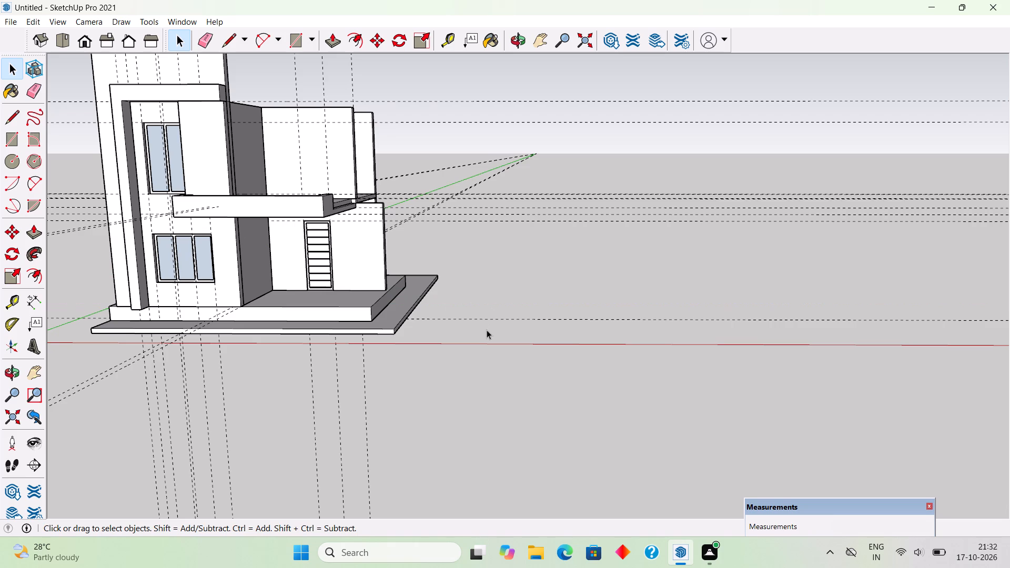
Push/Pull the L-shaped end face of the first-floor canopy outward by 3' to line up with the ground-floor wall's end.
middle_drag(351, 280, 334, 318)
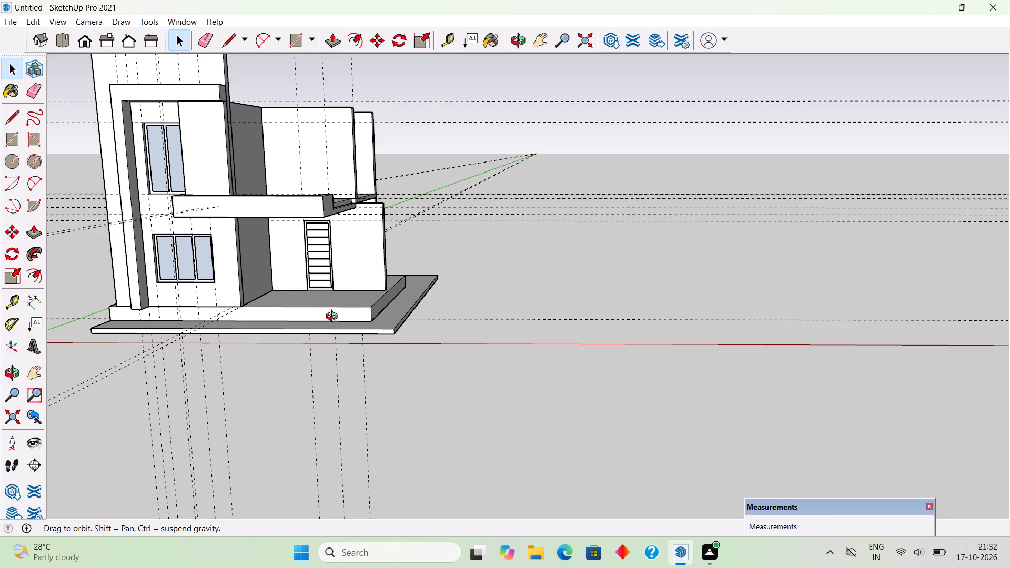
middle_drag(334, 318, 304, 205)
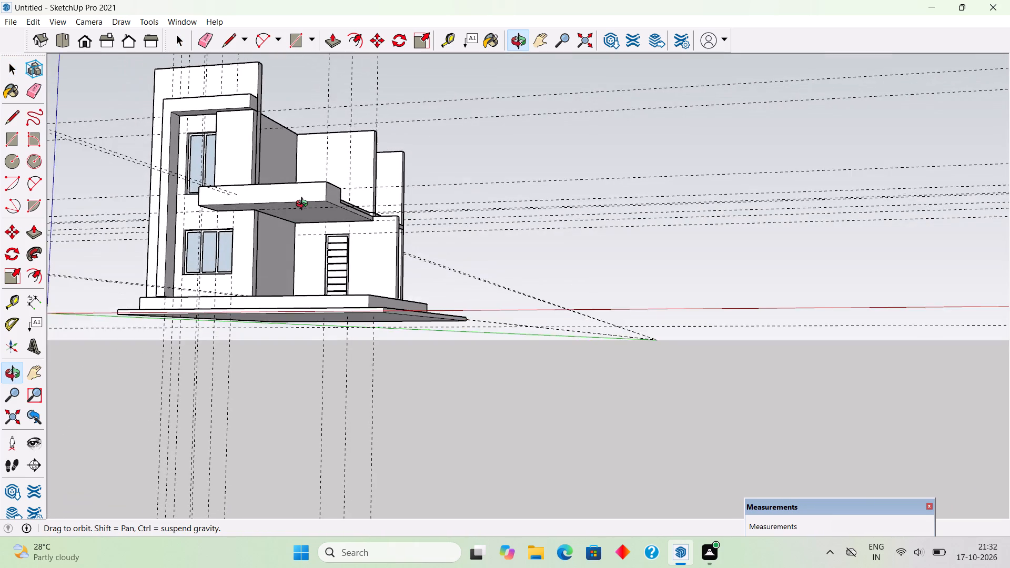
middle_drag(304, 205, 181, 330)
scroll(355, 218, up, 2)
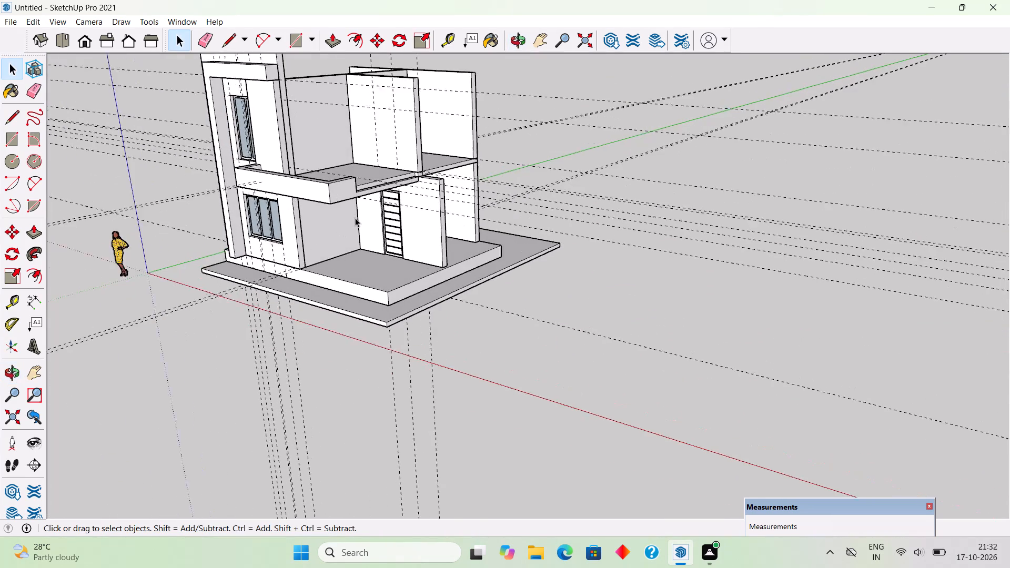
scroll(355, 218, up, 7)
triple_click(368, 160)
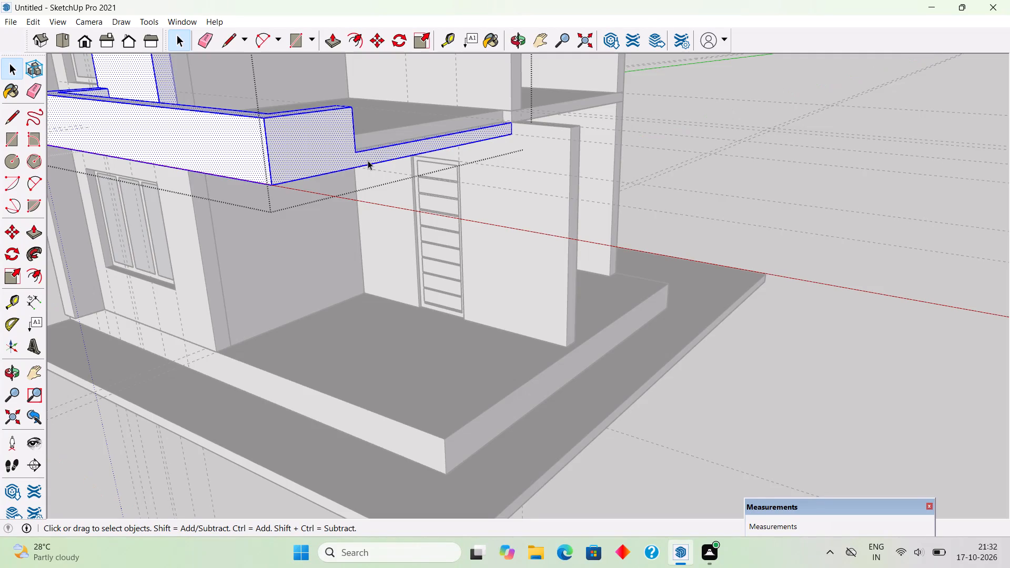
key(p)
click(367, 158)
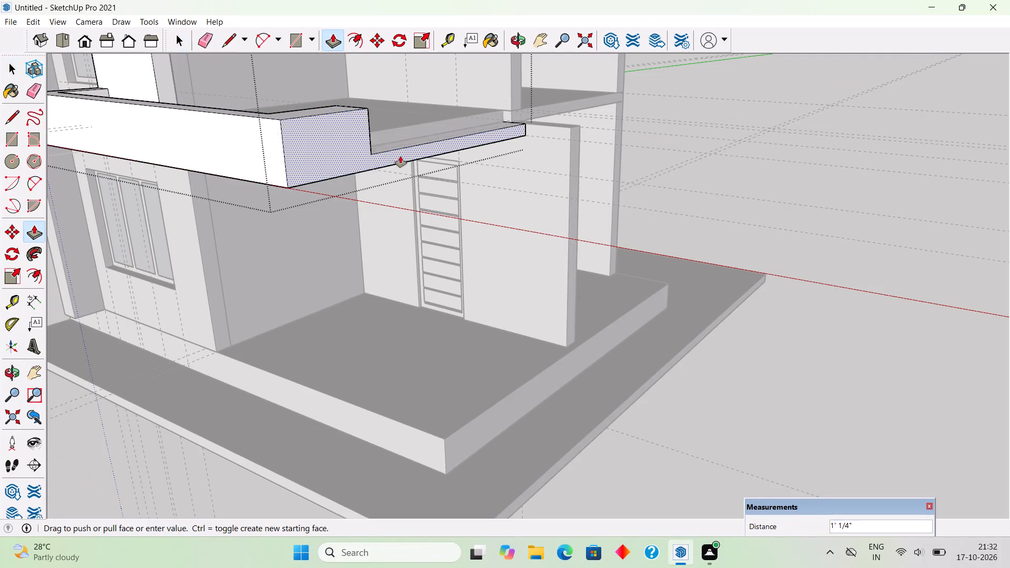
click(568, 254)
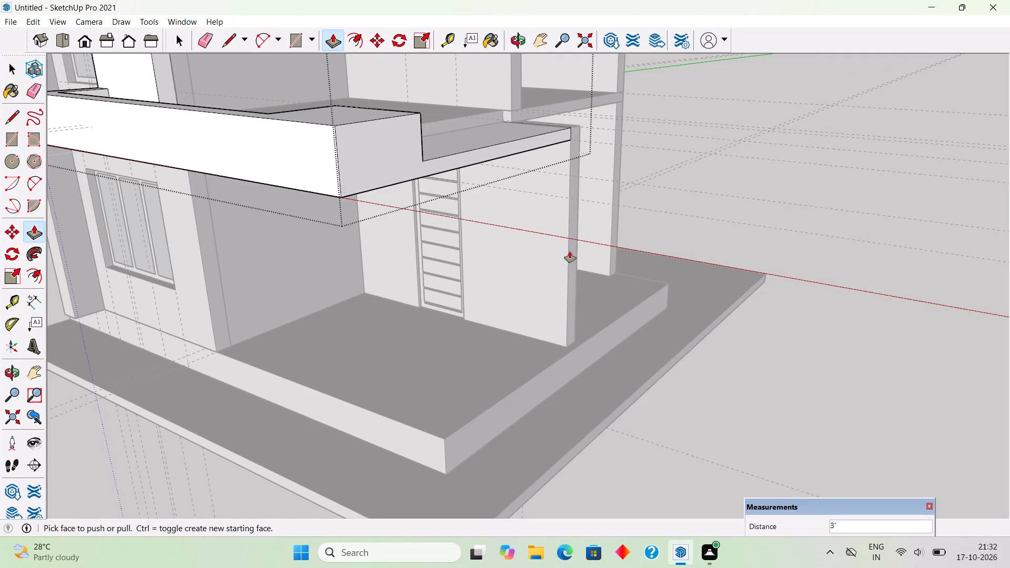
Push/Pull the inner end face of the canopy recess by 3' to lengthen the recess towards the extended end.
scroll(323, 381, down, 3)
middle_drag(435, 351, 148, 464)
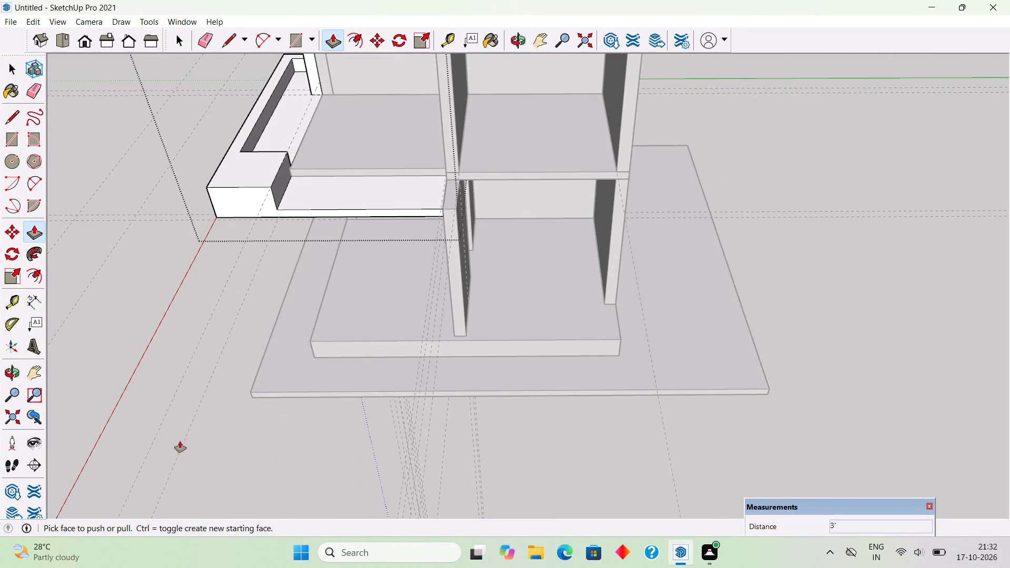
scroll(257, 212, down, 3)
middle_drag(259, 259, 753, 268)
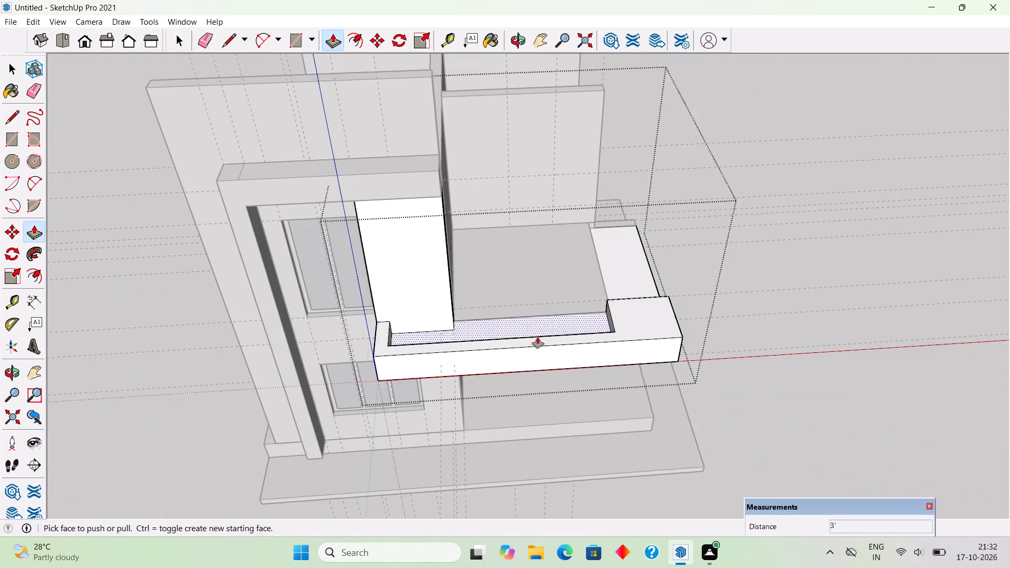
middle_drag(542, 345, 682, 333)
click(647, 280)
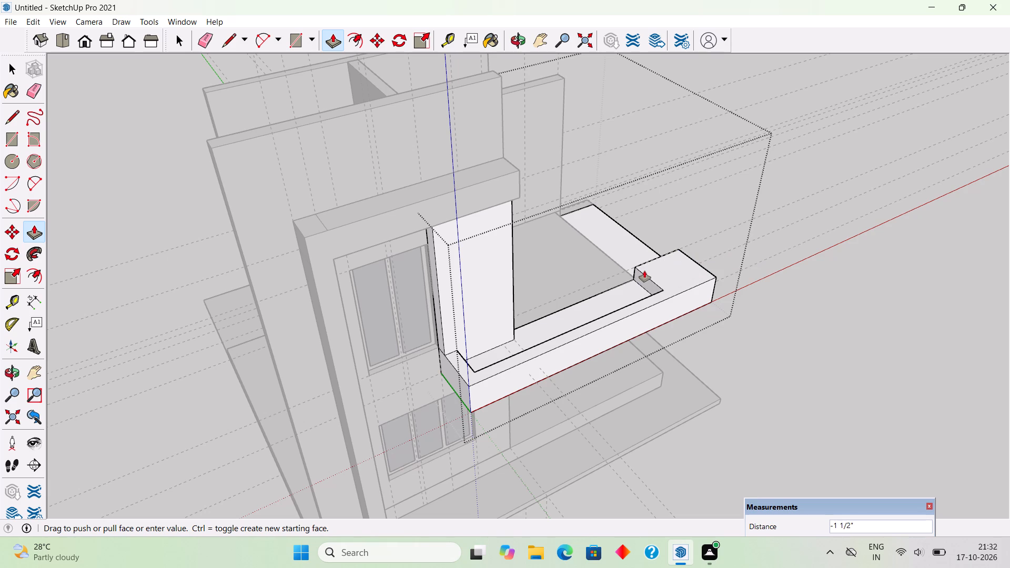
text(3')
key(Return)
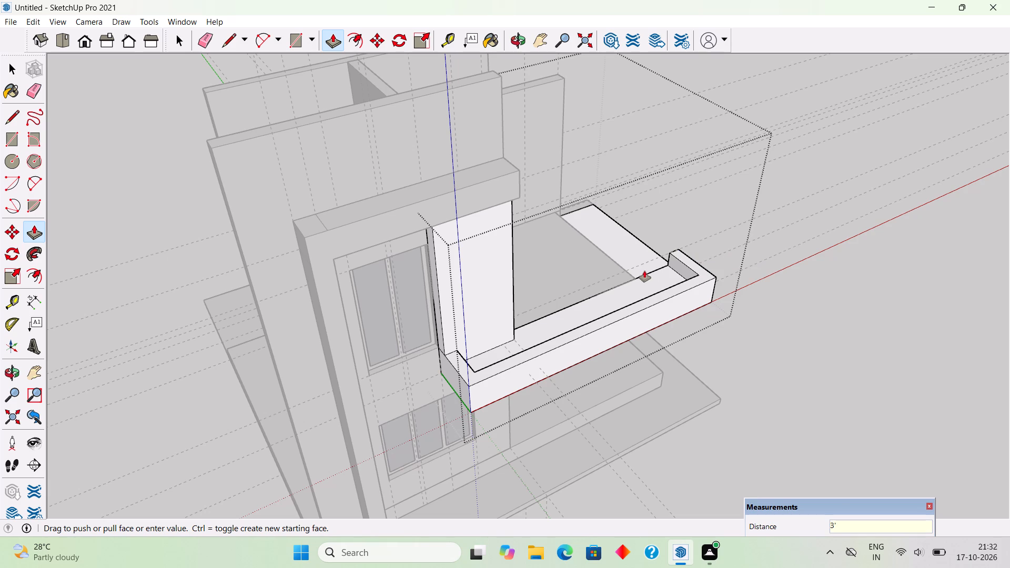
key(space)
scroll(644, 271, down, 4)
click(781, 356)
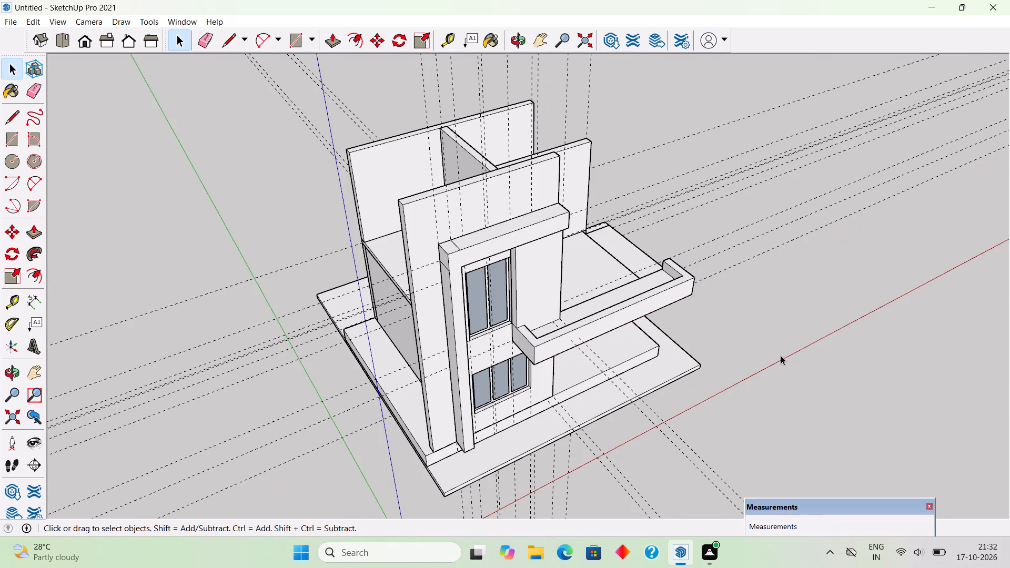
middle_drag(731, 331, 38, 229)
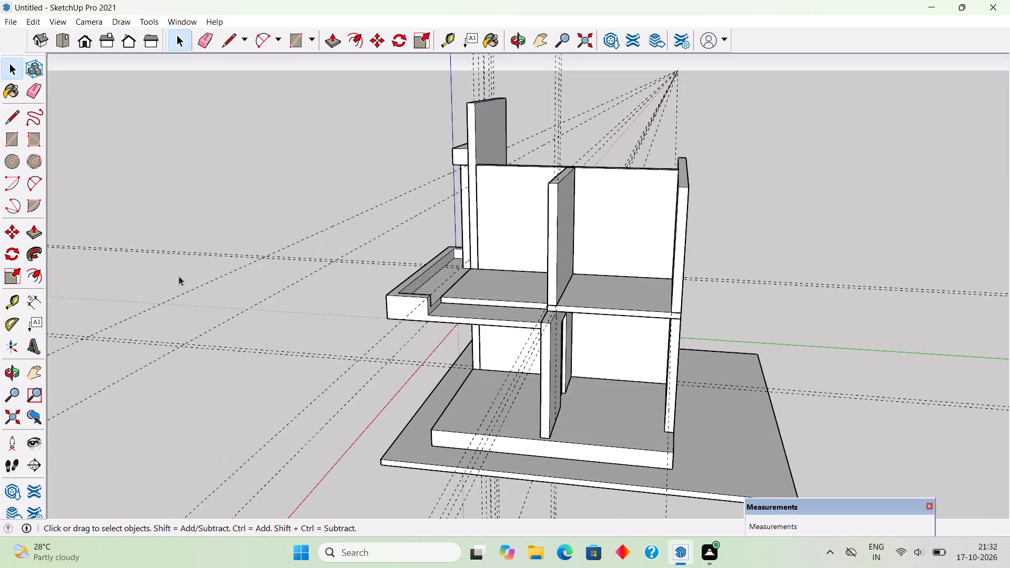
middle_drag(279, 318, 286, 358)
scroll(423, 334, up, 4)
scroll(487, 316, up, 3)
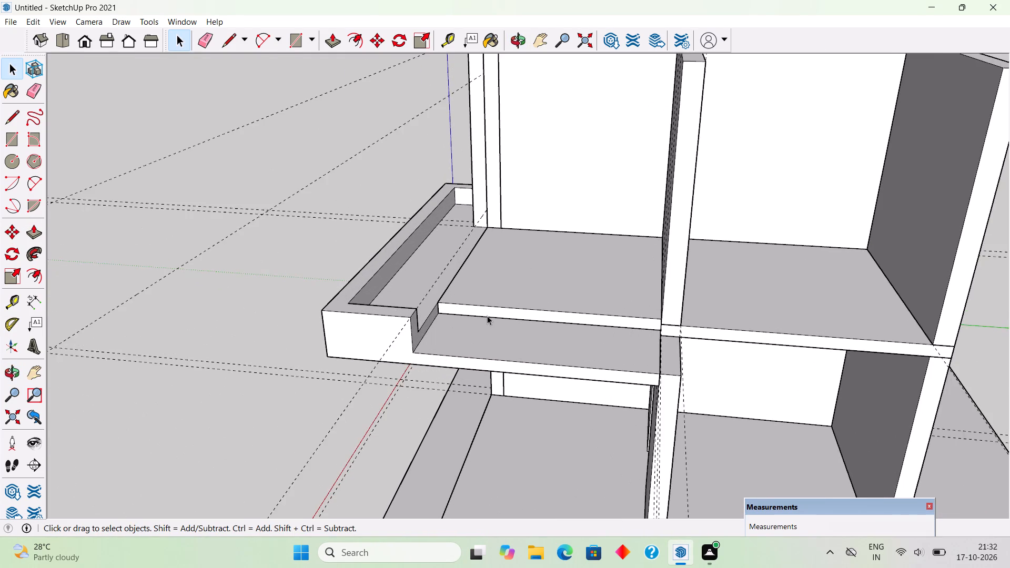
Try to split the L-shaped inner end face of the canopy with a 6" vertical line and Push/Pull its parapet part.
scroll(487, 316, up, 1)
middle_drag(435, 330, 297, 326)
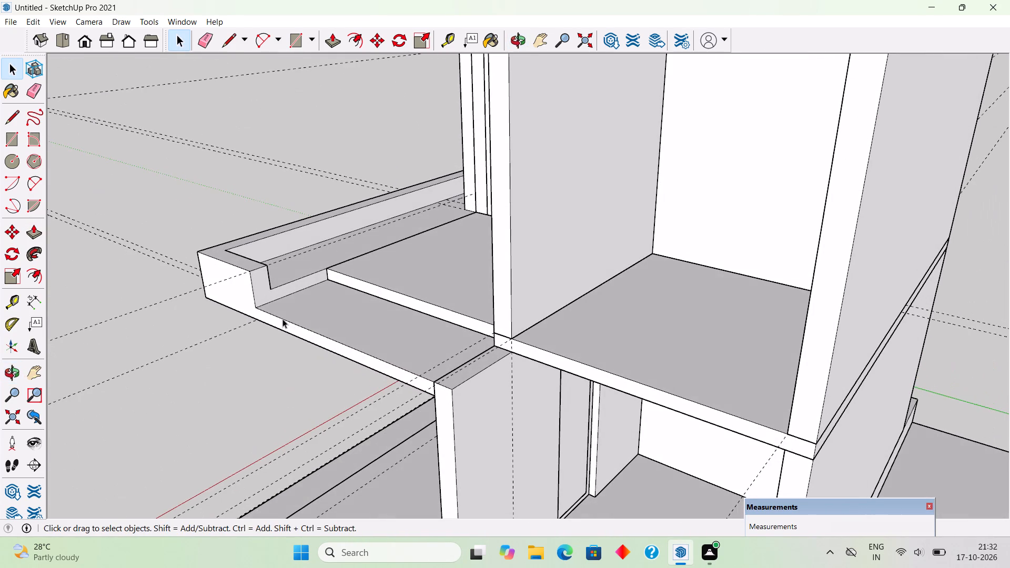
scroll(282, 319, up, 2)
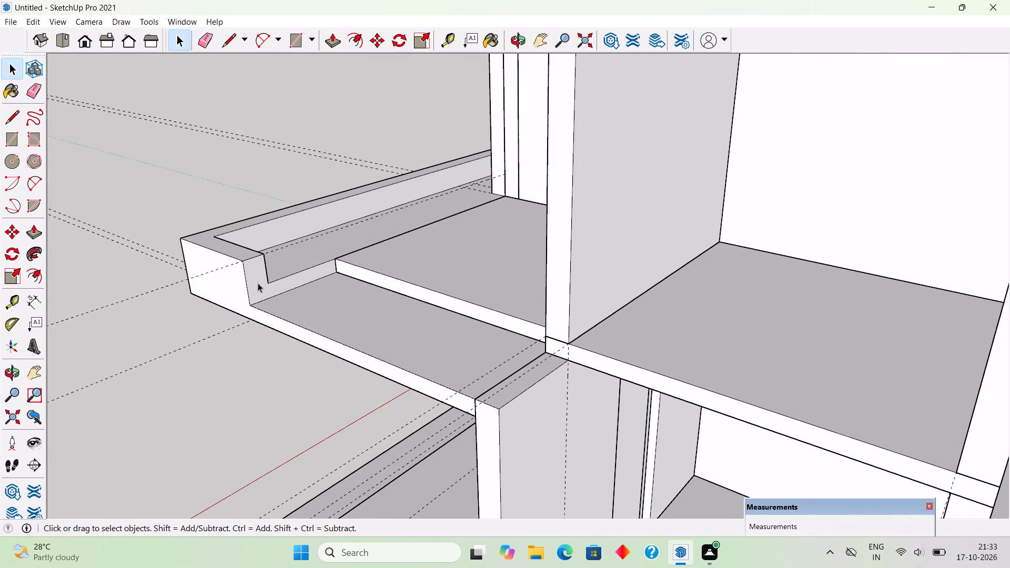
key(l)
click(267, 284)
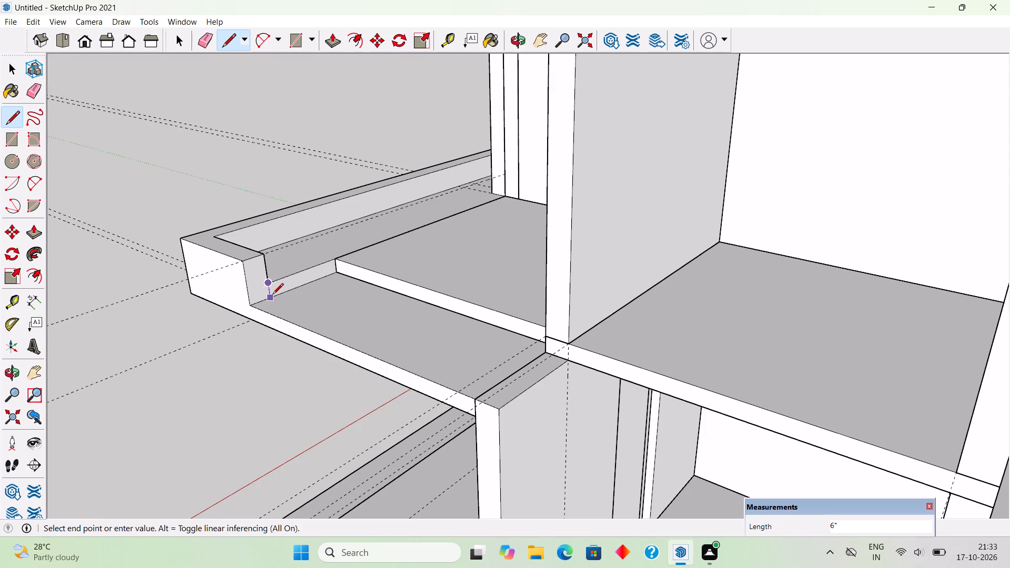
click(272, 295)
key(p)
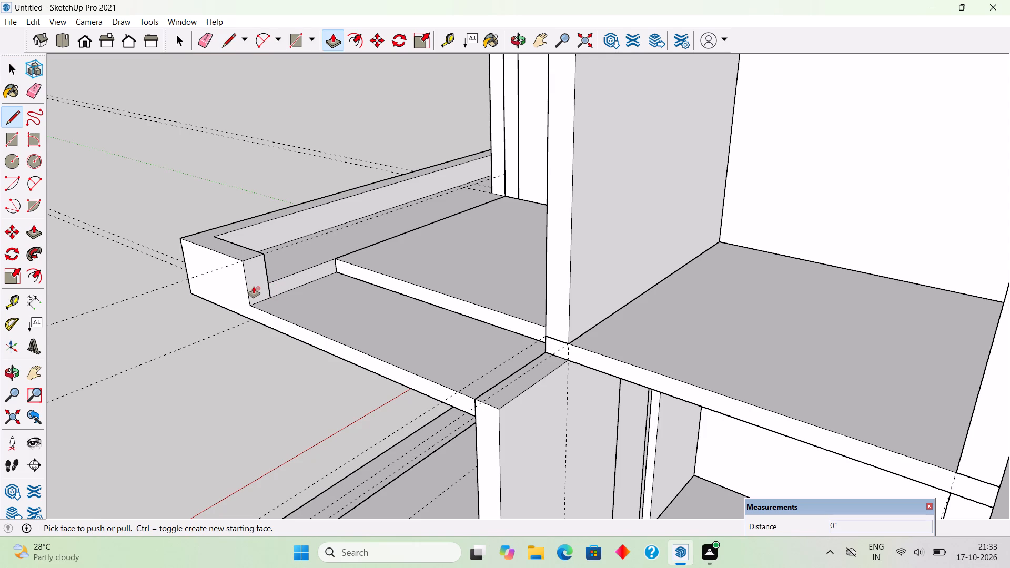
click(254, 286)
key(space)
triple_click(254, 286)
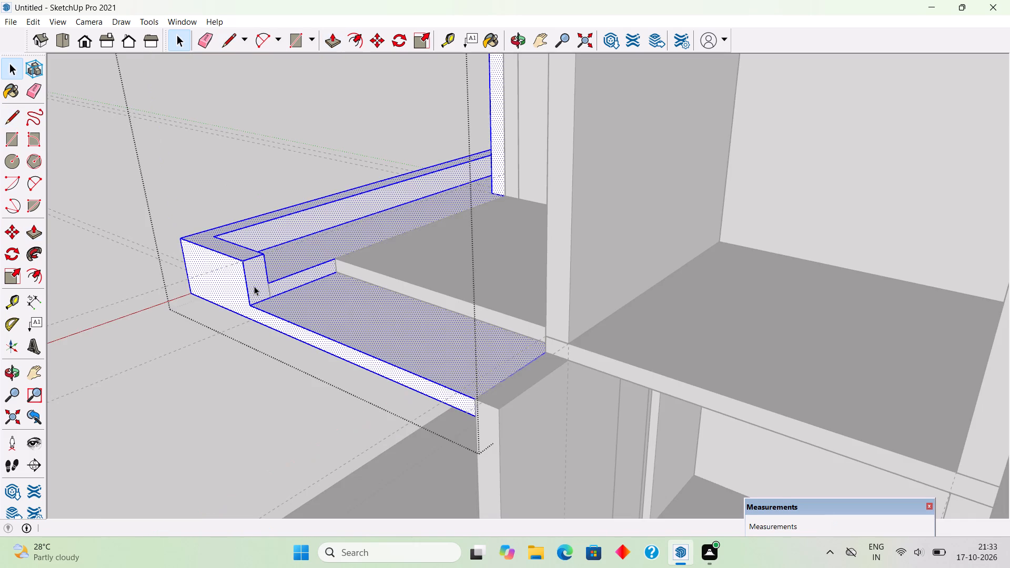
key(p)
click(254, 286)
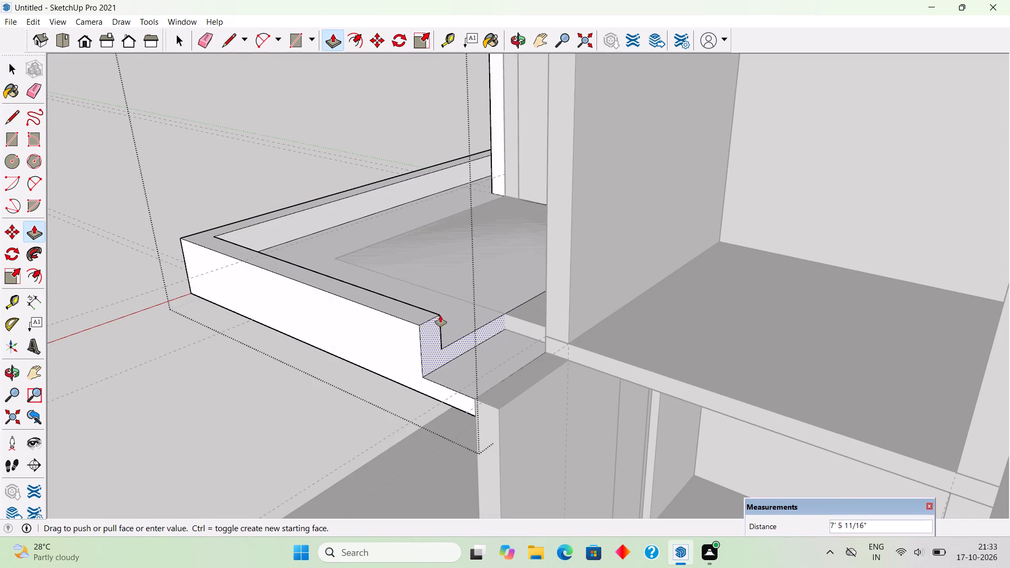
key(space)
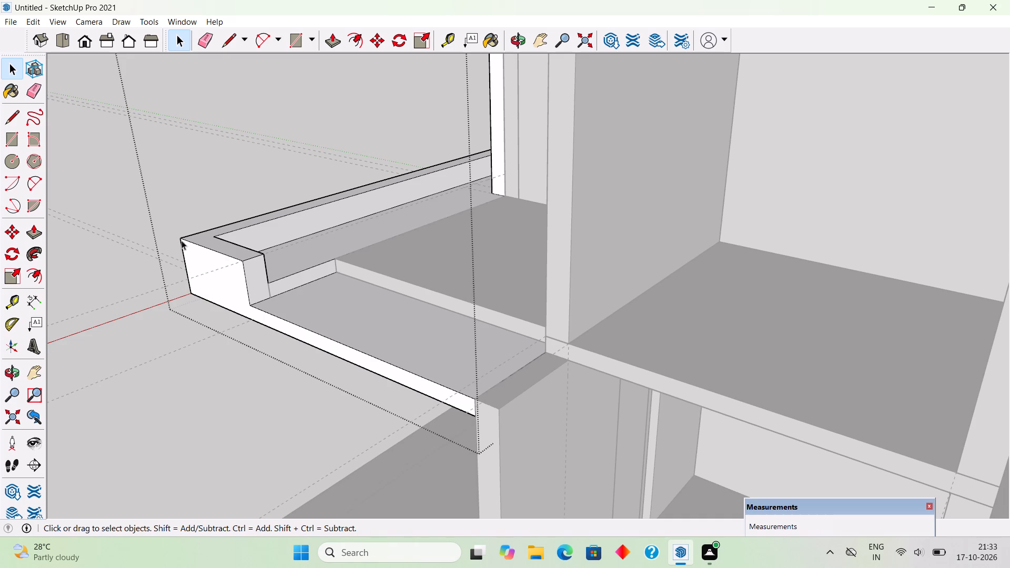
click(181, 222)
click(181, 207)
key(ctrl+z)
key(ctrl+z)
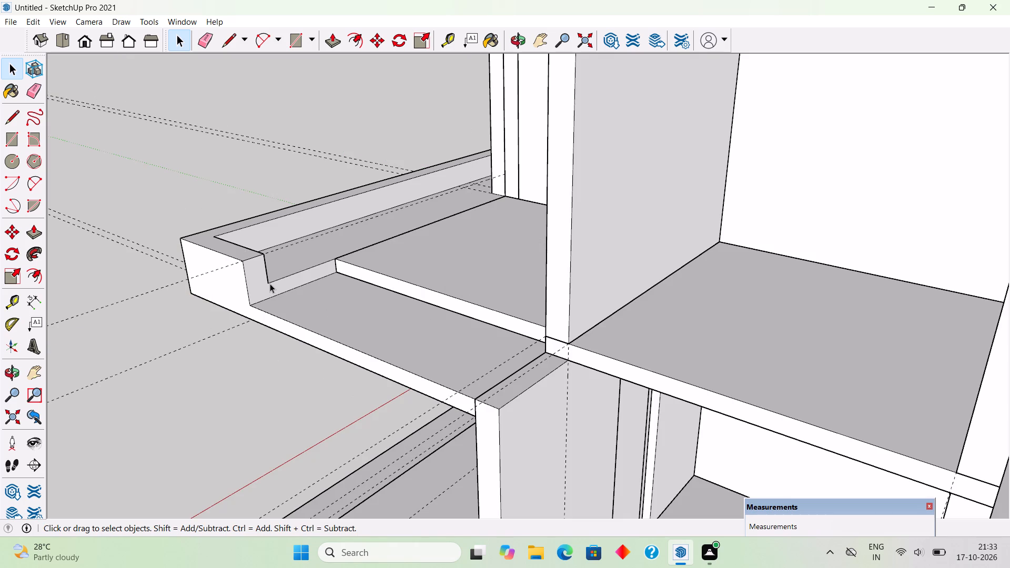
Inside the canopy group, draw a 6" vertical line down from the recess corner to separate the parapet end face.
triple_click(271, 283)
key(l)
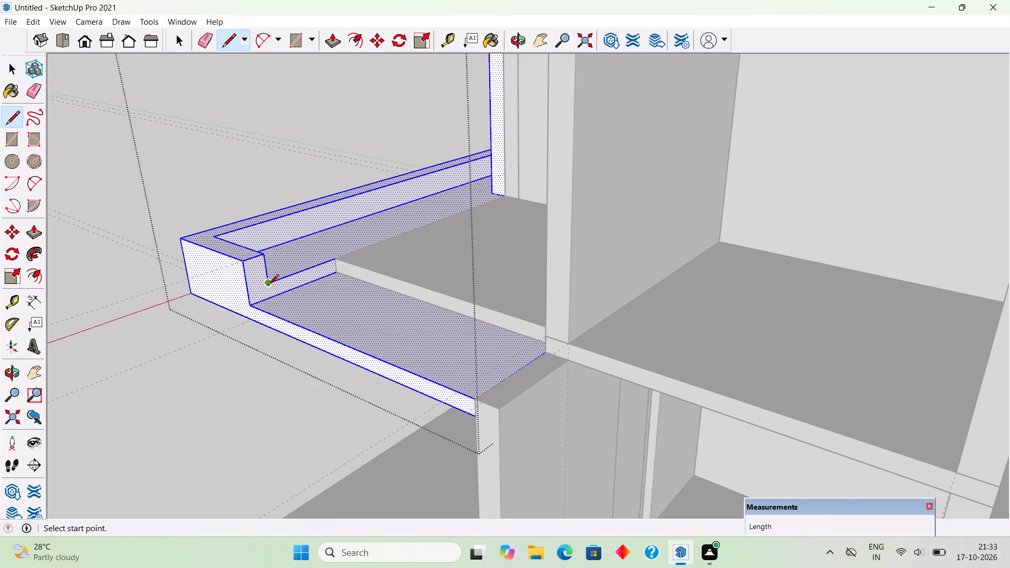
scroll(268, 286, up, 5)
click(268, 286)
click(276, 300)
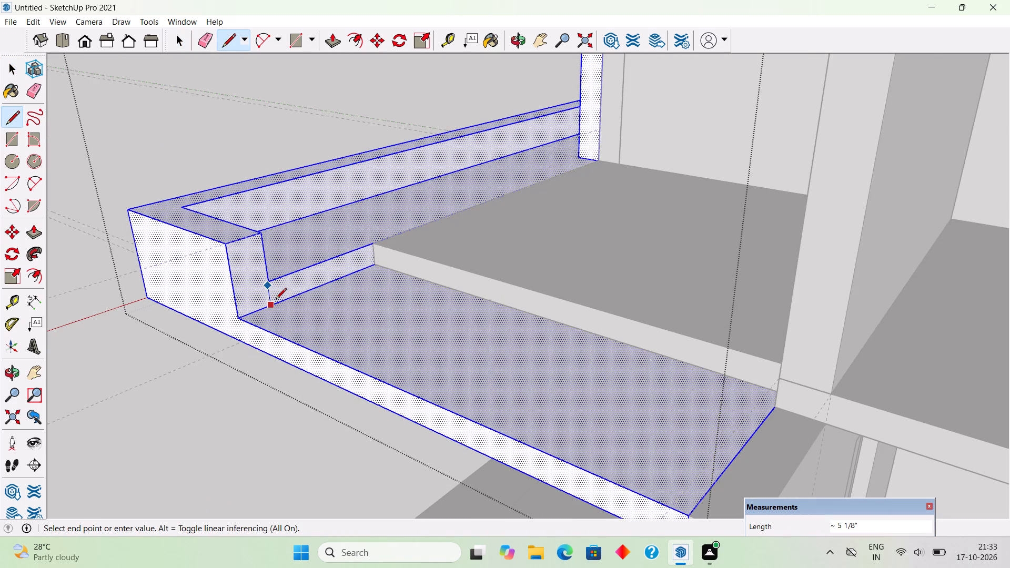
key(ctrl+z)
click(269, 283)
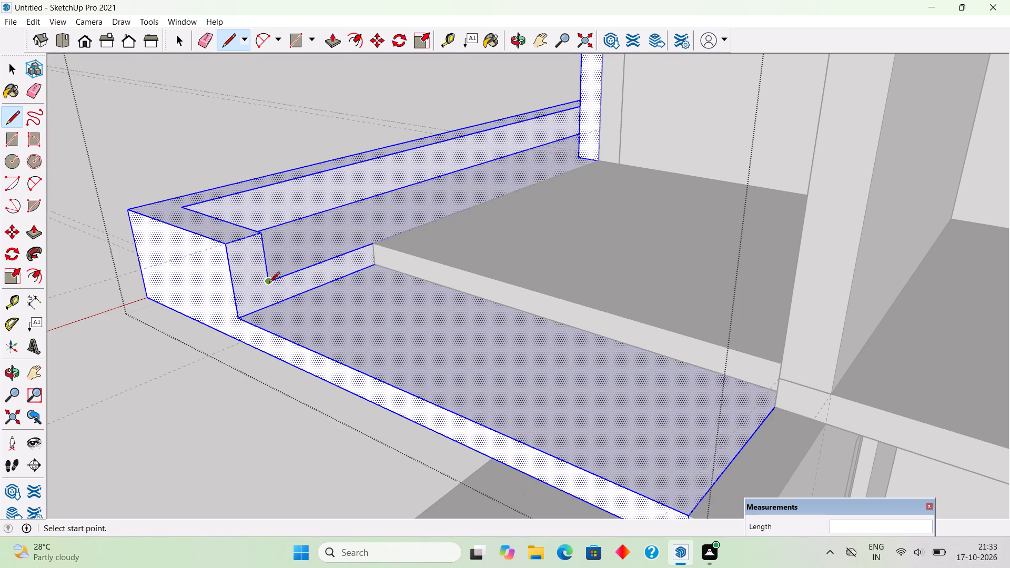
scroll(274, 303, up, 4)
click(274, 303)
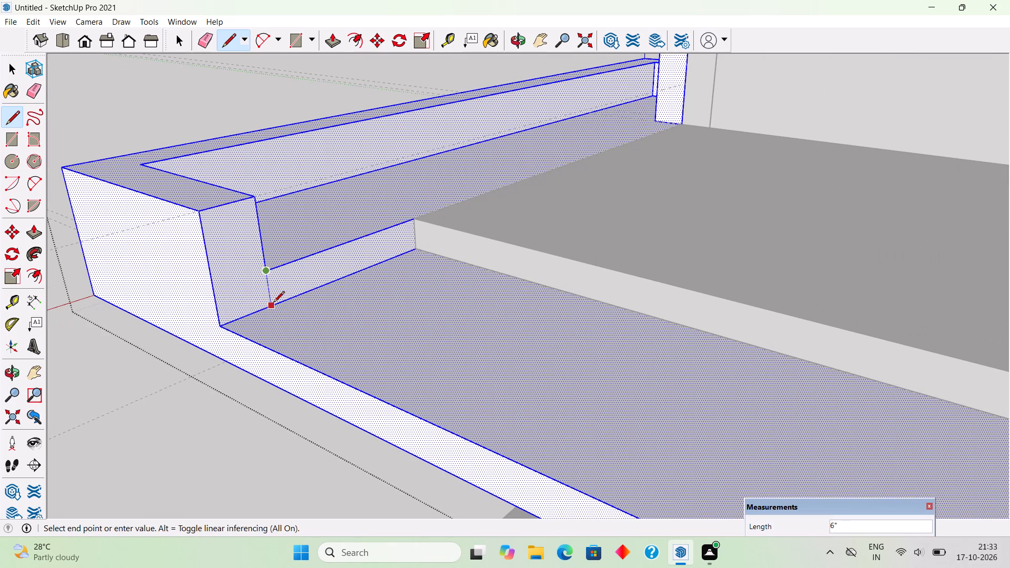
Push/Pull the parapet end face 9' 3" along the canopy's open edge to its far end at the ground-floor wall.
key(p)
click(261, 291)
scroll(297, 289, down, 10)
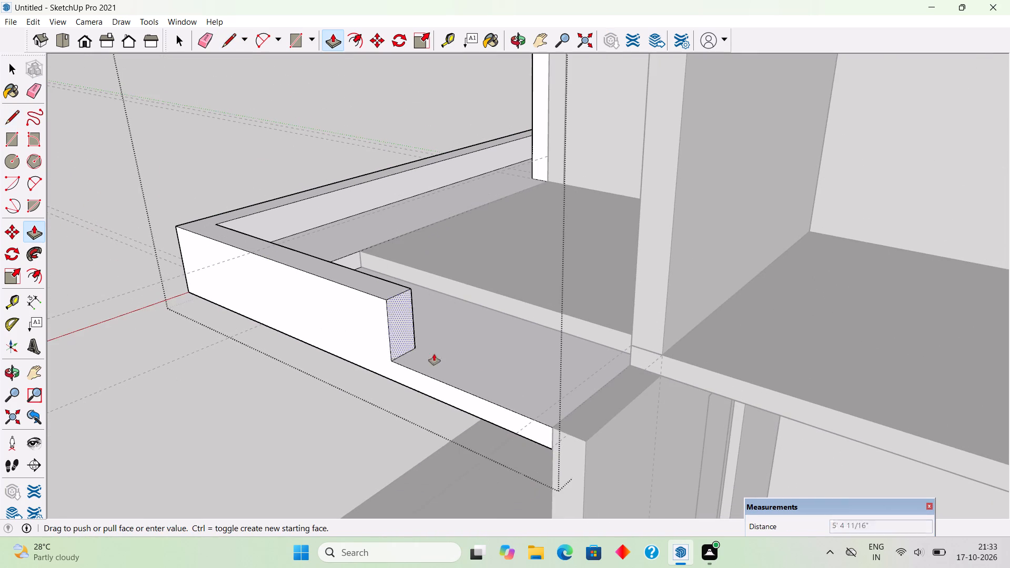
click(551, 424)
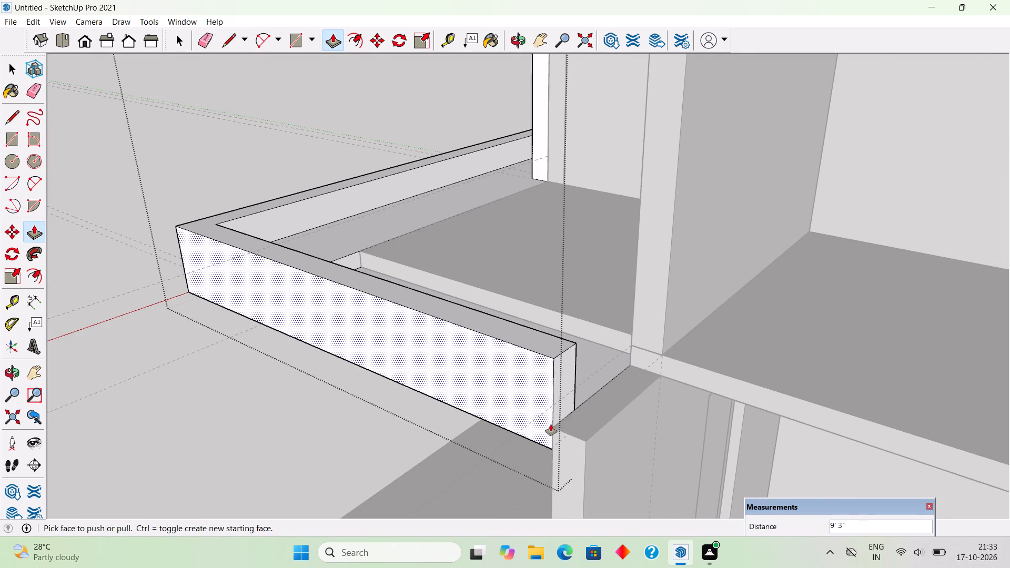
Push/Pull the first-floor slab's exposed side face about 2' 8 1/2" outward to meet the new canopy parapet.
key(space)
triple_click(618, 339)
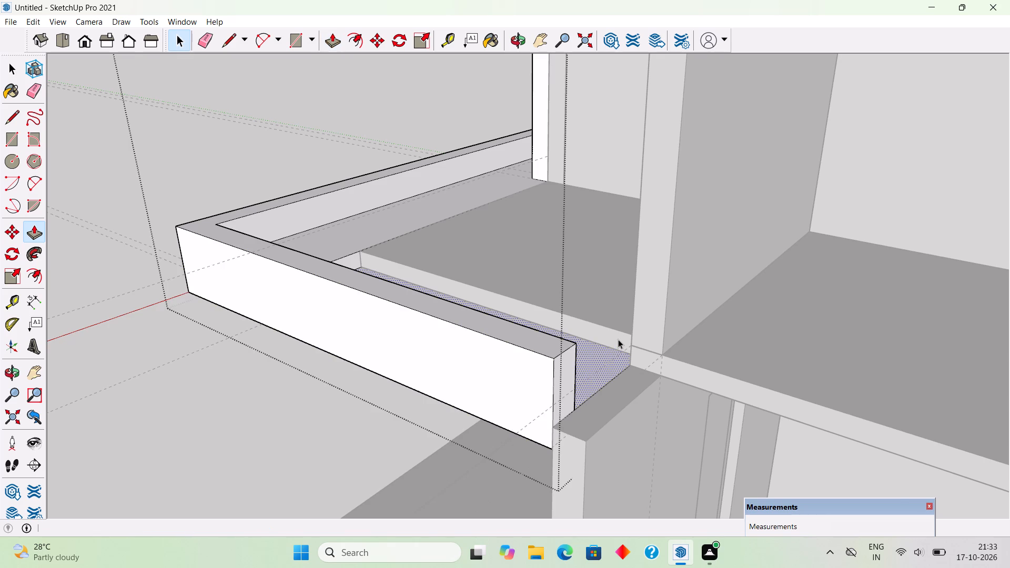
click(618, 339)
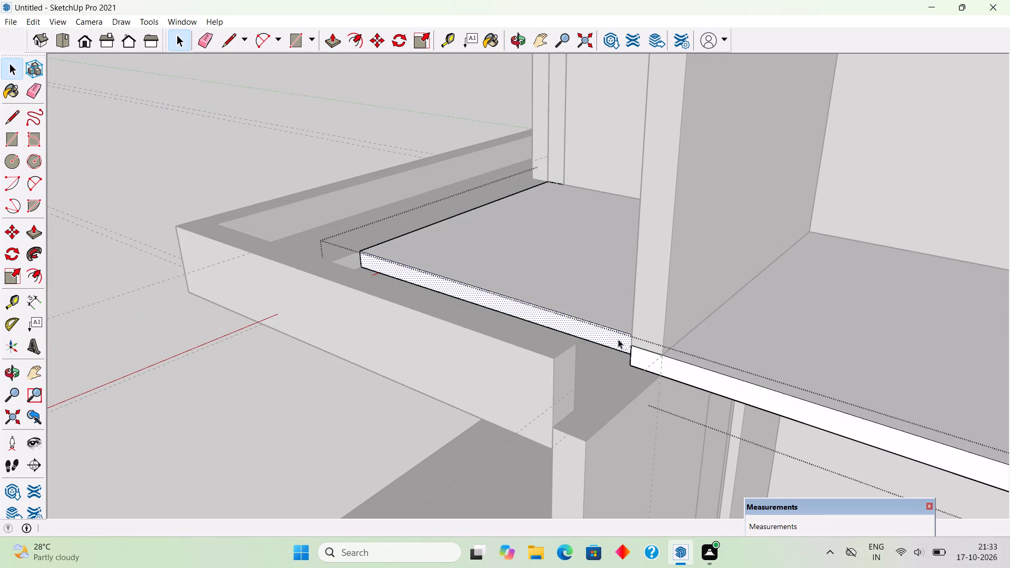
key(p)
click(618, 339)
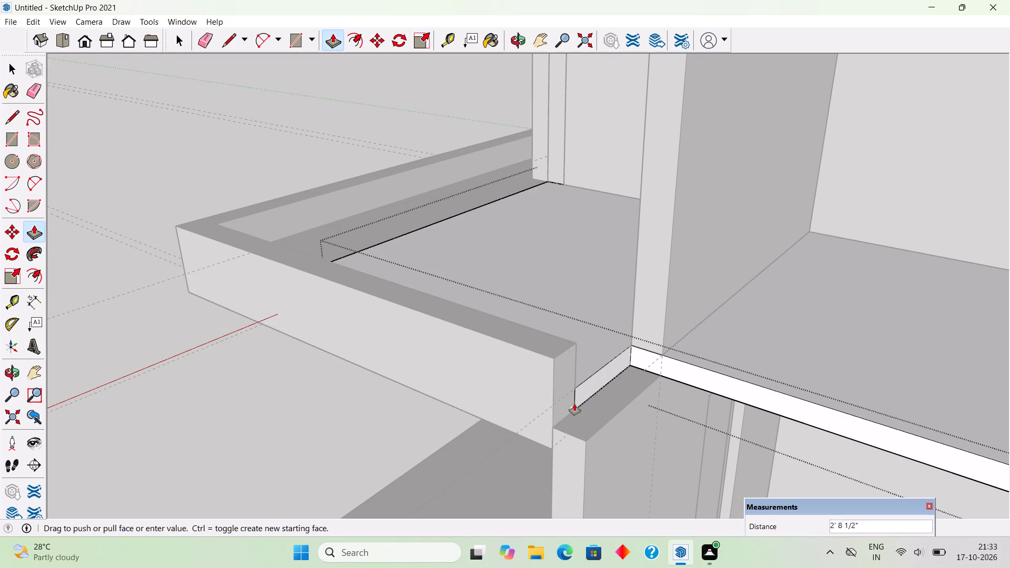
click(574, 404)
key(space)
scroll(572, 404, down, 5)
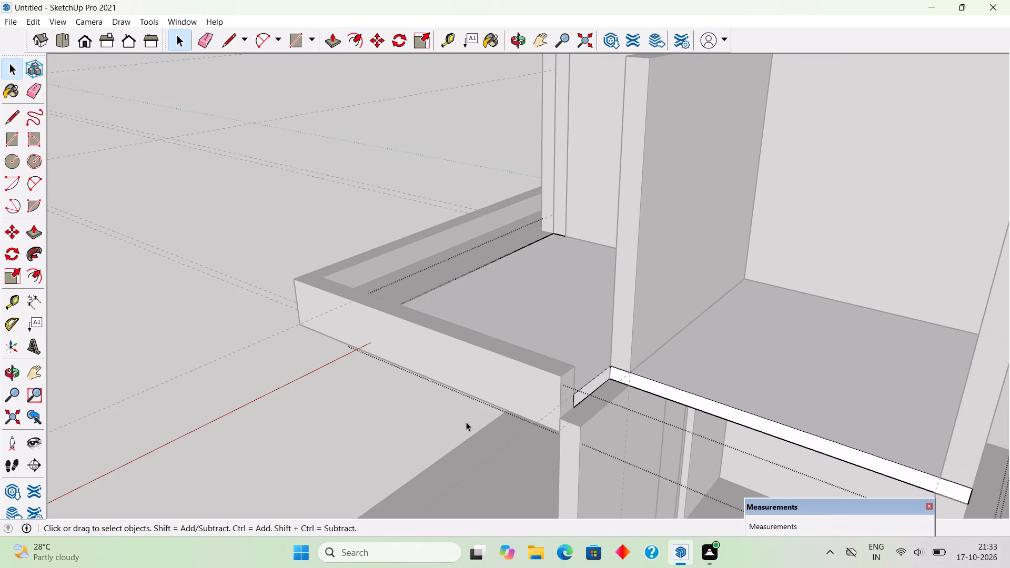
click(452, 419)
Examine the building's front elevation from several angles, including the completed canopy parapet, windows and projecting frame.
scroll(391, 399, down, 6)
middle_drag(318, 415, 561, 412)
scroll(561, 411, down, 3)
middle_drag(523, 456, 552, 456)
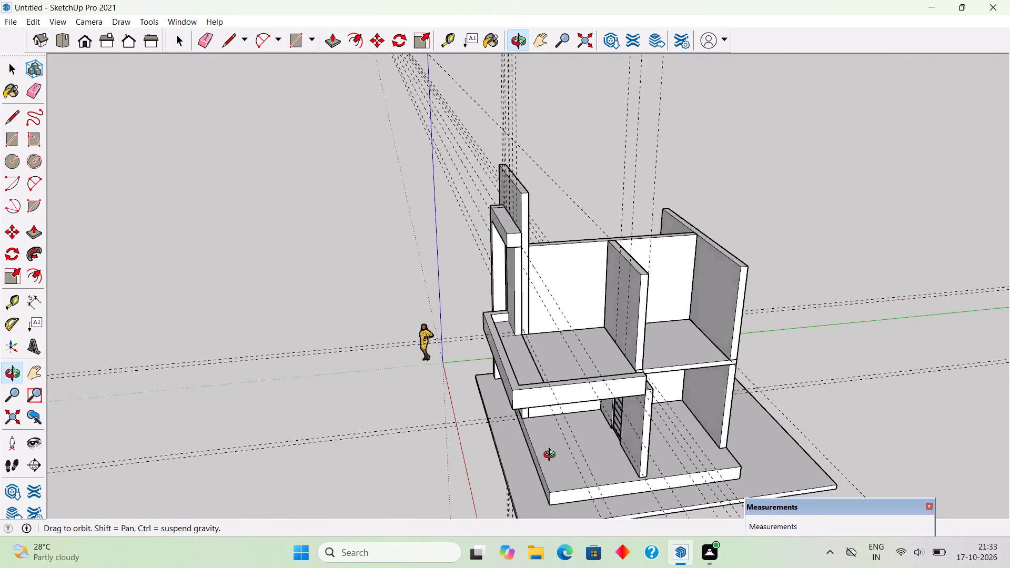
middle_drag(552, 456, 844, 432)
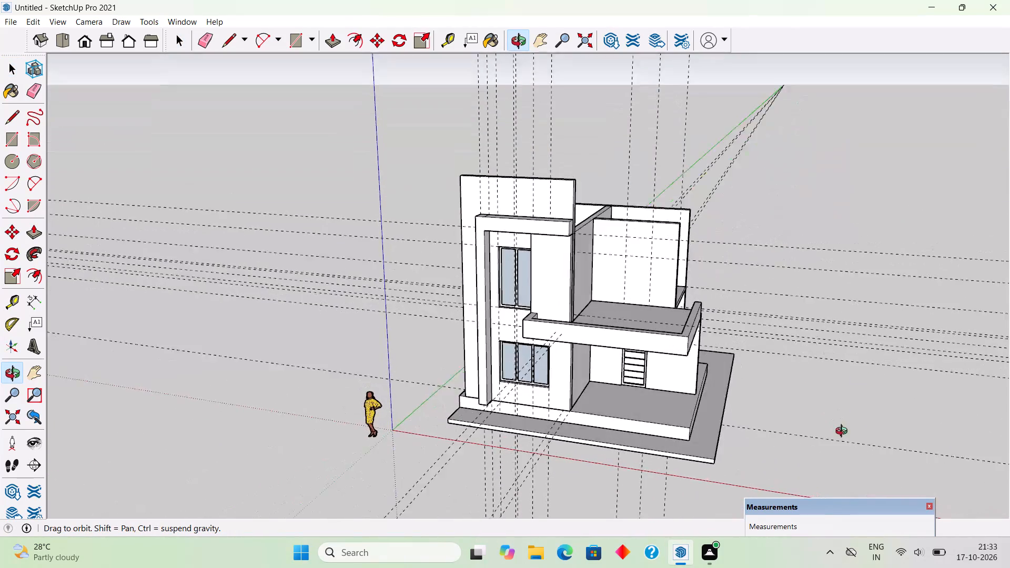
middle_drag(844, 432, 849, 444)
middle_drag(639, 429, 700, 289)
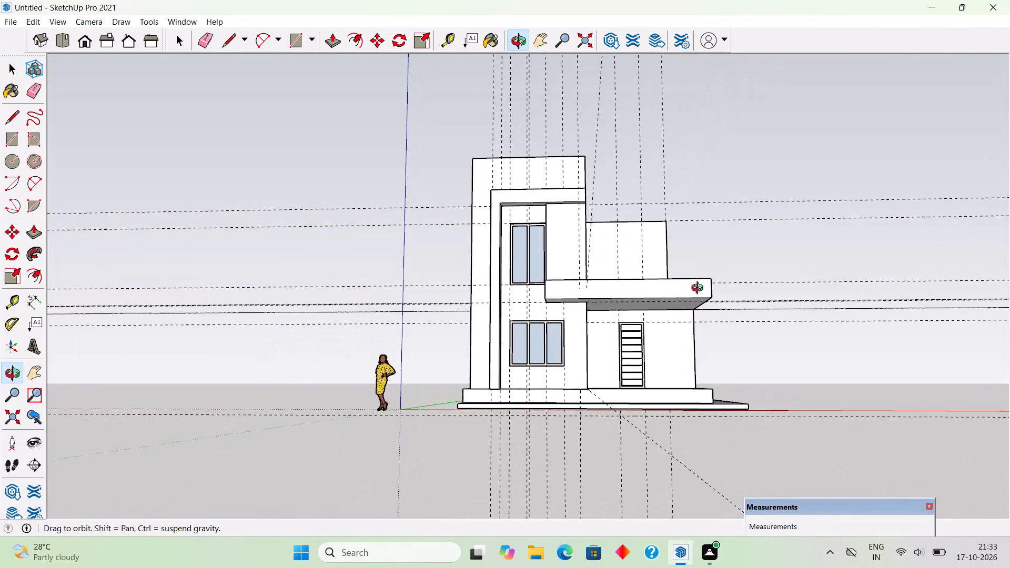
middle_drag(700, 289, 702, 315)
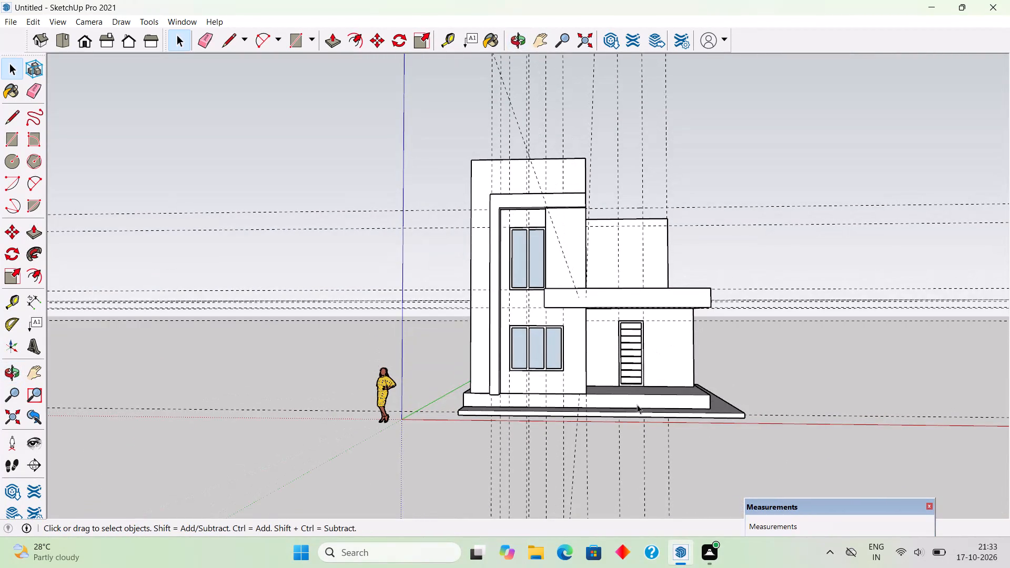
scroll(630, 399, up, 3)
scroll(546, 314, down, 4)
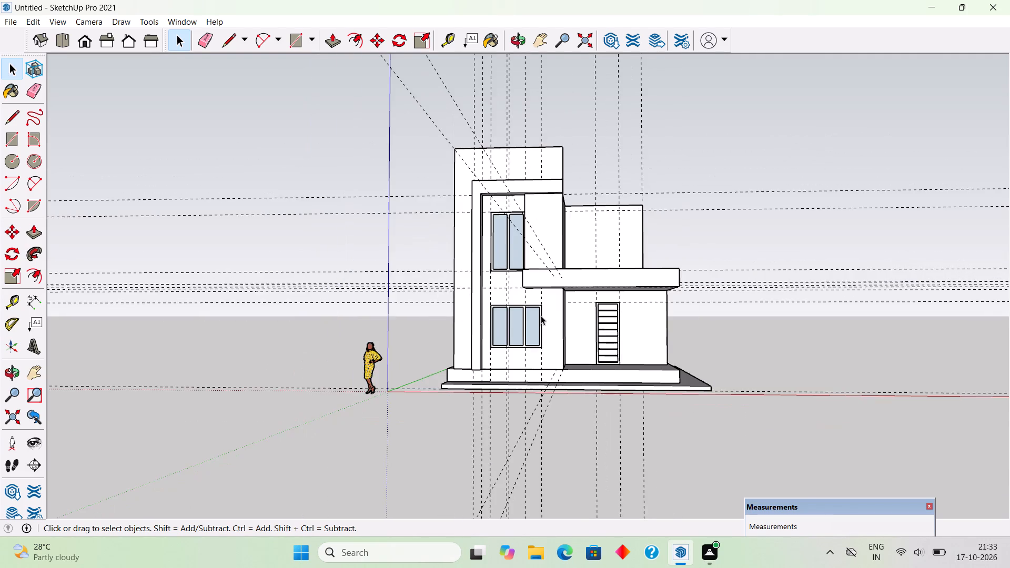
middle_drag(540, 318, 581, 408)
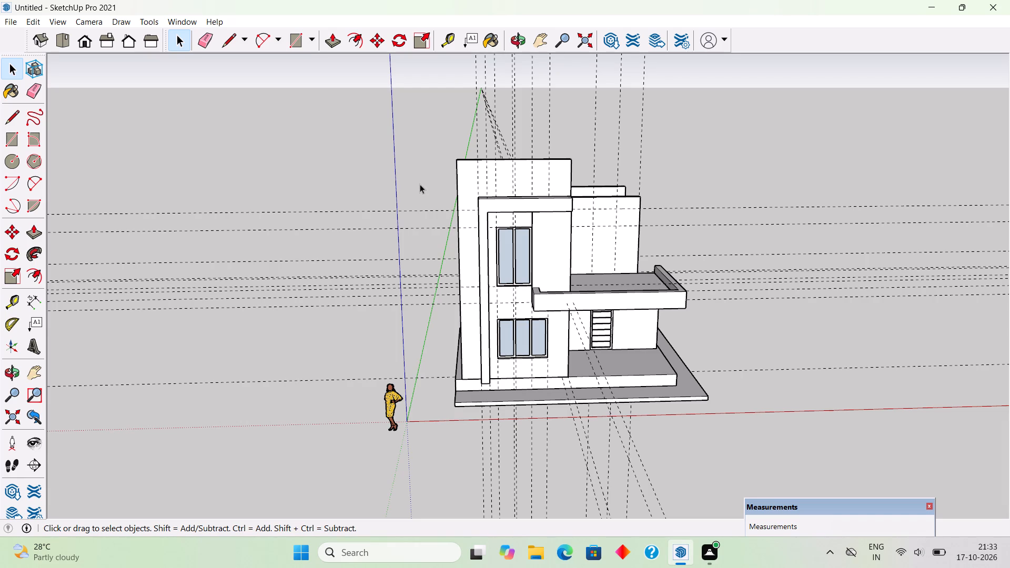
scroll(420, 184, down, 1)
scroll(415, 223, up, 1)
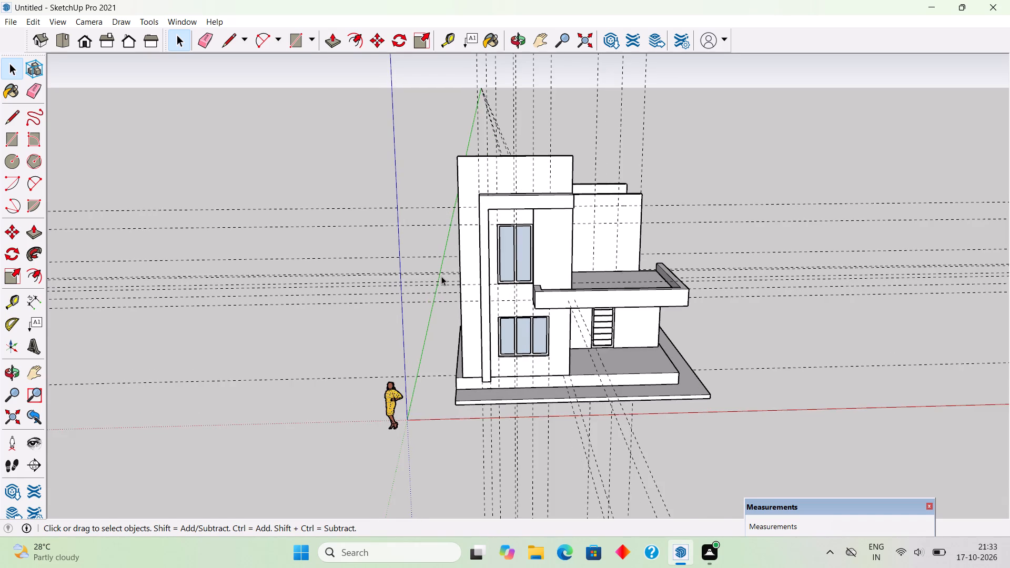
scroll(441, 276, up, 7)
middle_drag(507, 322, 516, 307)
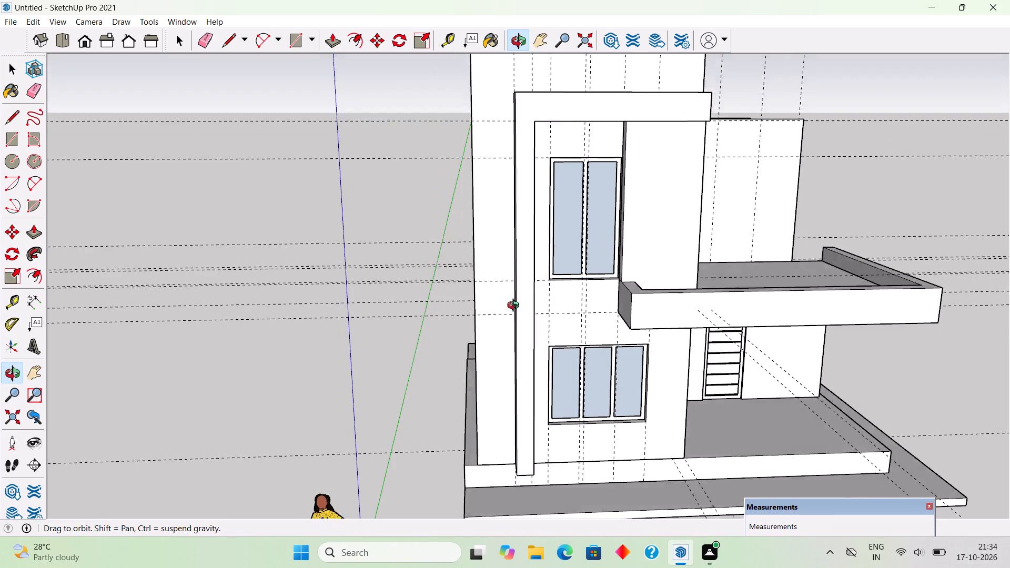
middle_drag(516, 307, 524, 299)
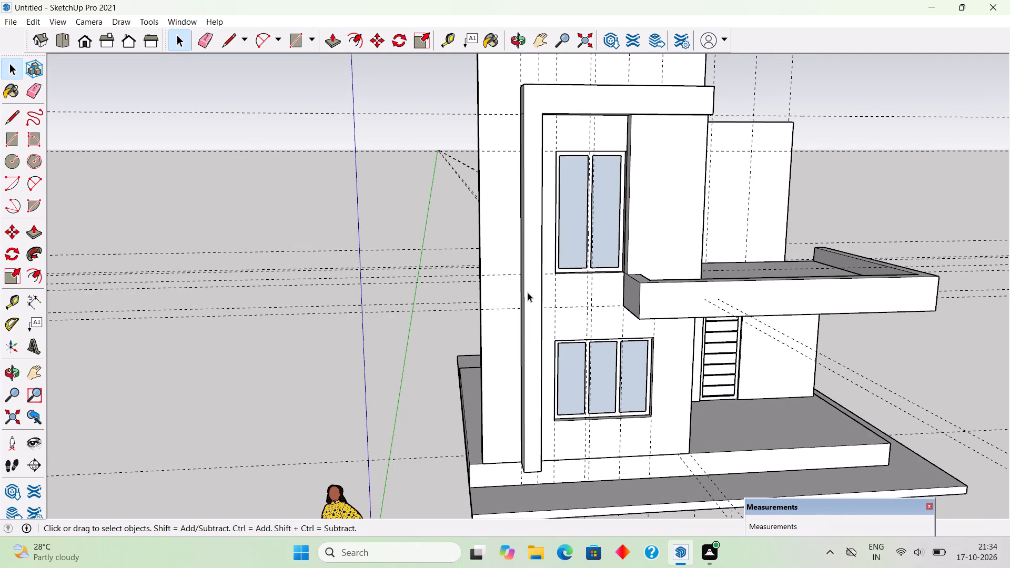
scroll(523, 299, down, 4)
middle_drag(506, 266, 503, 266)
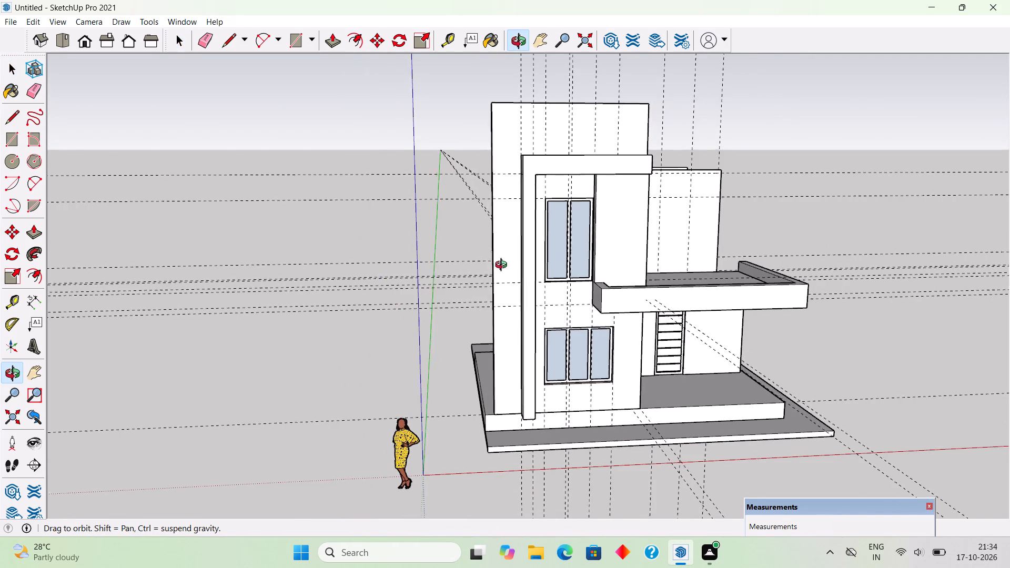
middle_drag(503, 266, 504, 293)
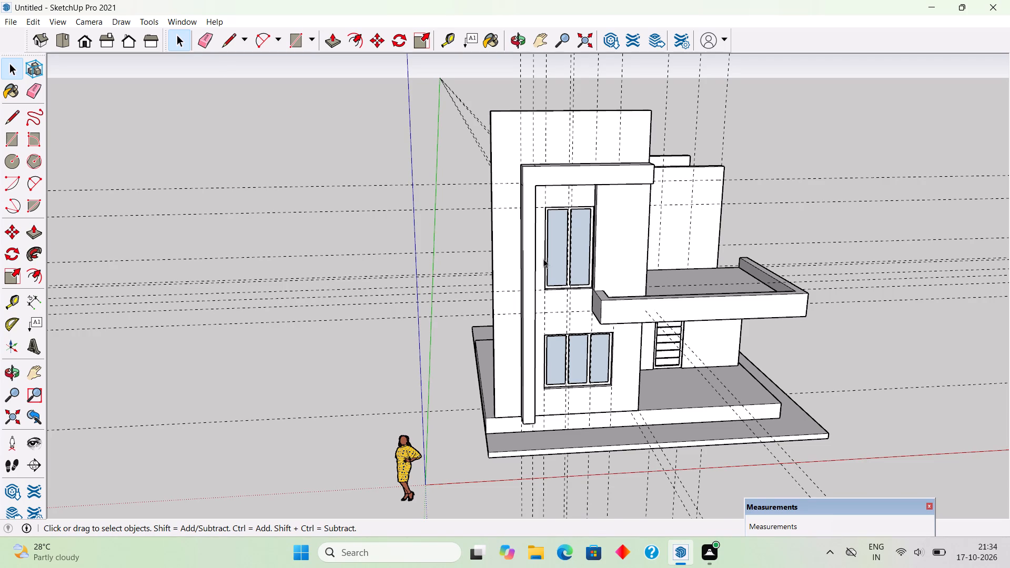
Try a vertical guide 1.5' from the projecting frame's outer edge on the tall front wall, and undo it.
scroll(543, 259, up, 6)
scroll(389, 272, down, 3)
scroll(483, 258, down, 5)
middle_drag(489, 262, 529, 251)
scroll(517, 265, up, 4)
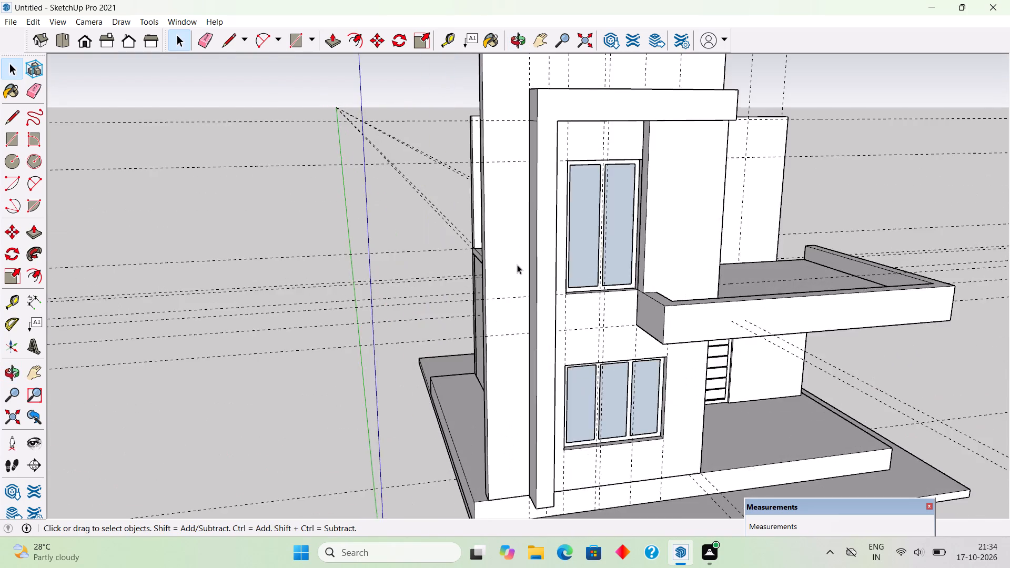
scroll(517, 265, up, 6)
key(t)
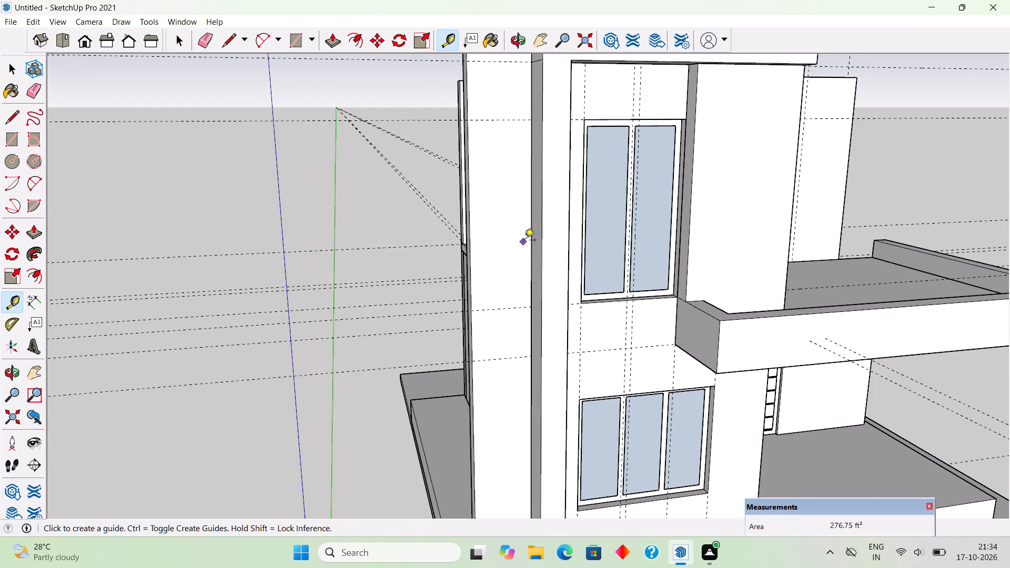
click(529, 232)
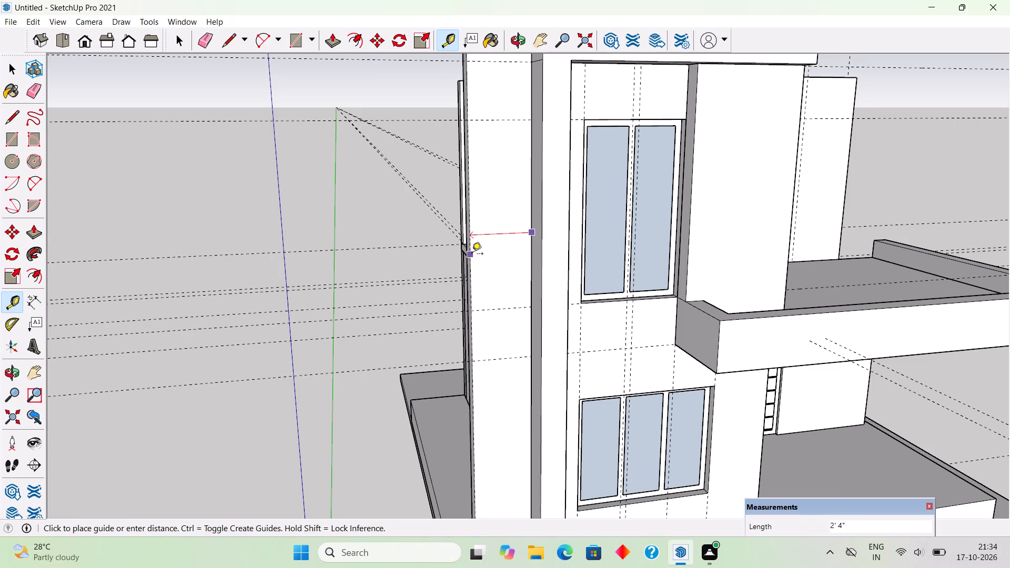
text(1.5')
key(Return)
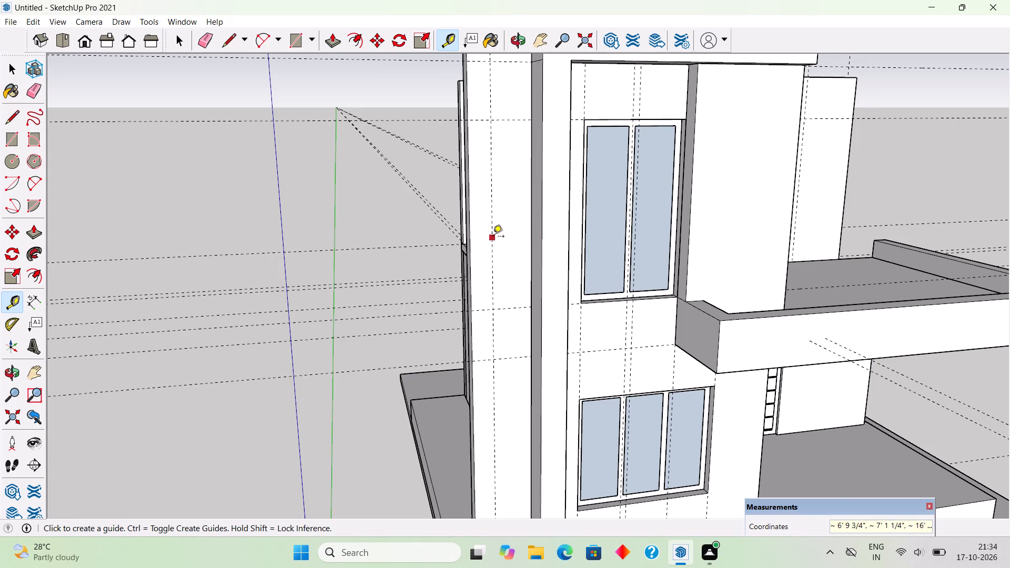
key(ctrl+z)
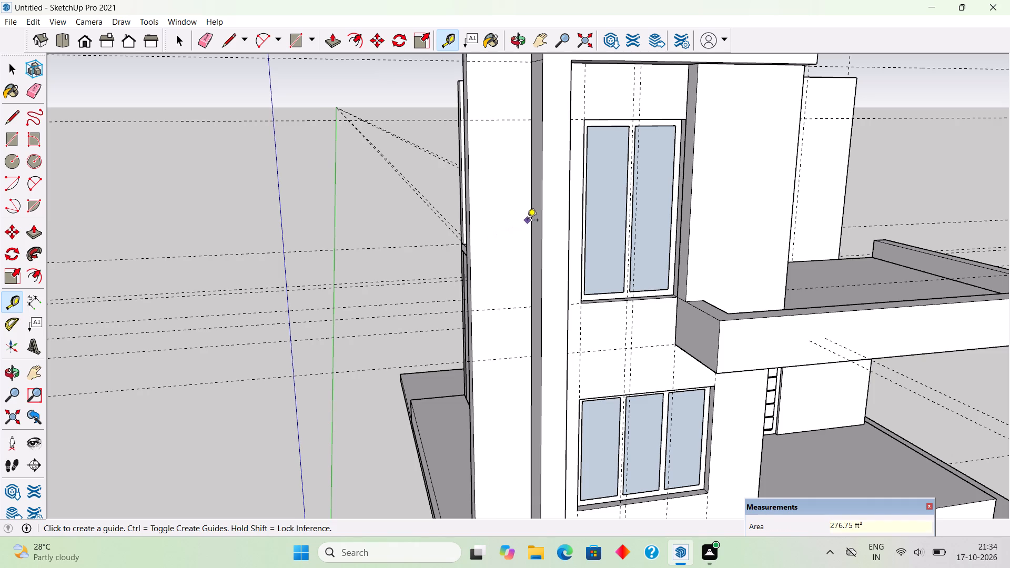
Place a vertical guide 2' from the projecting frame's outer edge on the tall front wall.
click(531, 217)
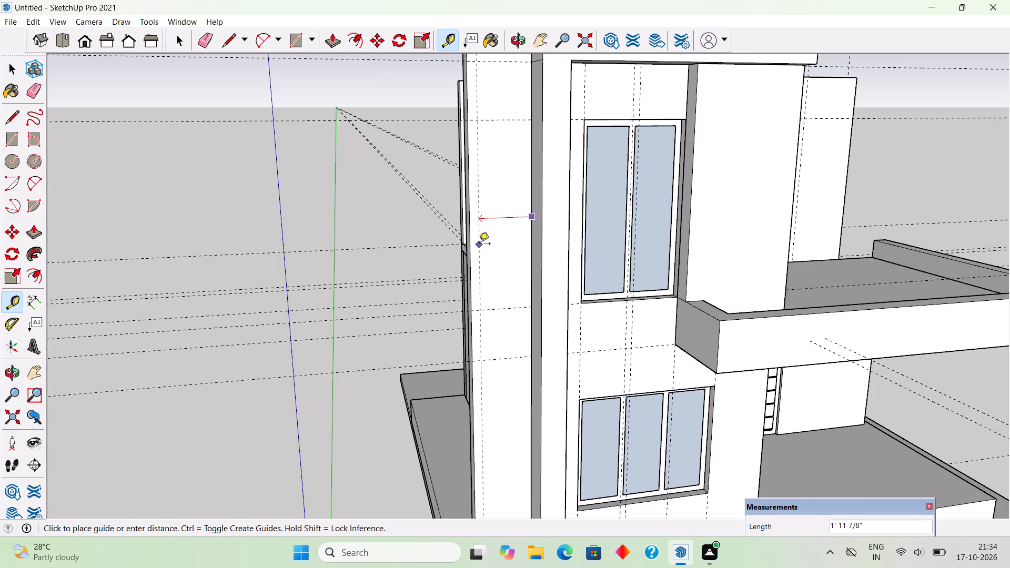
text(2')
key(Return)
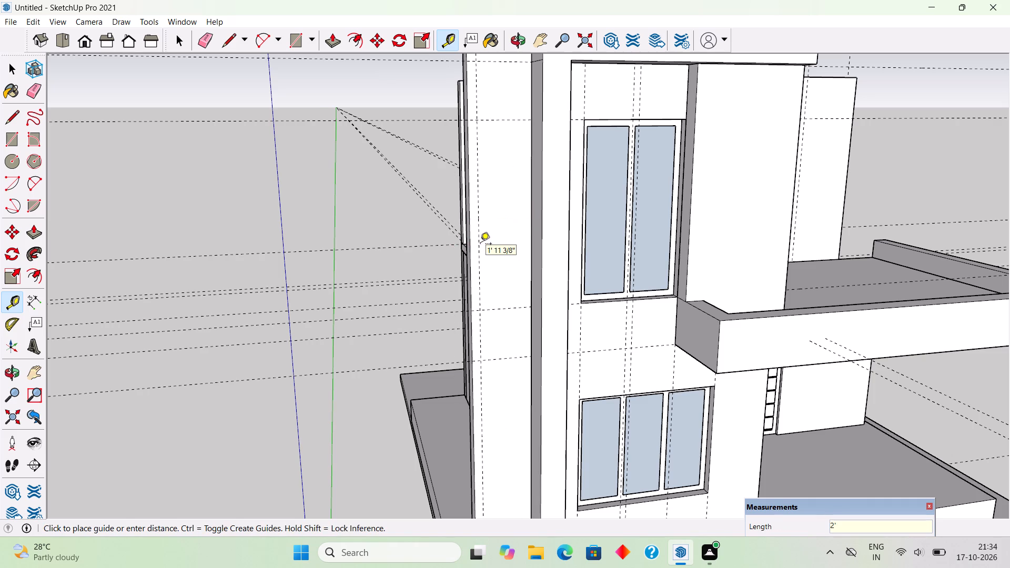
key(space)
key(space)
Push/Pull the tall front wall's narrow outer end face inward to the 2' vertical guide.
middle_drag(523, 297, 575, 298)
scroll(529, 307, up, 5)
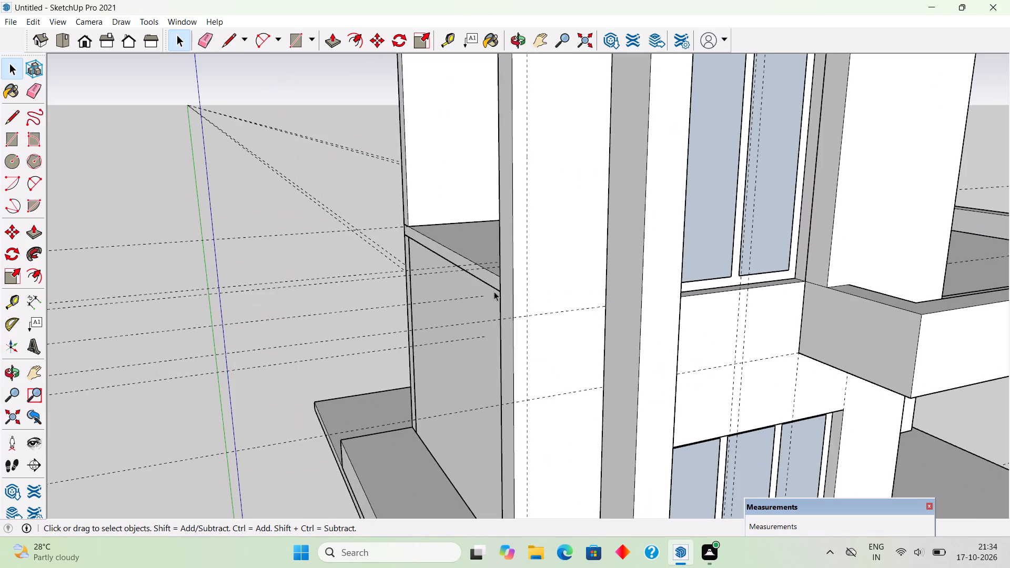
triple_click(509, 292)
key(p)
click(509, 292)
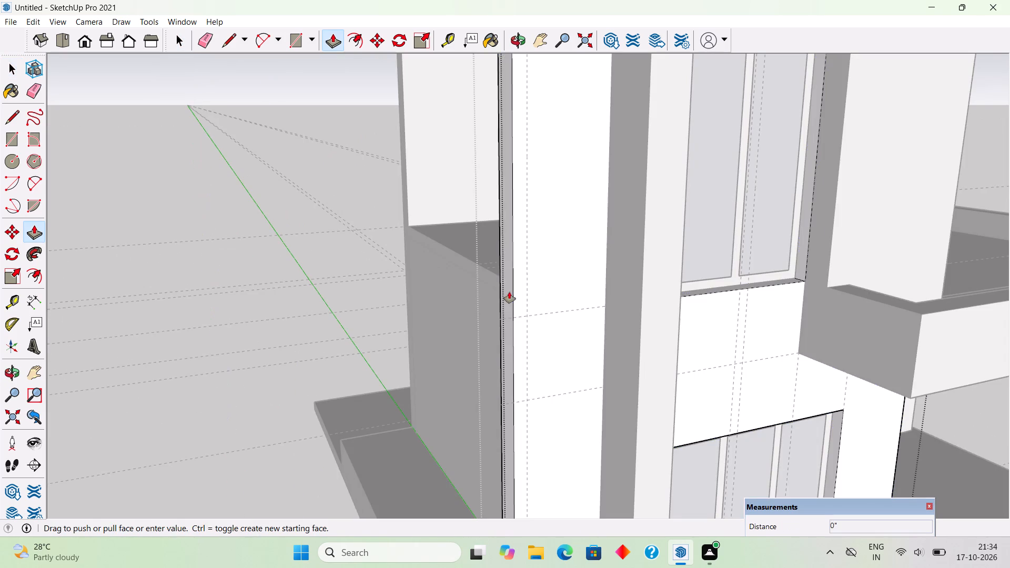
click(527, 308)
key(space)
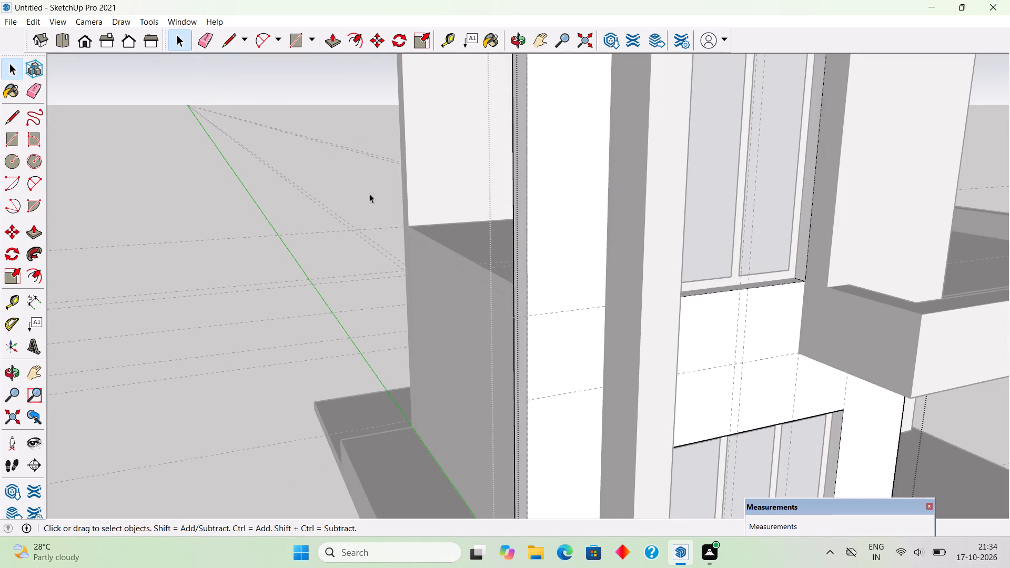
click(369, 194)
Delete the stray edge crossing the top face of the projecting frame.
scroll(439, 326, down, 8)
middle_drag(511, 344, 403, 307)
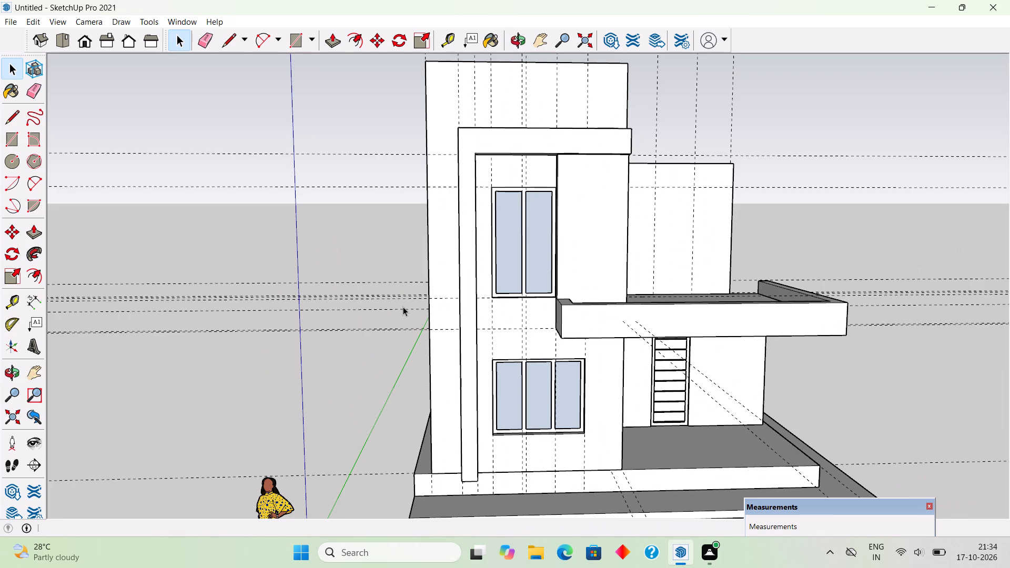
scroll(410, 160, down, 1)
middle_drag(459, 168, 473, 435)
scroll(536, 279, up, 2)
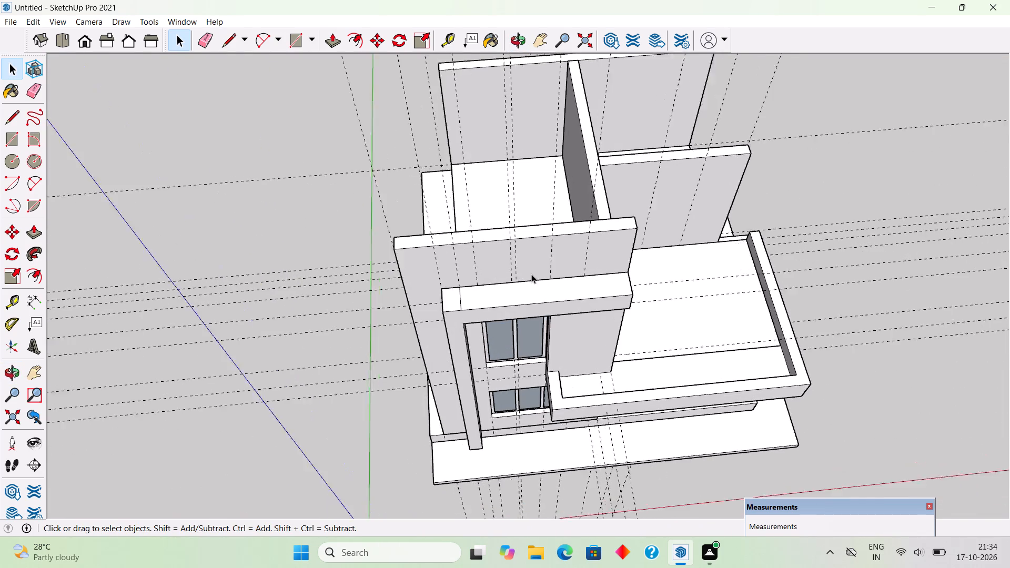
scroll(531, 274, up, 2)
scroll(435, 308, up, 5)
click(437, 313)
triple_click(438, 313)
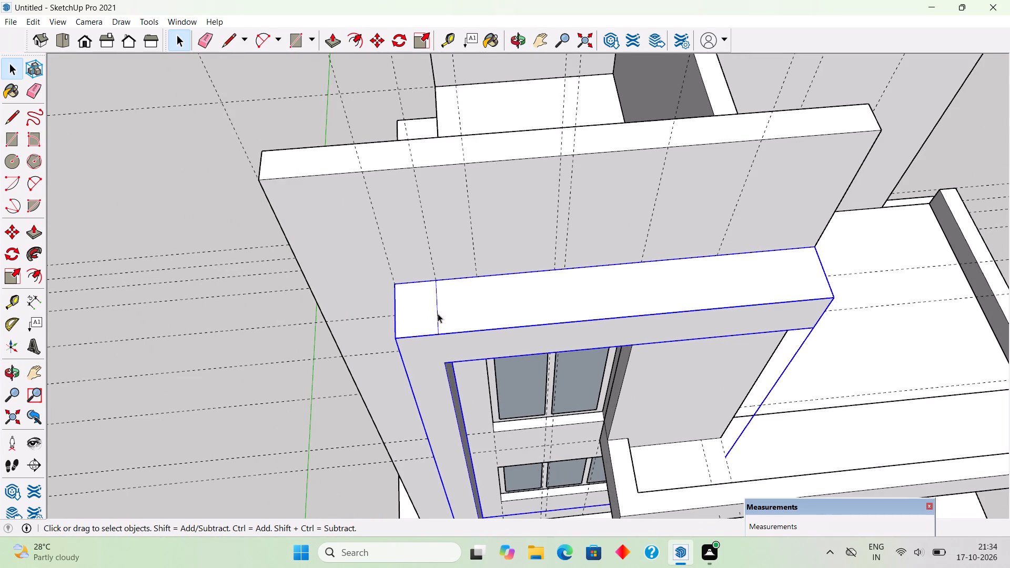
click(438, 313)
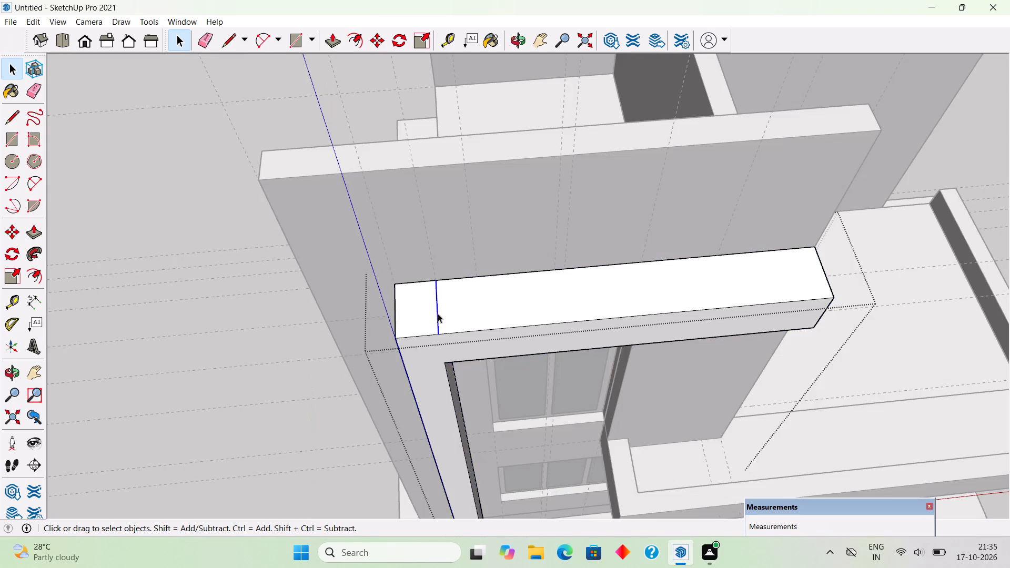
key(Delete)
Push/Pull the projecting frame's top face up 2" as a separate cap band.
click(441, 313)
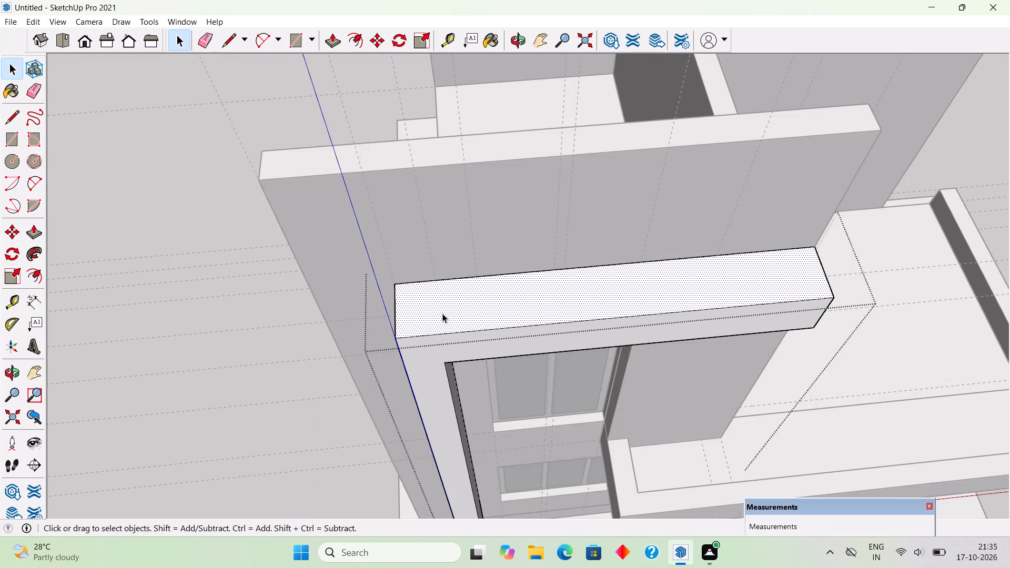
key(p)
click(442, 313)
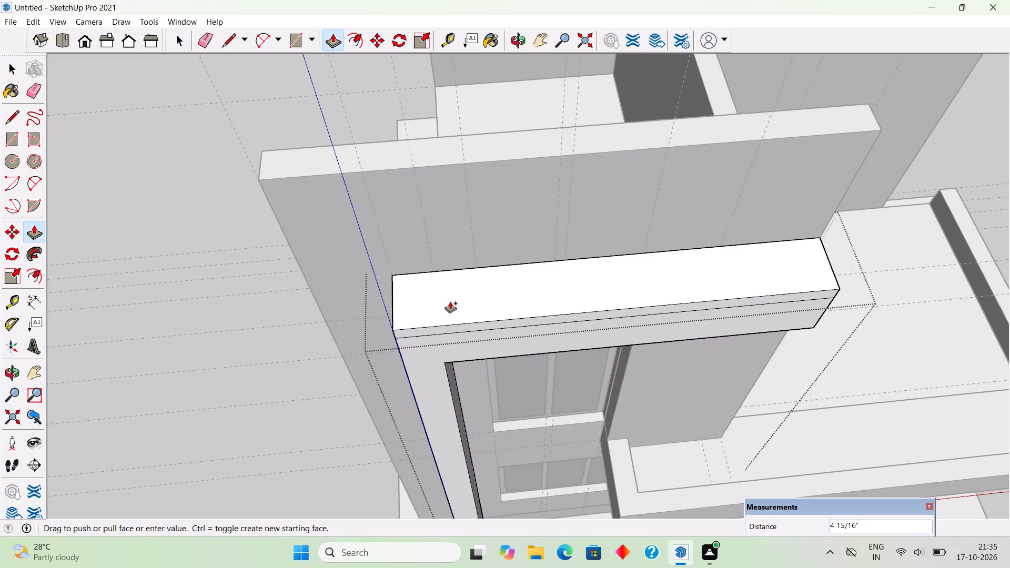
text(2")
key(Return)
key(space)
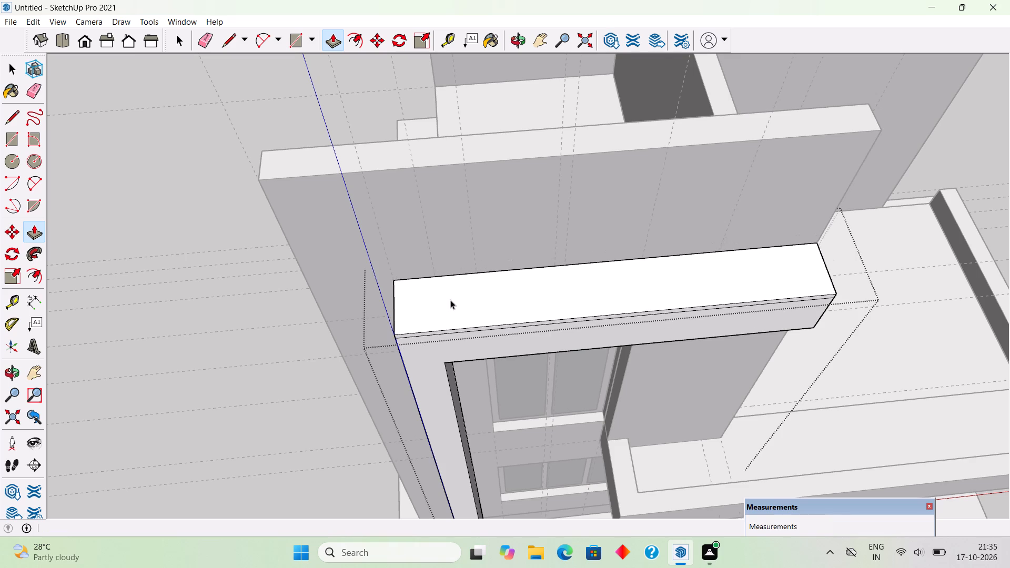
click(208, 212)
Delete the horizontal seam edge on the projecting frame's outer side face, below the cap band.
middle_drag(591, 322, 543, 161)
scroll(543, 161, down, 4)
scroll(625, 364, down, 4)
middle_drag(636, 312, 642, 195)
scroll(569, 144, up, 9)
middle_drag(537, 138, 582, 147)
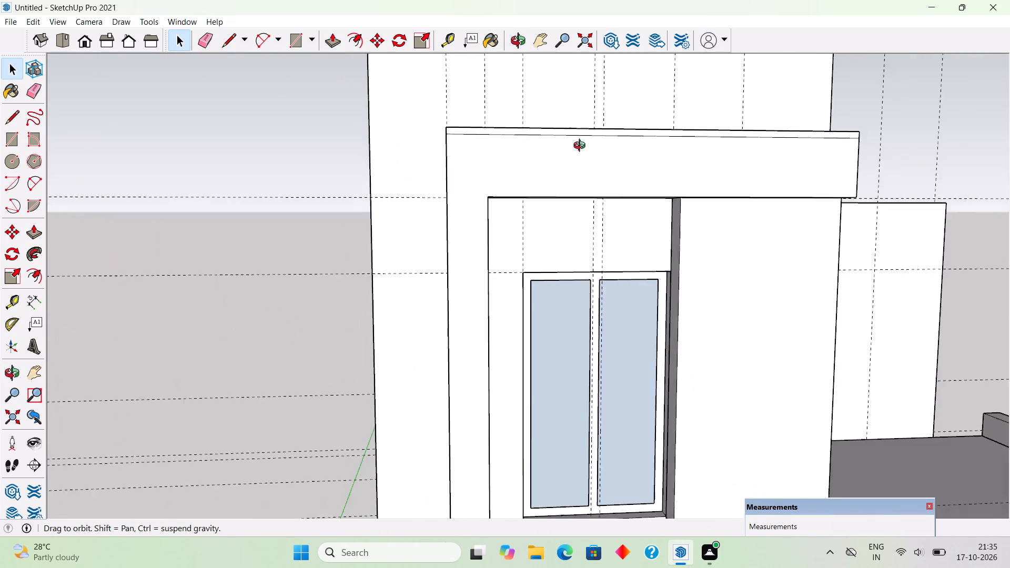
middle_drag(582, 147, 671, 155)
triple_click(629, 163)
scroll(545, 140, up, 5)
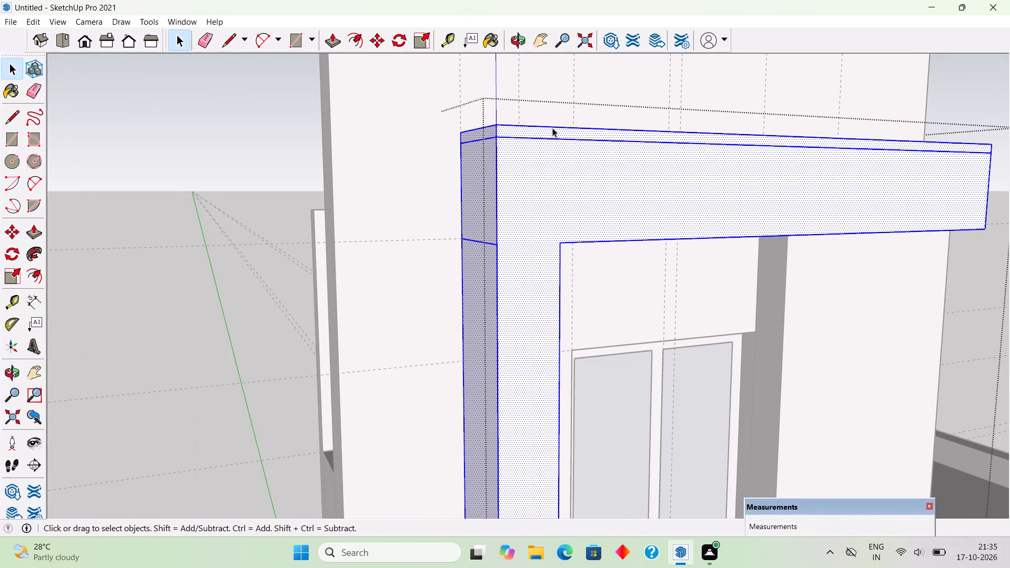
click(477, 239)
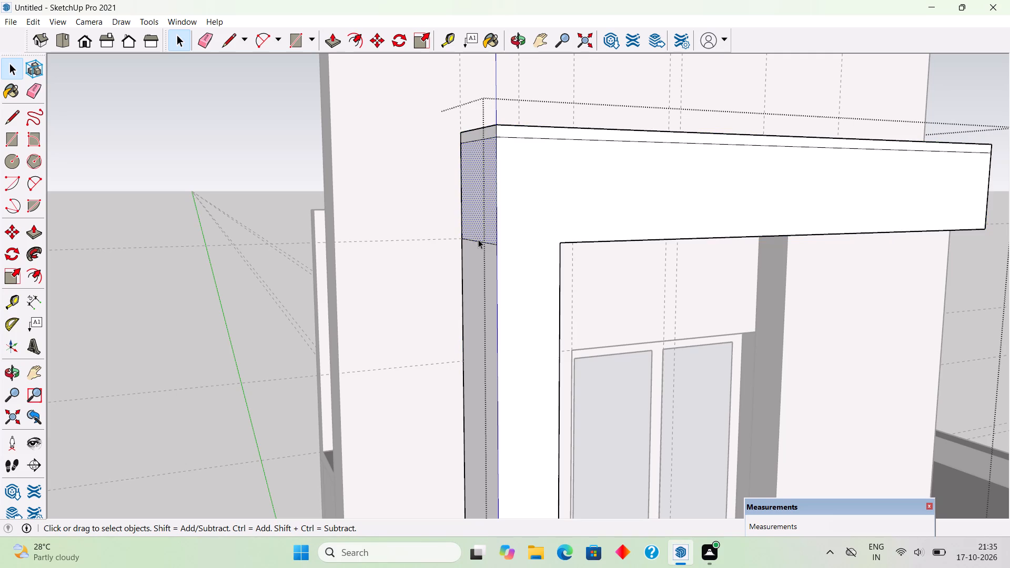
click(479, 241)
key(Delete)
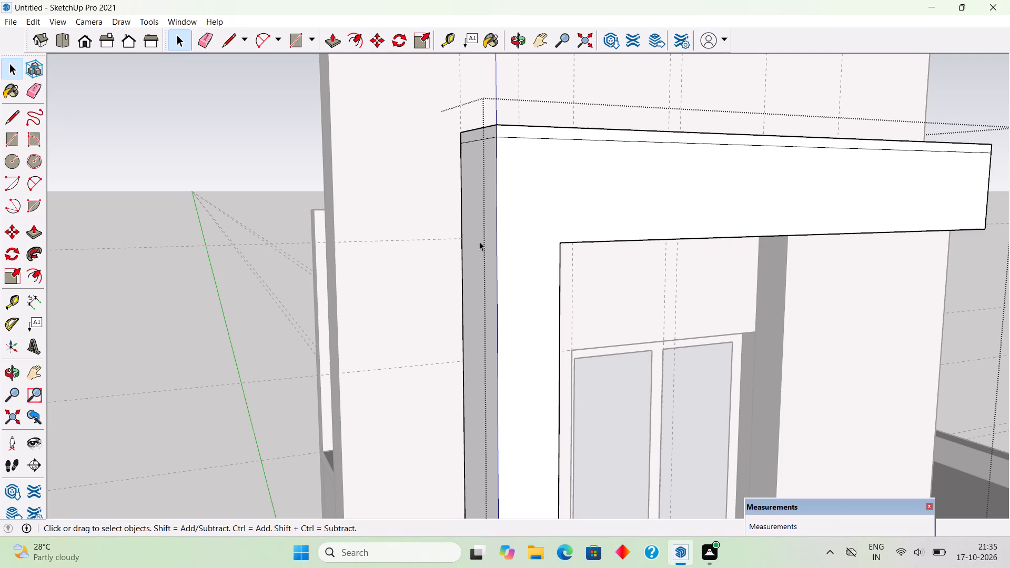
Push/Pull the cap band's outer end face and its long front face 1" outward each.
scroll(479, 241, up, 3)
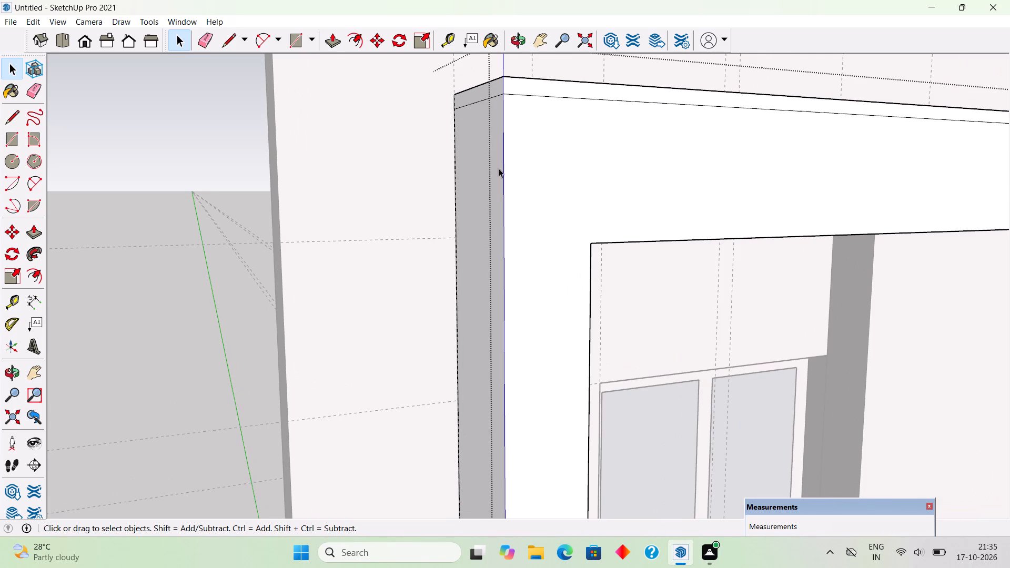
click(481, 89)
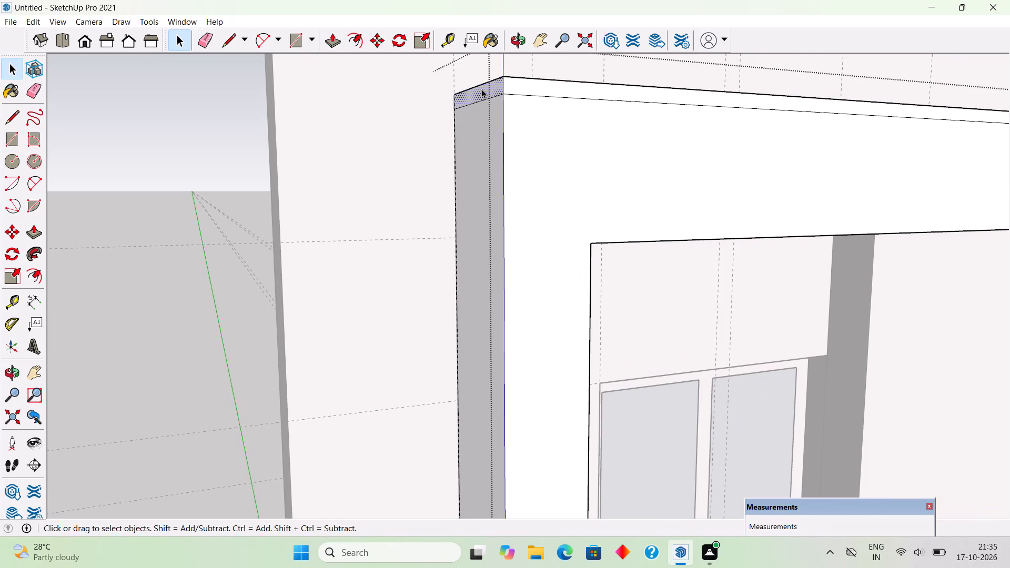
key(p)
click(481, 89)
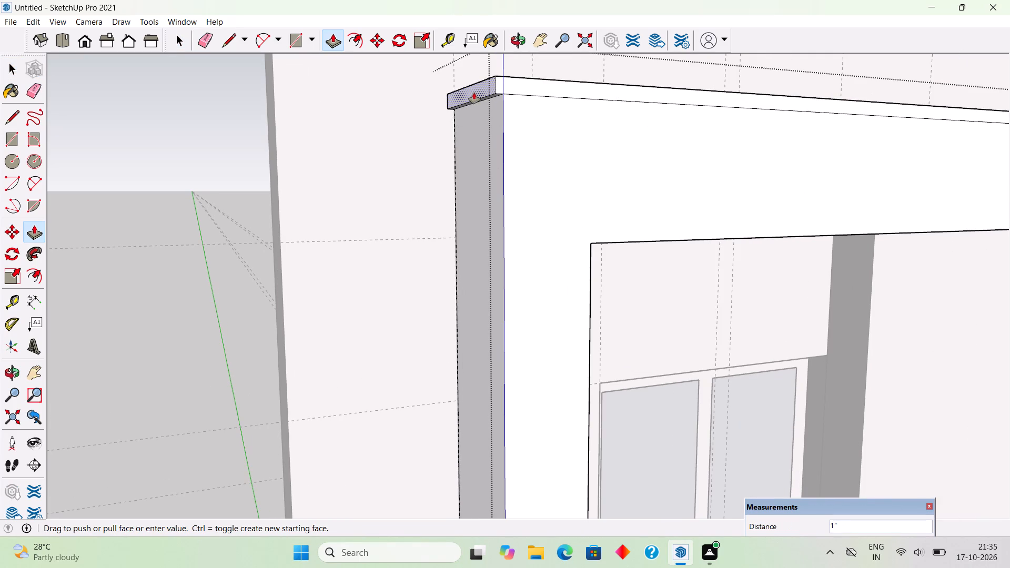
text(1")
key(Return)
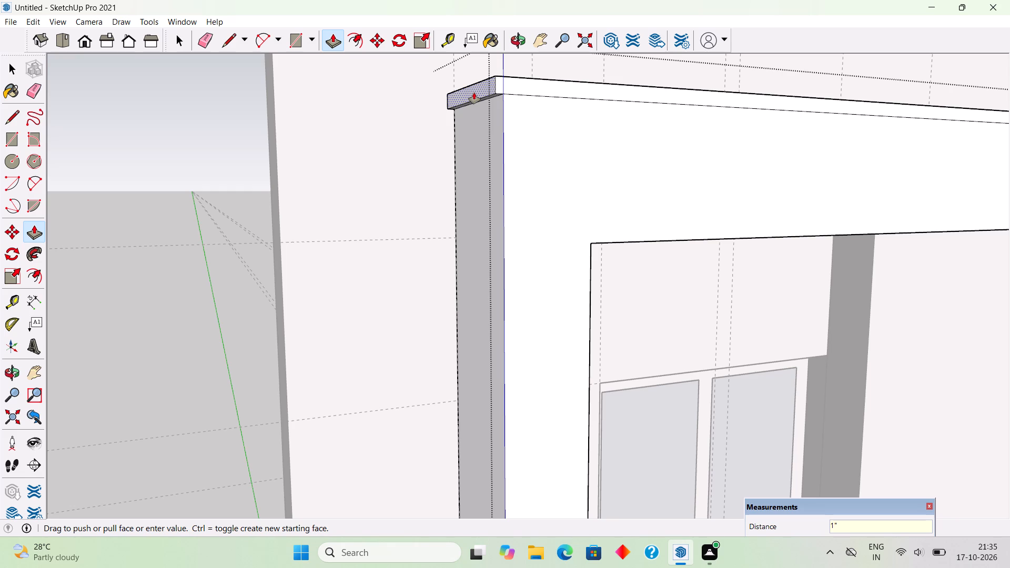
click(530, 81)
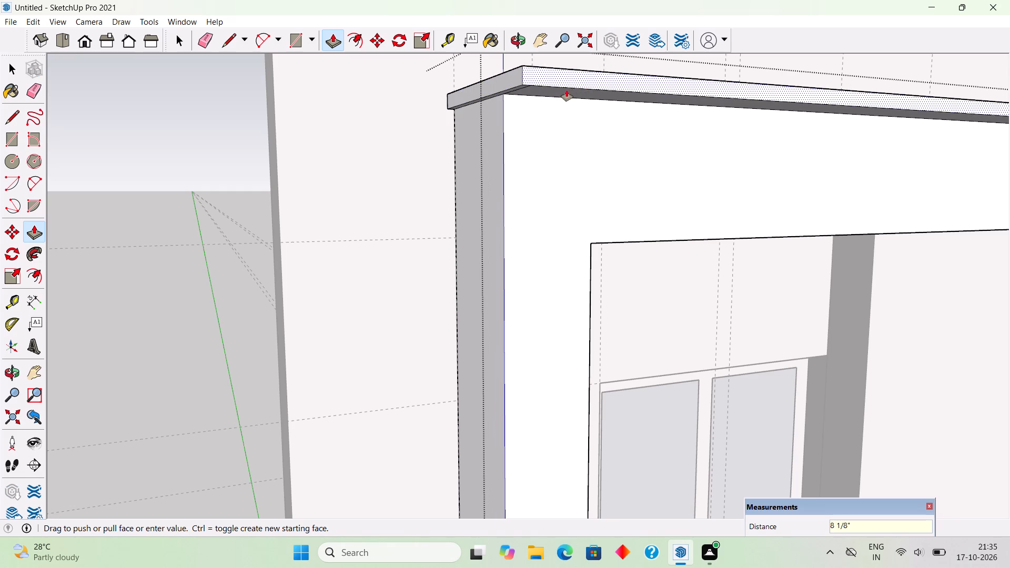
text(1")
key(Return)
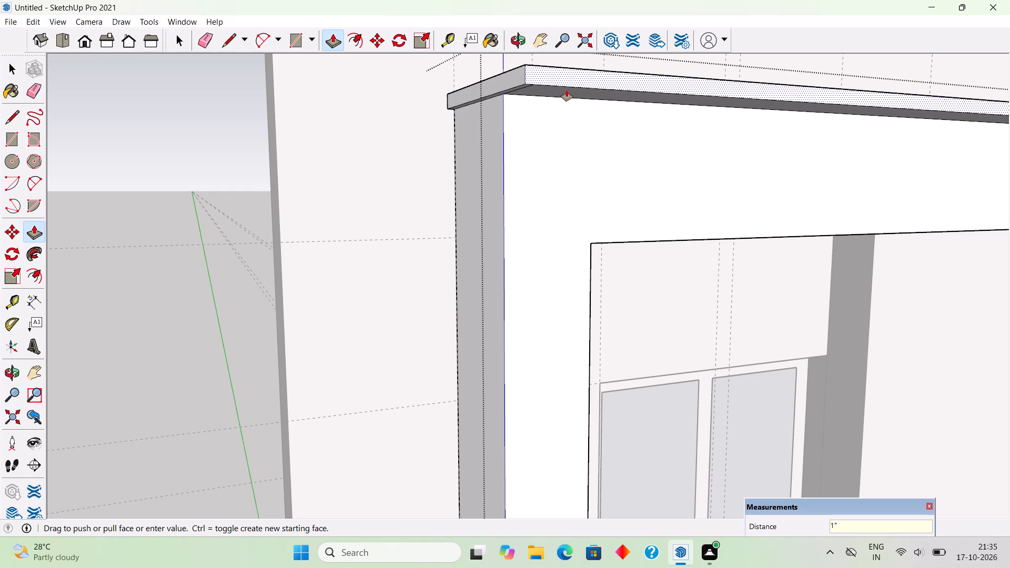
Push/Pull the cap band's opposite end face 1" outward.
scroll(540, 112, up, 4)
scroll(493, 82, up, 4)
middle_drag(531, 68, 558, 53)
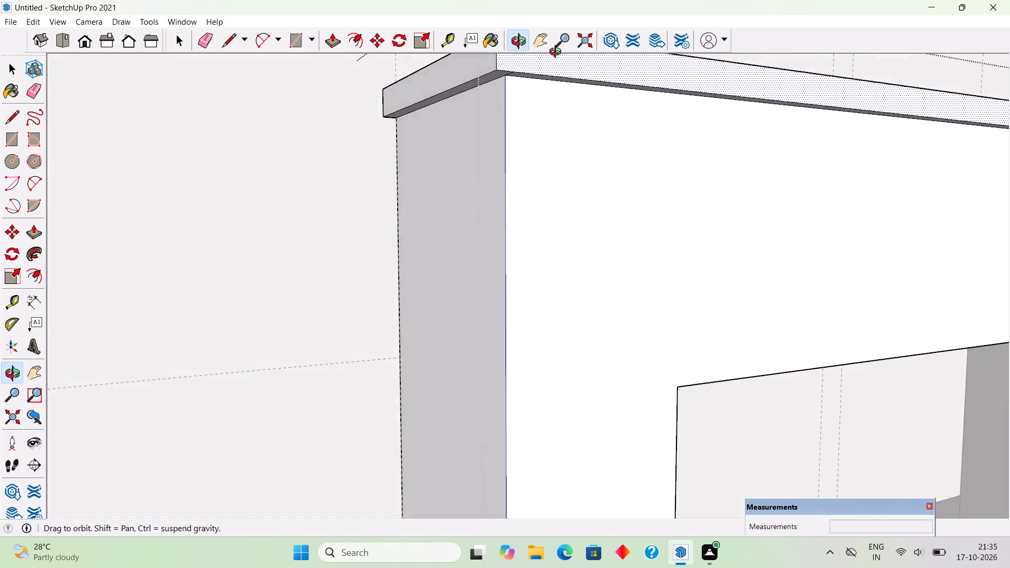
middle_drag(558, 53, 98, 235)
scroll(94, 237, down, 4)
scroll(190, 200, down, 4)
scroll(358, 227, down, 10)
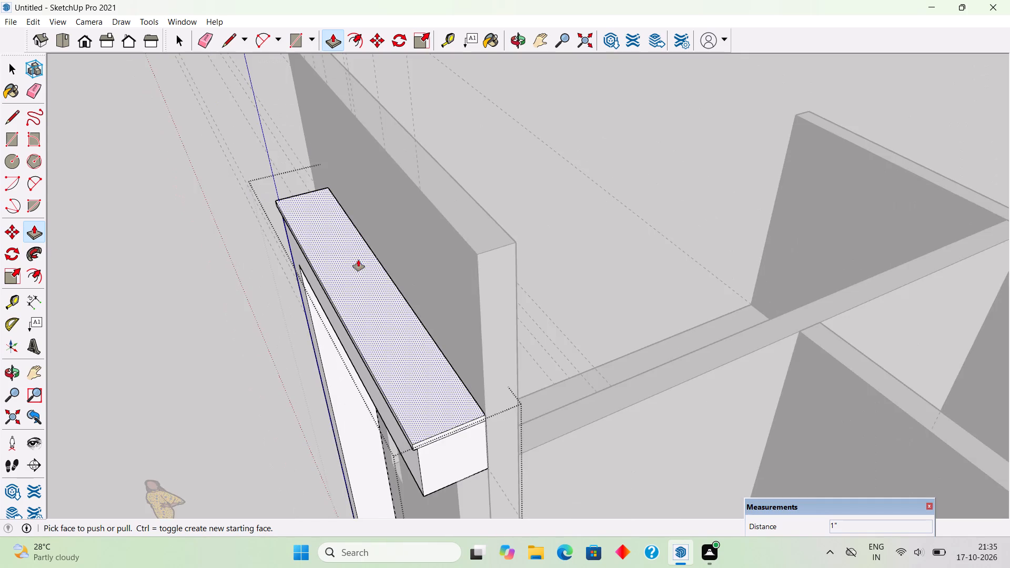
scroll(358, 260, down, 1)
middle_drag(378, 348, 415, 188)
scroll(453, 201, up, 4)
click(476, 187)
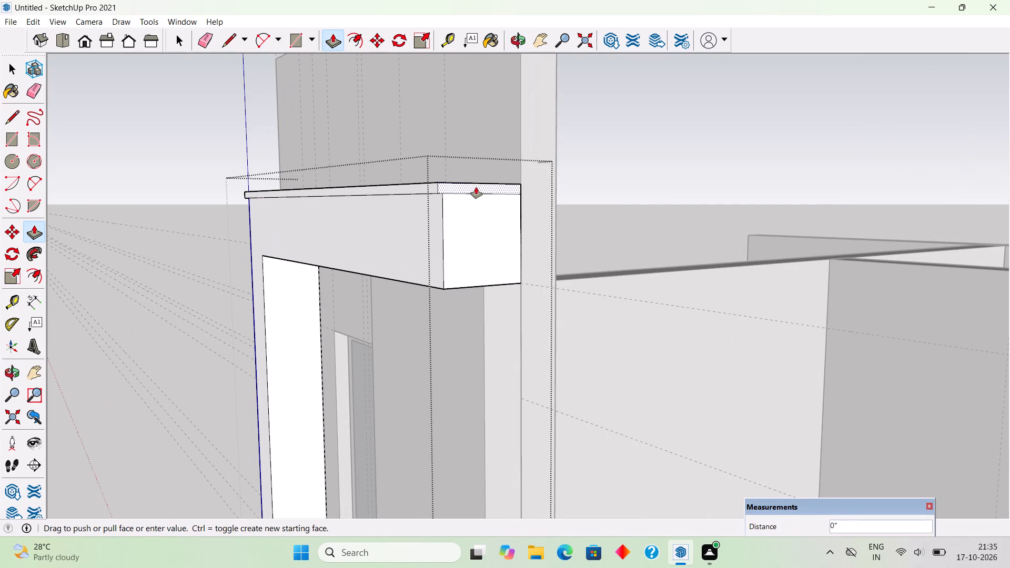
text(1")
key(Return)
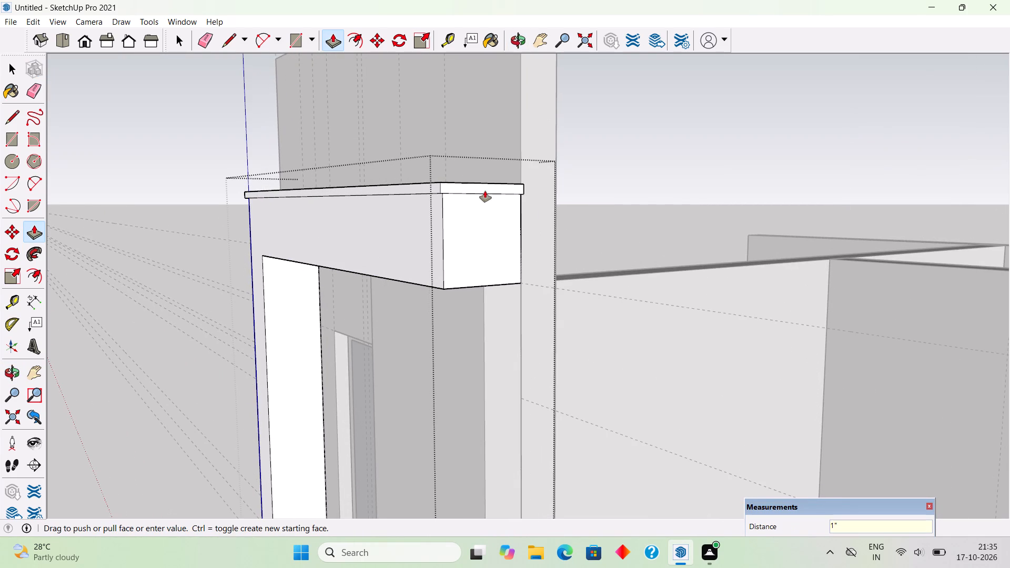
key(space)
Examine the cap band's overhang at its corner and underside, and leave the frame group.
scroll(303, 206, up, 3)
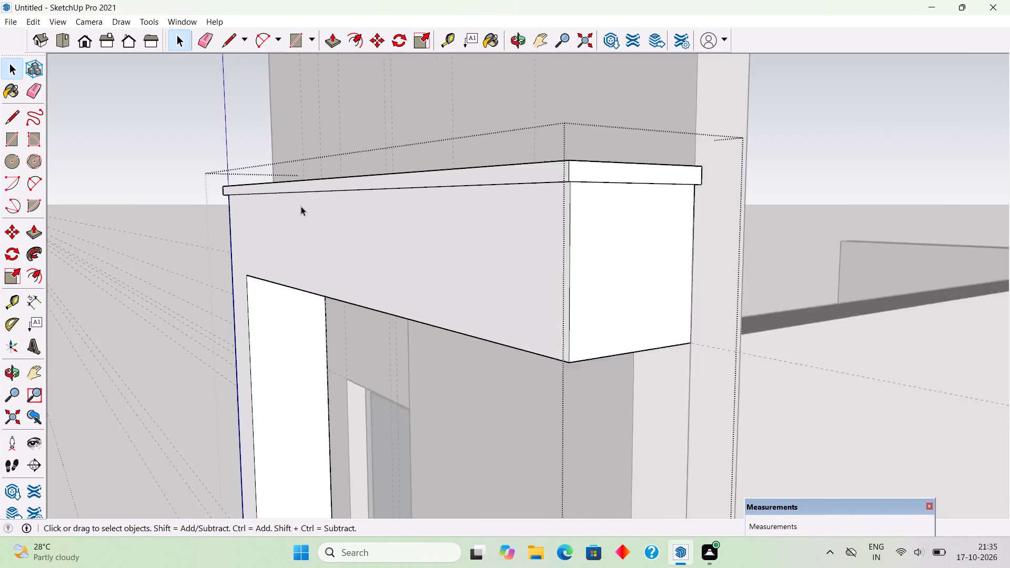
scroll(301, 206, up, 3)
scroll(239, 216, up, 4)
middle_drag(197, 187, 186, 116)
scroll(235, 309, up, 6)
scroll(218, 235, down, 3)
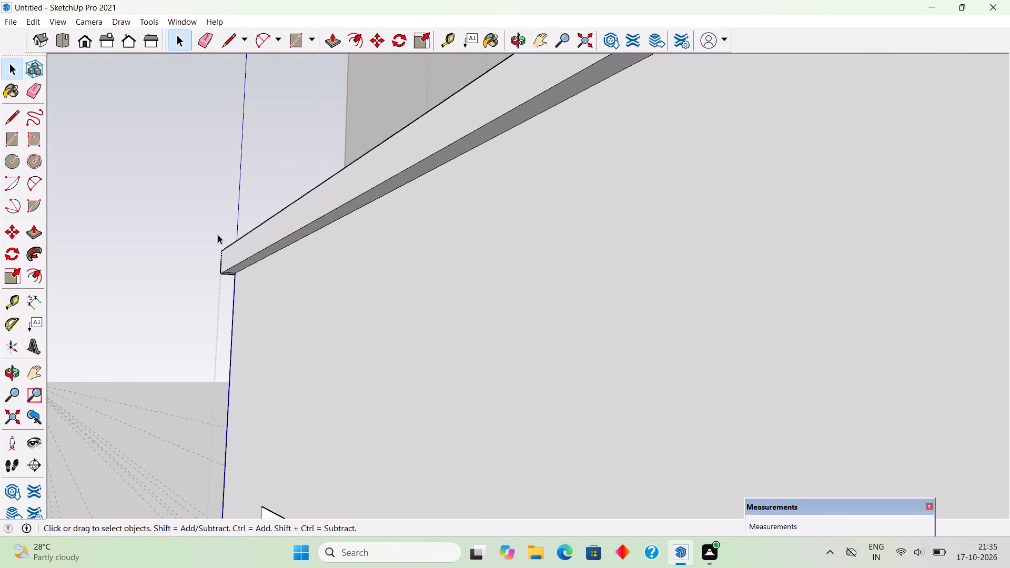
scroll(218, 235, down, 2)
click(200, 214)
scroll(226, 202, down, 6)
middle_drag(315, 230, 372, 313)
scroll(371, 312, down, 5)
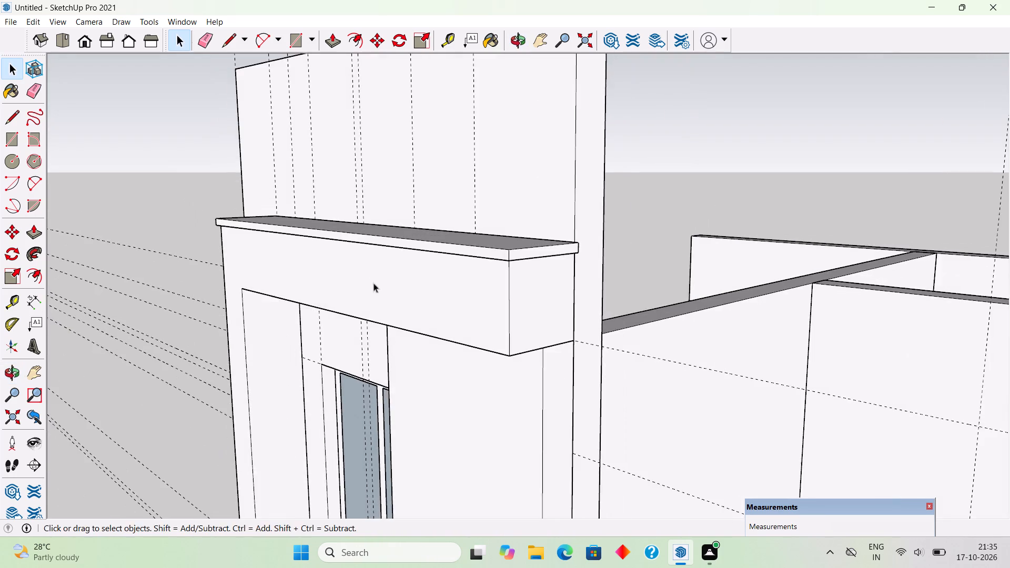
Place a horizontal guide 2' above the frame cap's back edge on the tall front wall.
scroll(364, 251, down, 5)
middle_drag(364, 251, 368, 317)
middle_drag(366, 242, 614, 197)
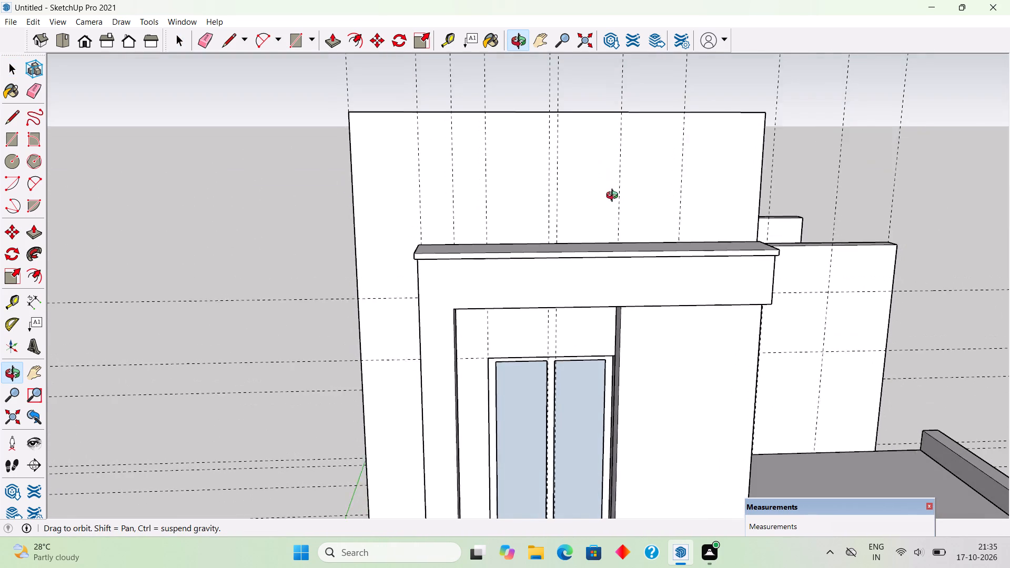
middle_drag(614, 197, 618, 196)
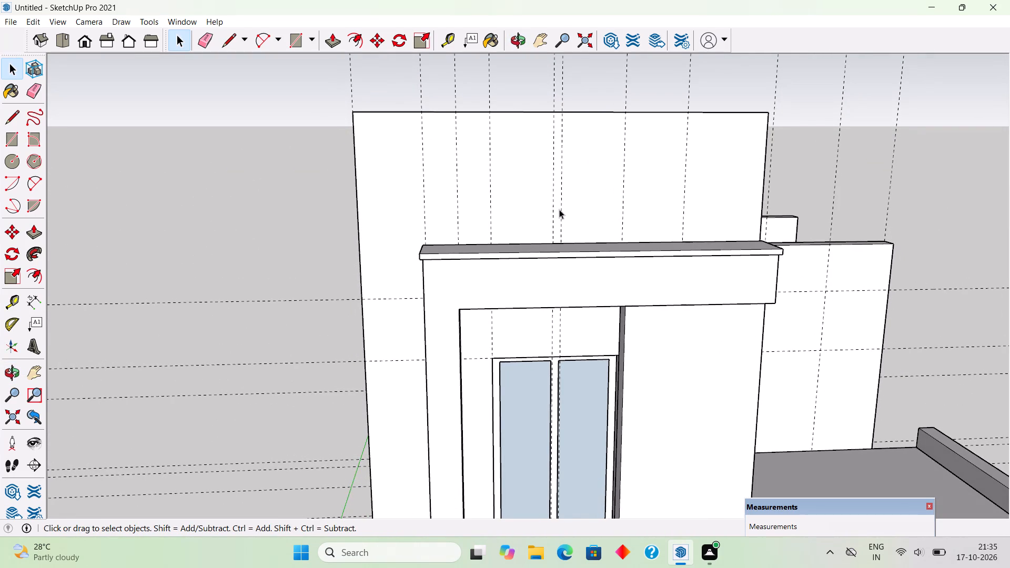
key(t)
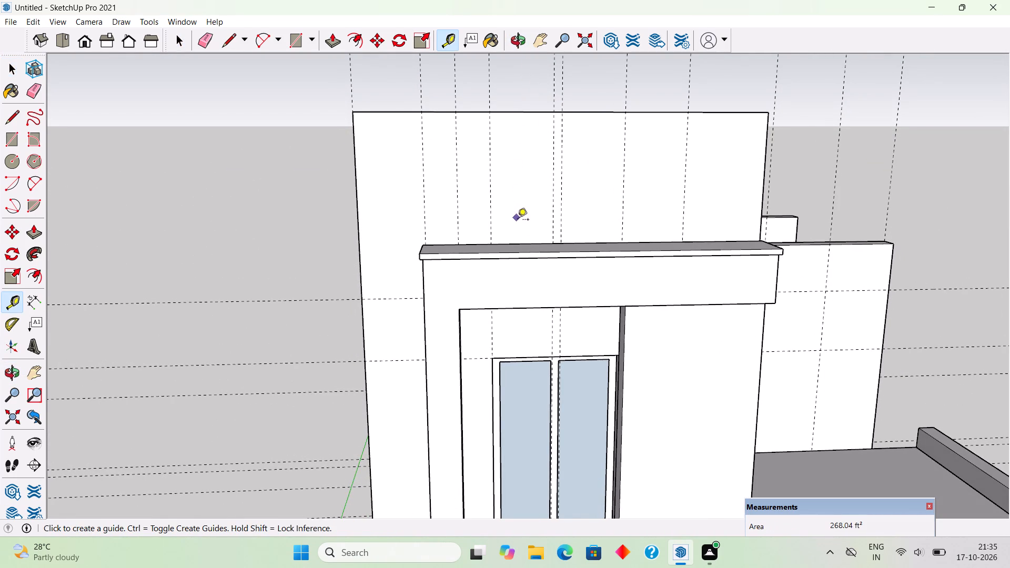
click(529, 246)
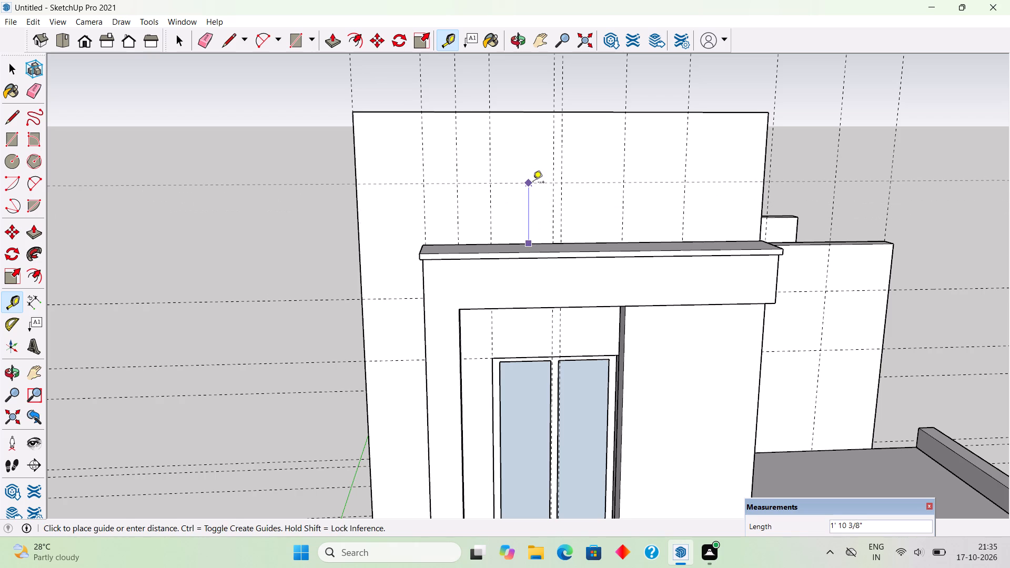
text(2')
key(Return)
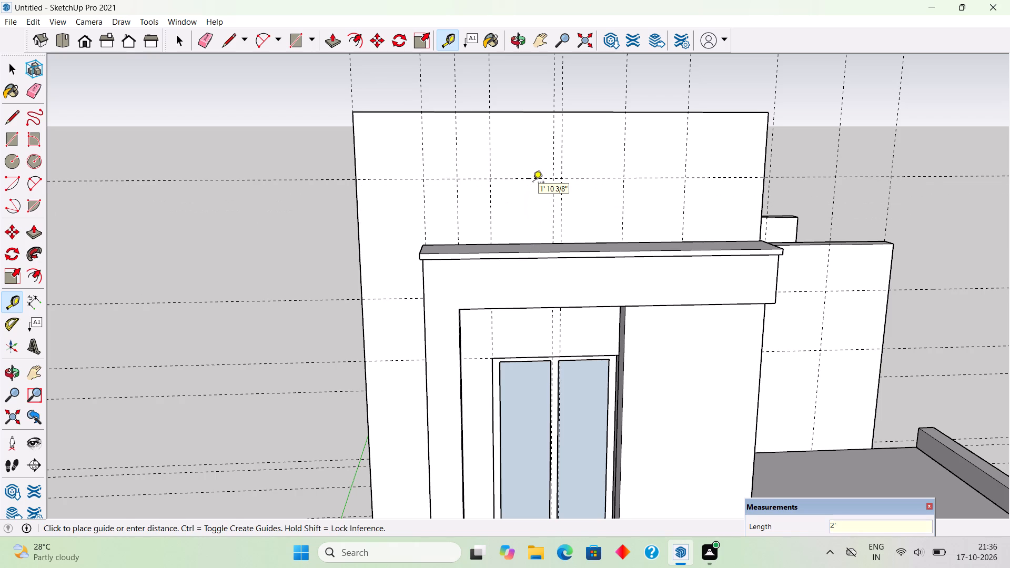
key(space)
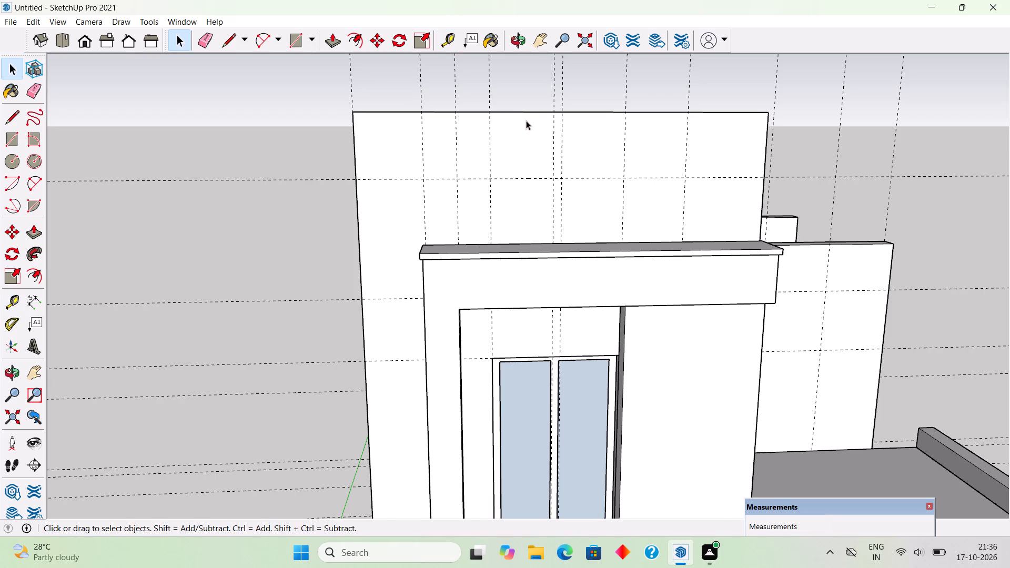
Enter the tall front wall's group and Push/Pull its top face down to the horizontal guide above the frame cap.
middle_drag(520, 113, 524, 221)
triple_click(527, 225)
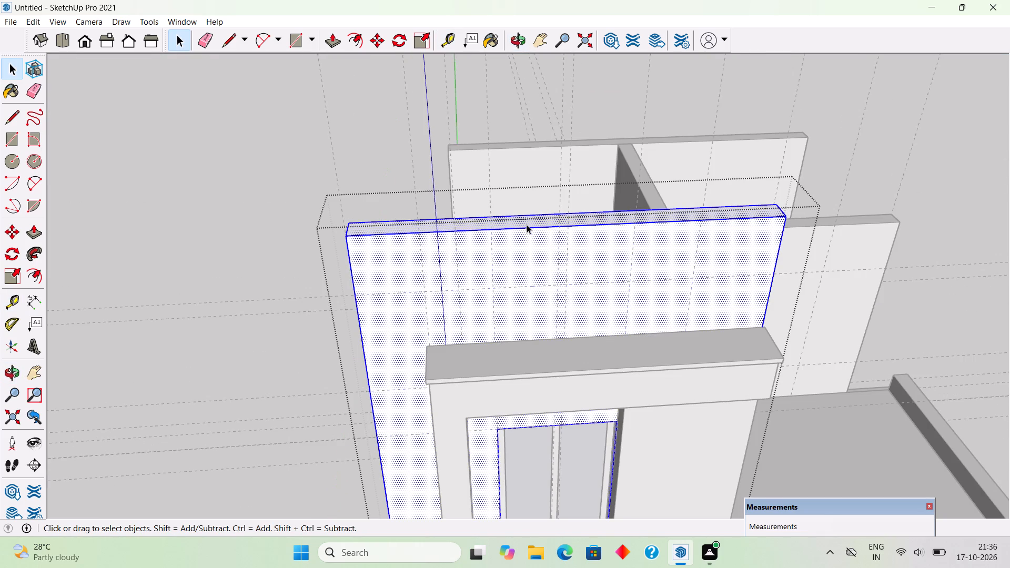
key(p)
click(527, 218)
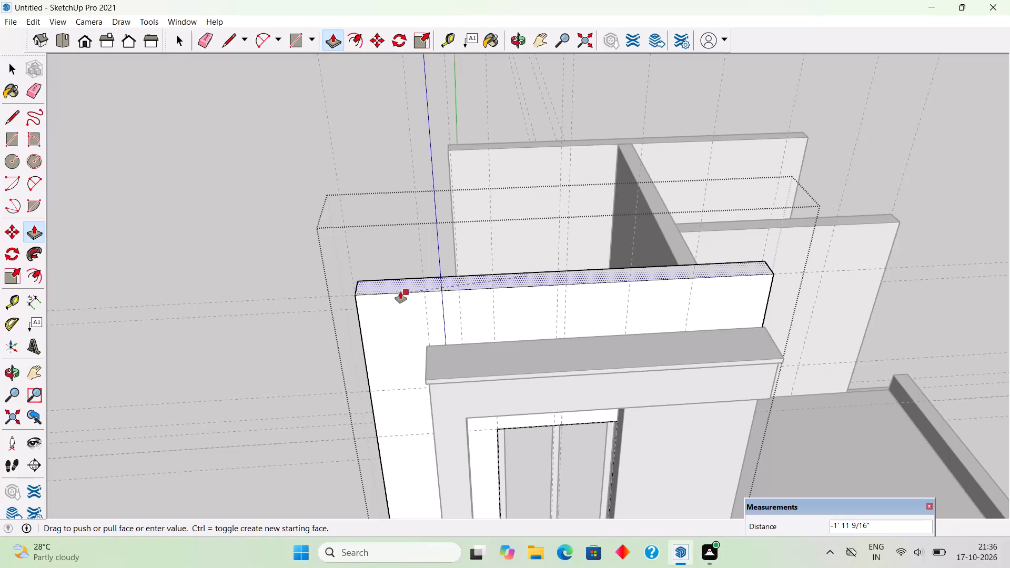
click(399, 292)
Push/Pull the front wall's lowered top face up 2" as a new starting face to form a cap band.
middle_drag(496, 265, 474, 356)
scroll(439, 286, down, 3)
click(451, 373)
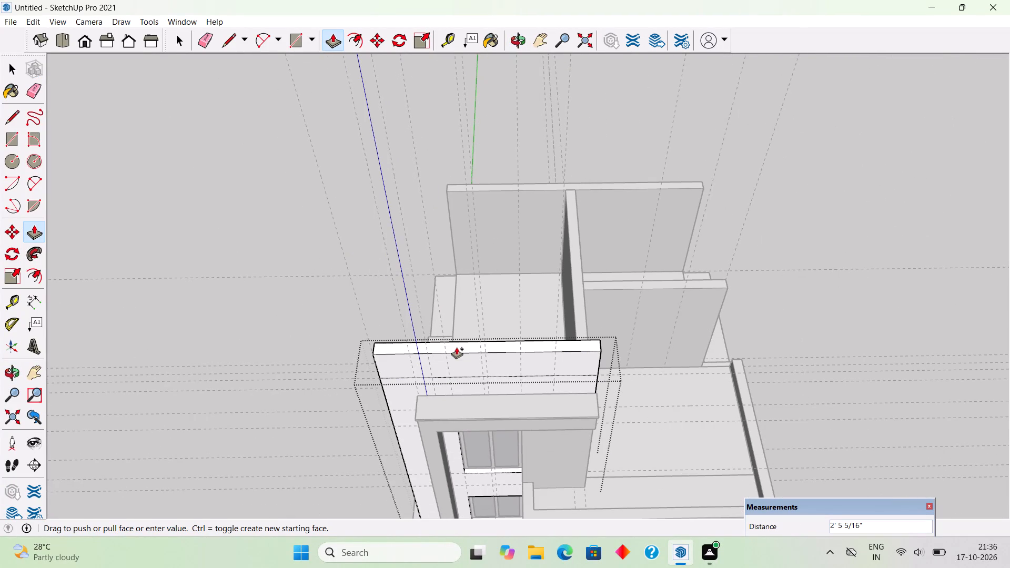
text(2")
key(Return)
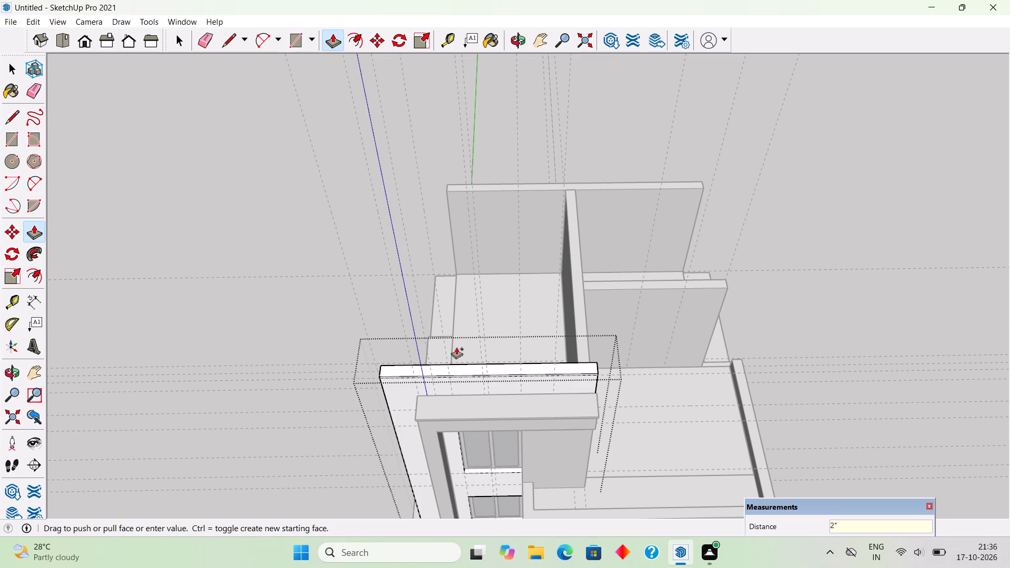
key(space)
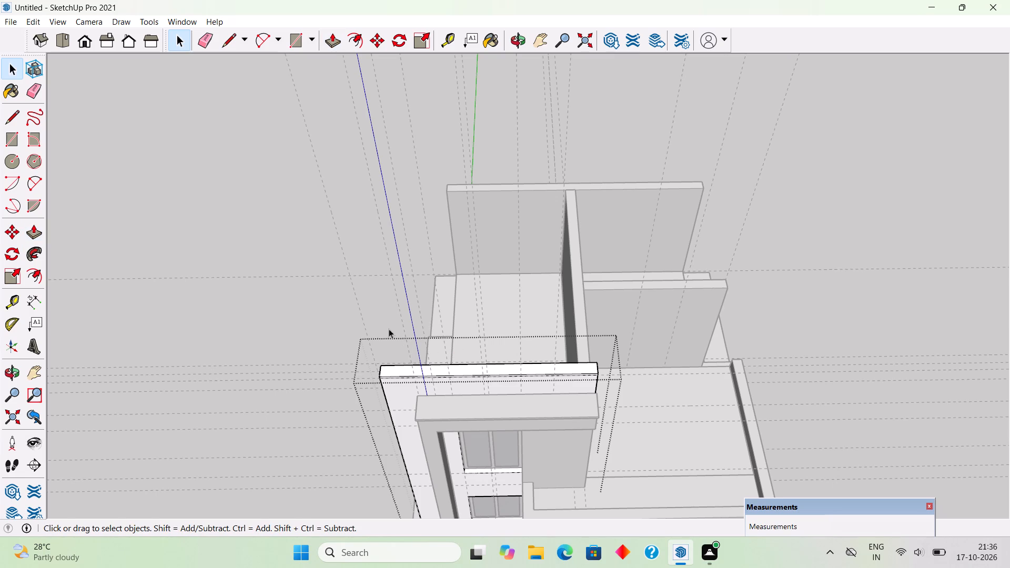
Push/Pull the long front face of the wall's cap band 1" outward.
scroll(454, 437, up, 6)
middle_drag(463, 390, 500, 320)
scroll(500, 320, down, 4)
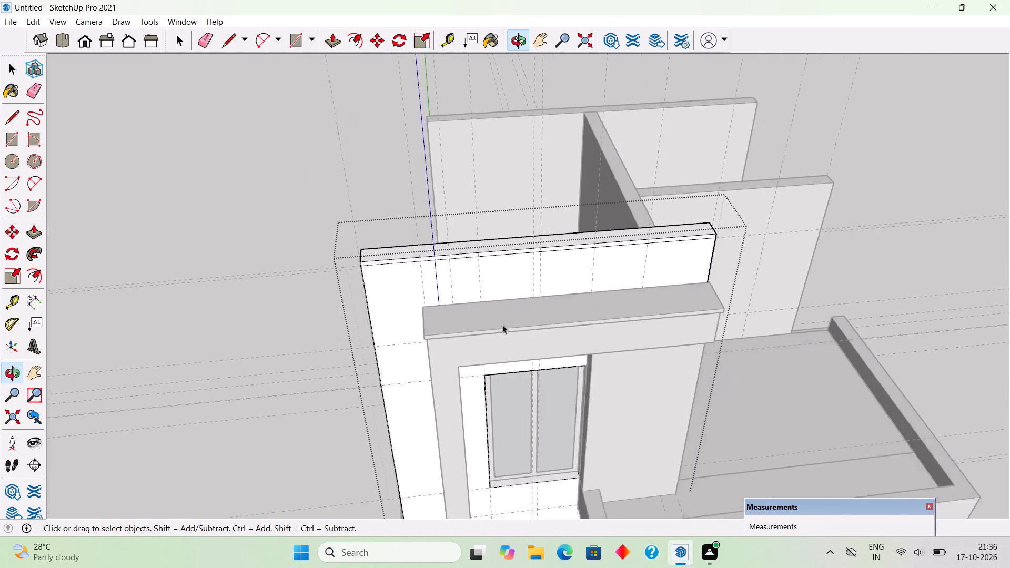
middle_drag(539, 388, 537, 263)
scroll(522, 202, down, 3)
scroll(538, 73, up, 7)
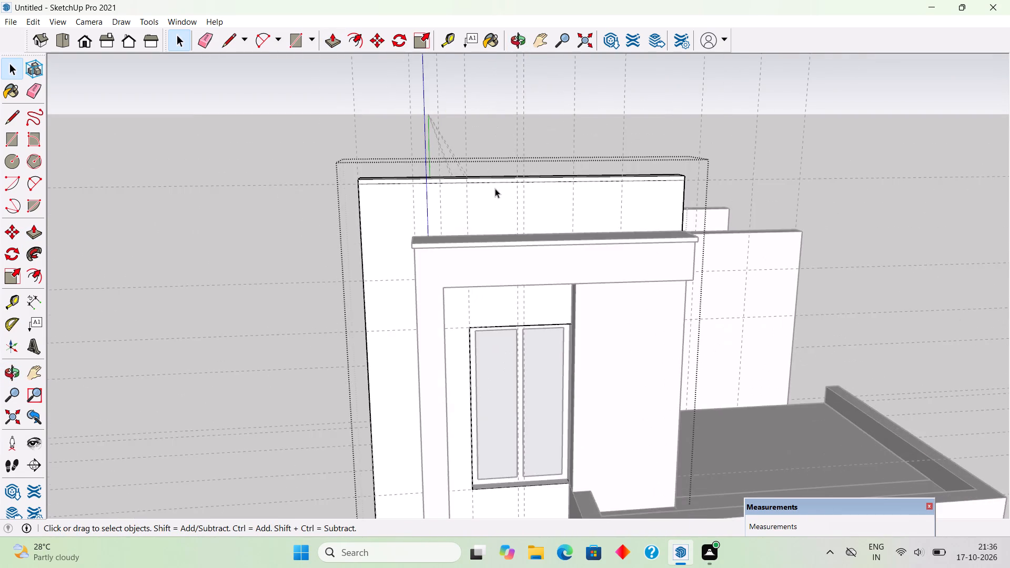
scroll(495, 188, up, 7)
key(p)
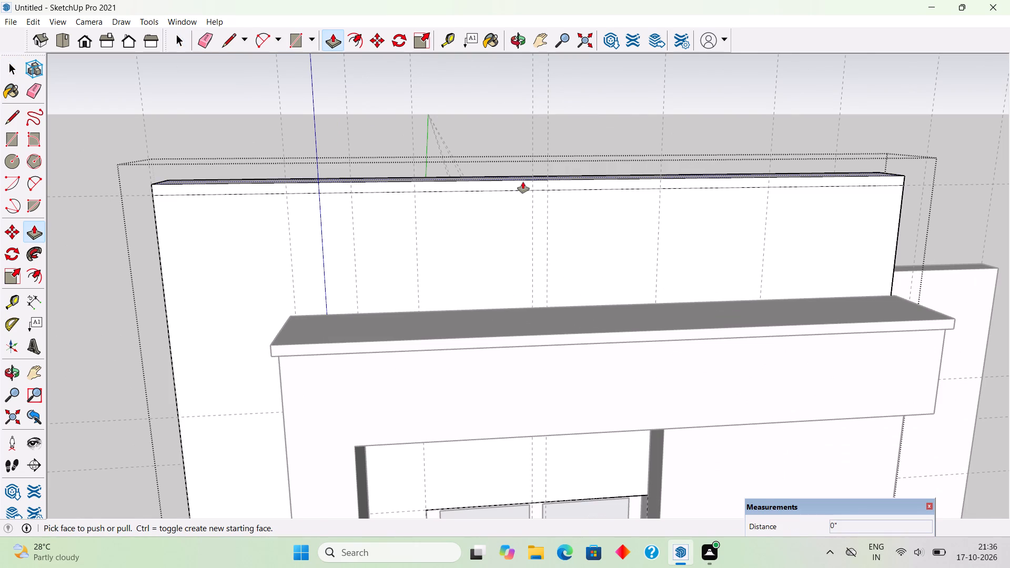
click(523, 182)
text(1")
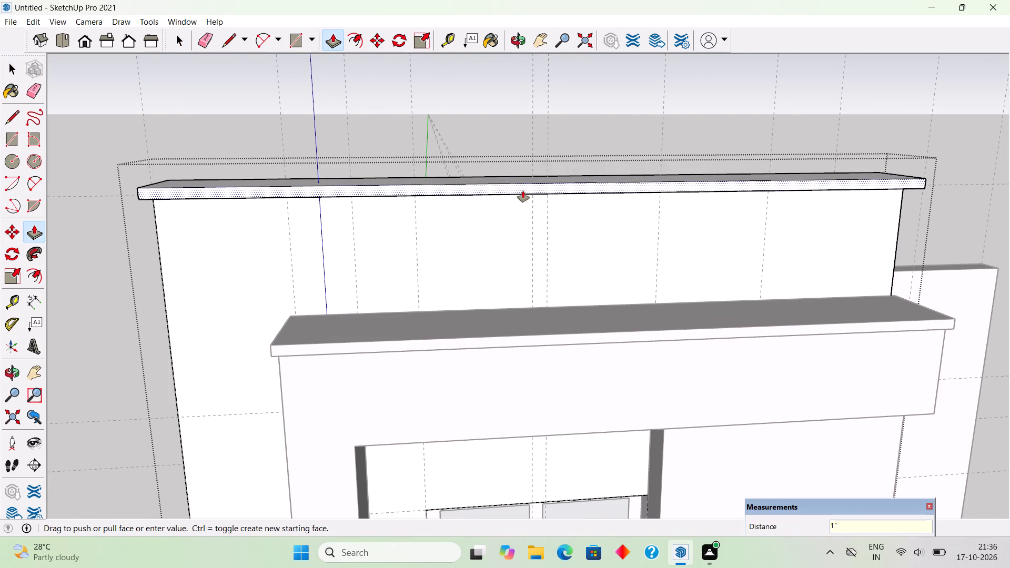
key(Return)
Push/Pull both end faces of the wall's cap band 1" outward each, and leave the wall group.
scroll(523, 194, down, 2)
middle_drag(417, 260, 600, 242)
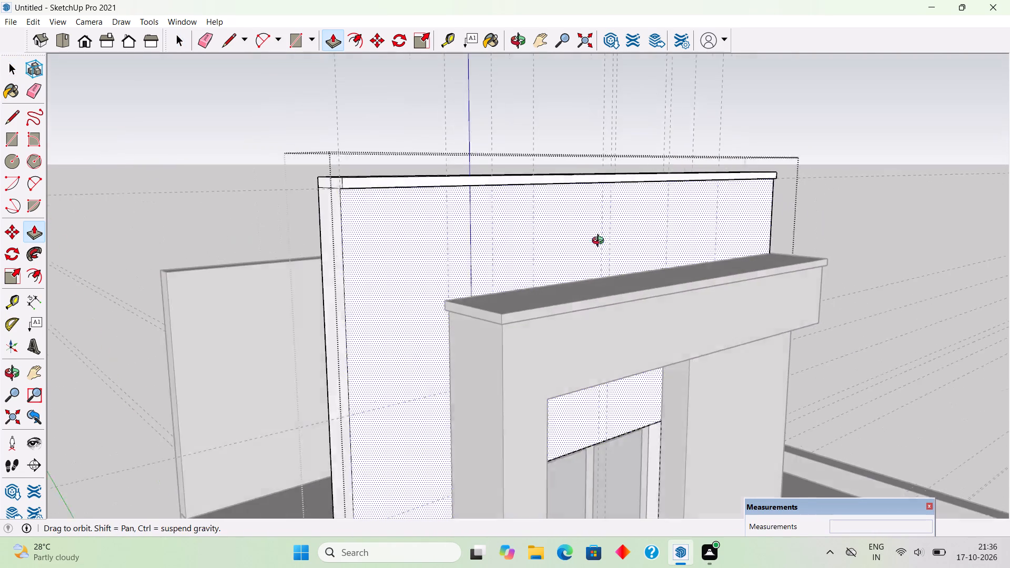
middle_drag(600, 242, 608, 244)
click(356, 180)
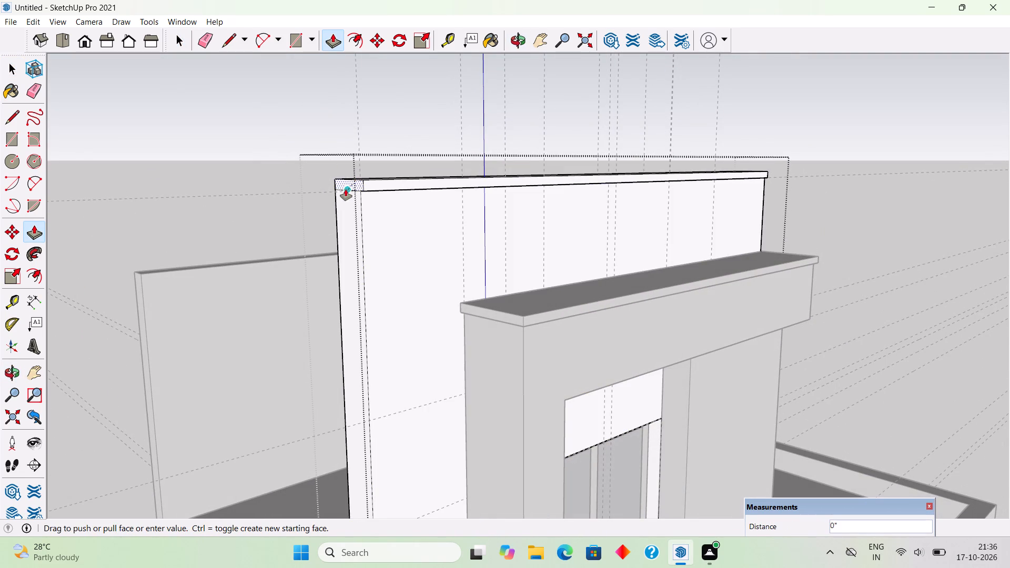
text(1")
key(Return)
scroll(321, 198, down, 4)
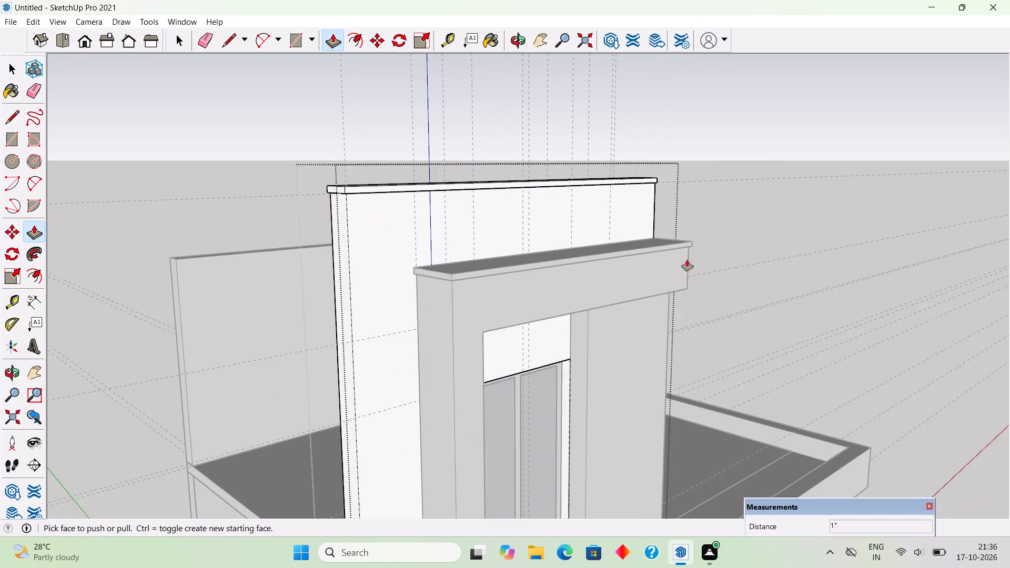
middle_drag(620, 262, 130, 269)
scroll(333, 187, up, 3)
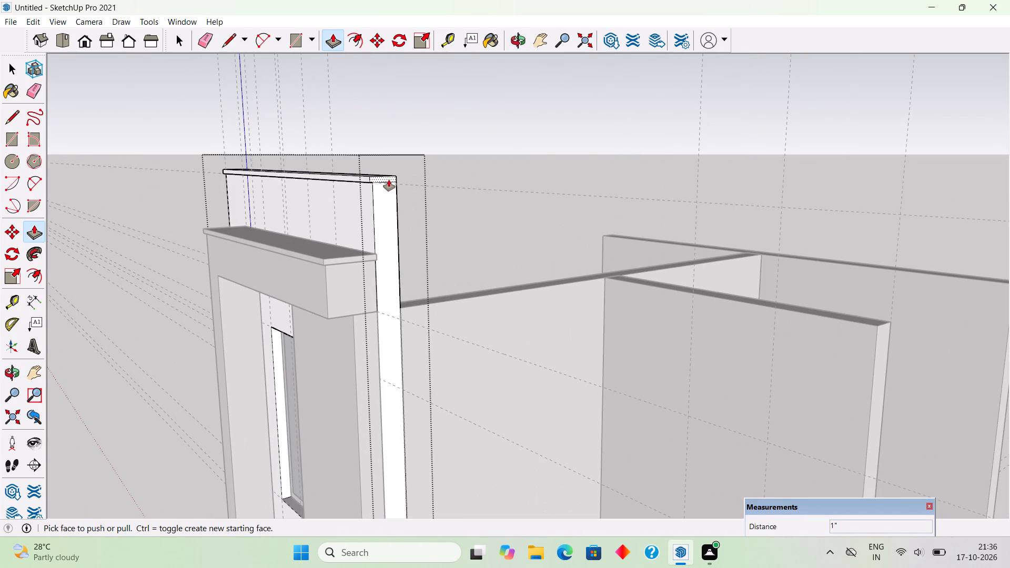
click(388, 180)
text(1")
key(Return)
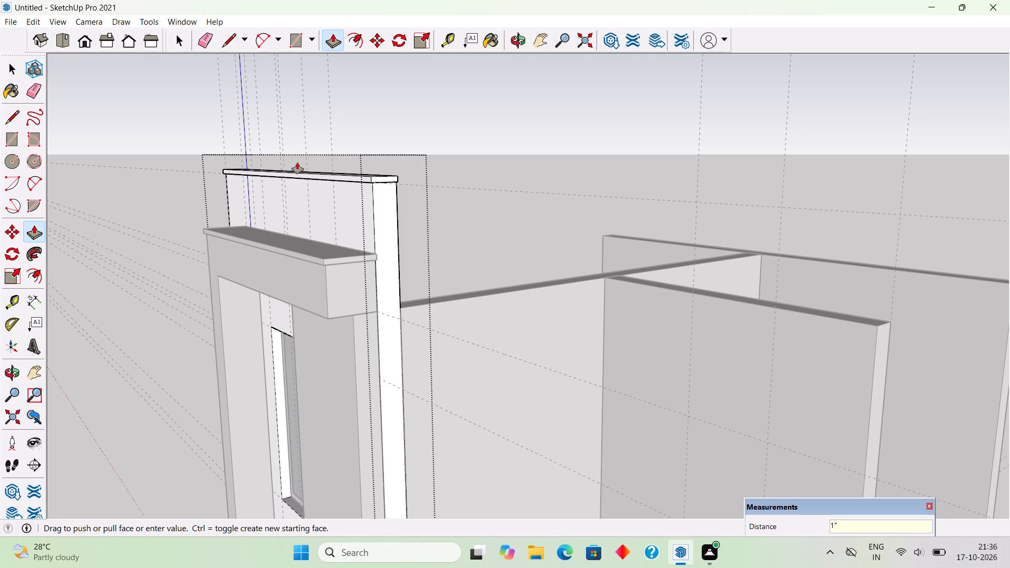
key(space)
click(182, 130)
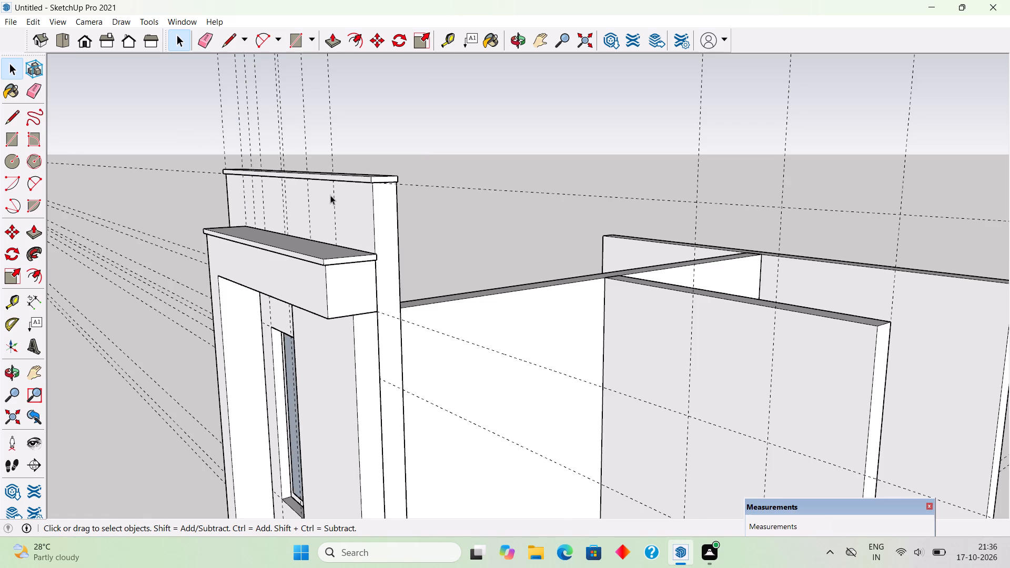
Enter the canopy group and Push/Pull the parapet's top face up 2" to form a cap band.
scroll(333, 198, down, 4)
middle_drag(343, 252, 516, 232)
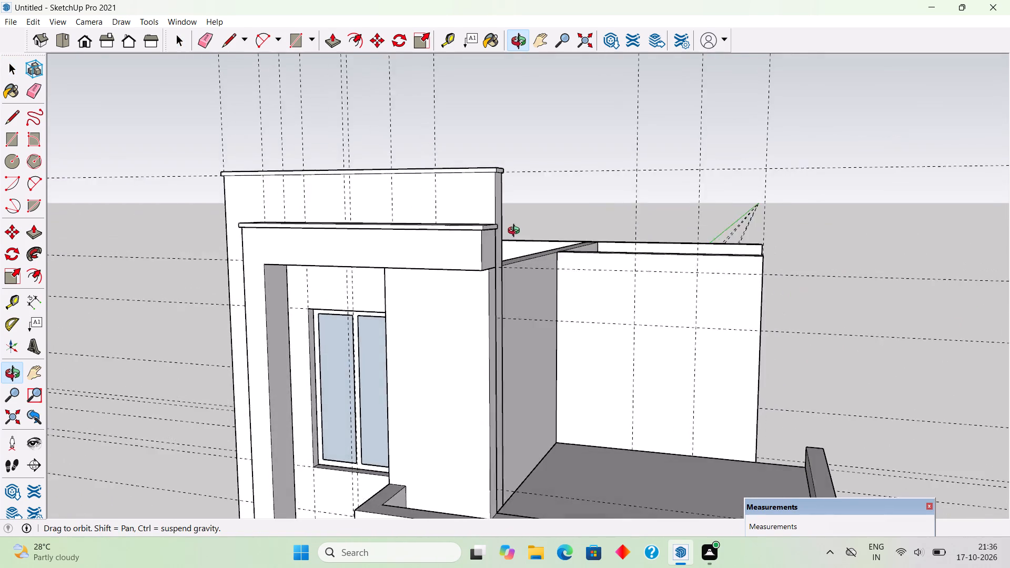
middle_drag(516, 232, 592, 220)
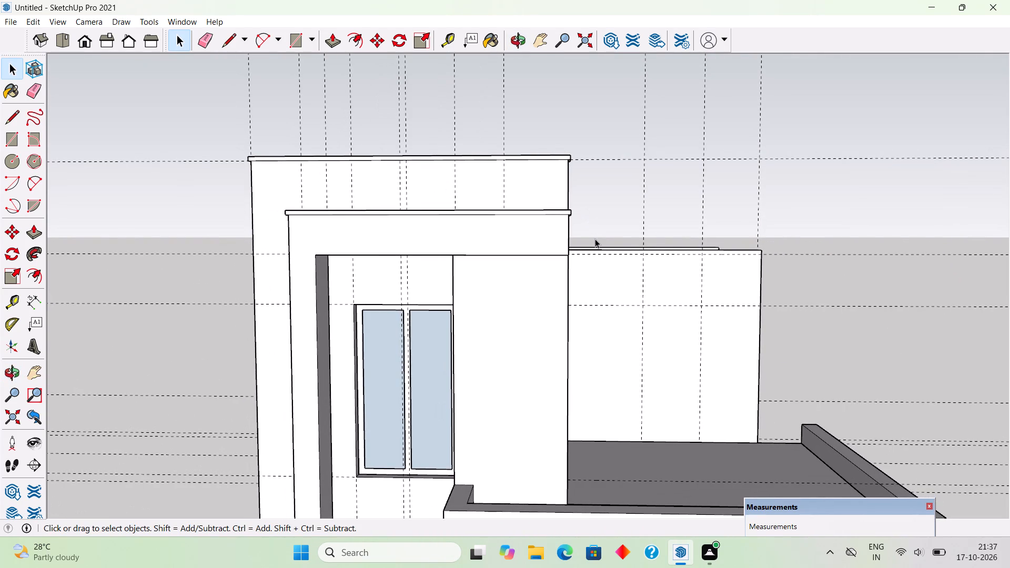
scroll(595, 239, down, 4)
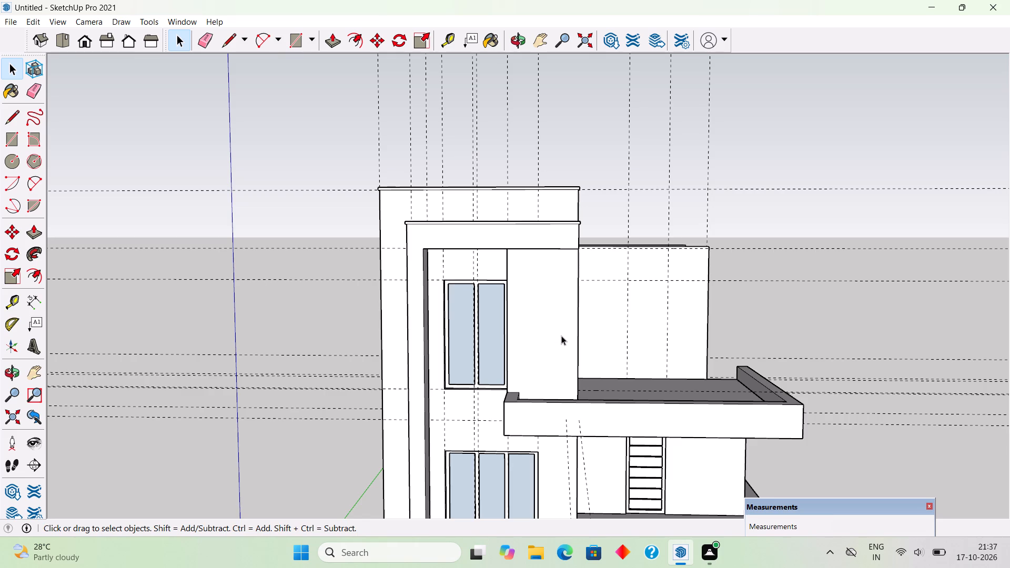
scroll(530, 330, down, 4)
middle_drag(527, 334, 551, 428)
scroll(551, 428, up, 2)
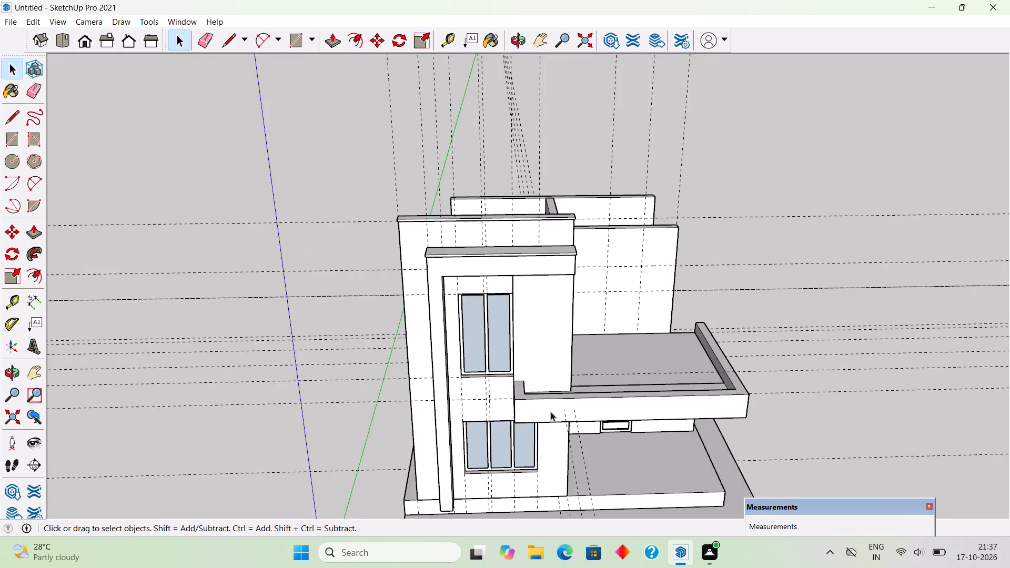
scroll(554, 409, up, 5)
middle_drag(584, 406, 580, 452)
scroll(631, 423, up, 5)
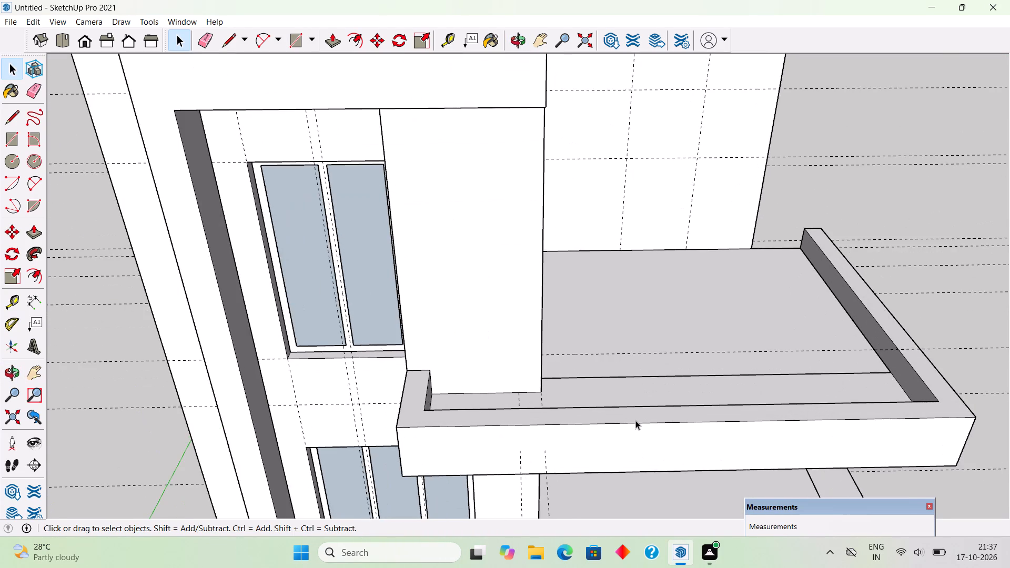
triple_click(635, 420)
click(636, 420)
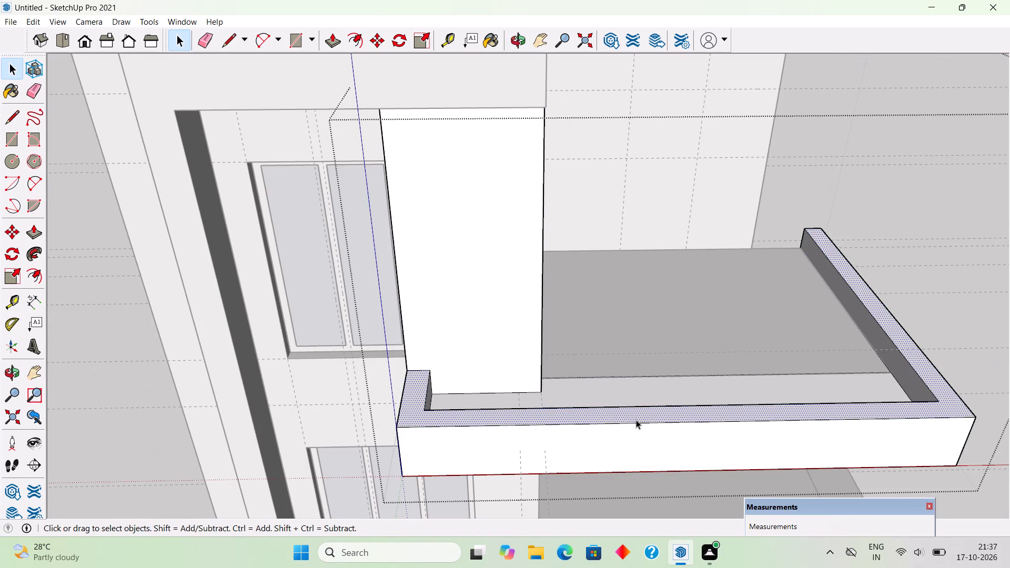
key(p)
click(636, 420)
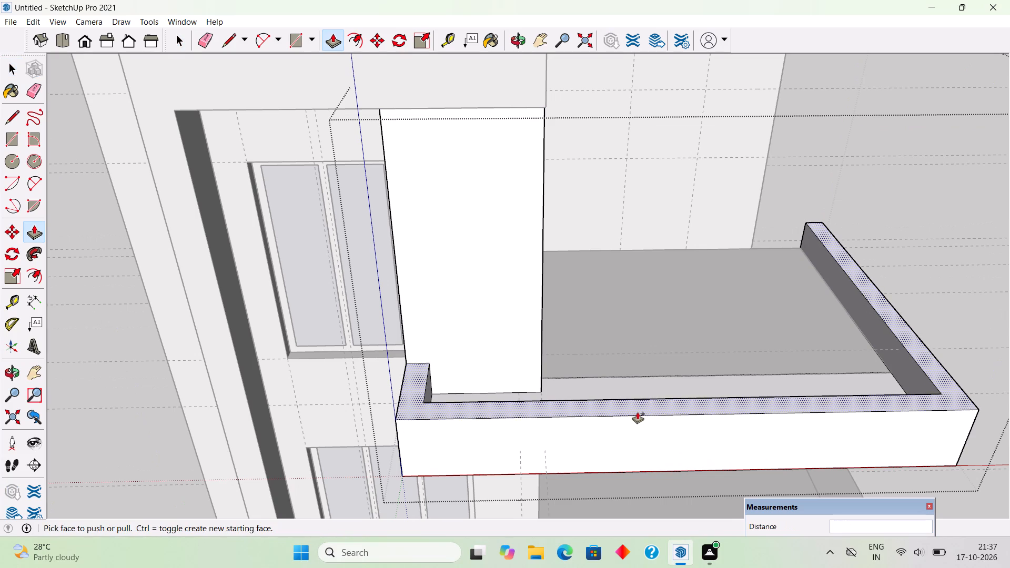
text(2")
key(Return)
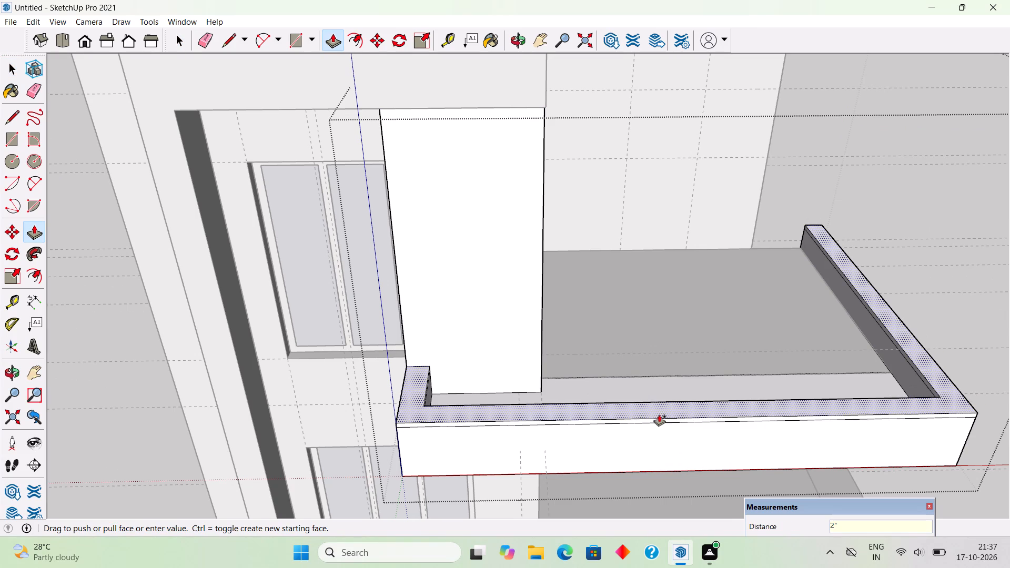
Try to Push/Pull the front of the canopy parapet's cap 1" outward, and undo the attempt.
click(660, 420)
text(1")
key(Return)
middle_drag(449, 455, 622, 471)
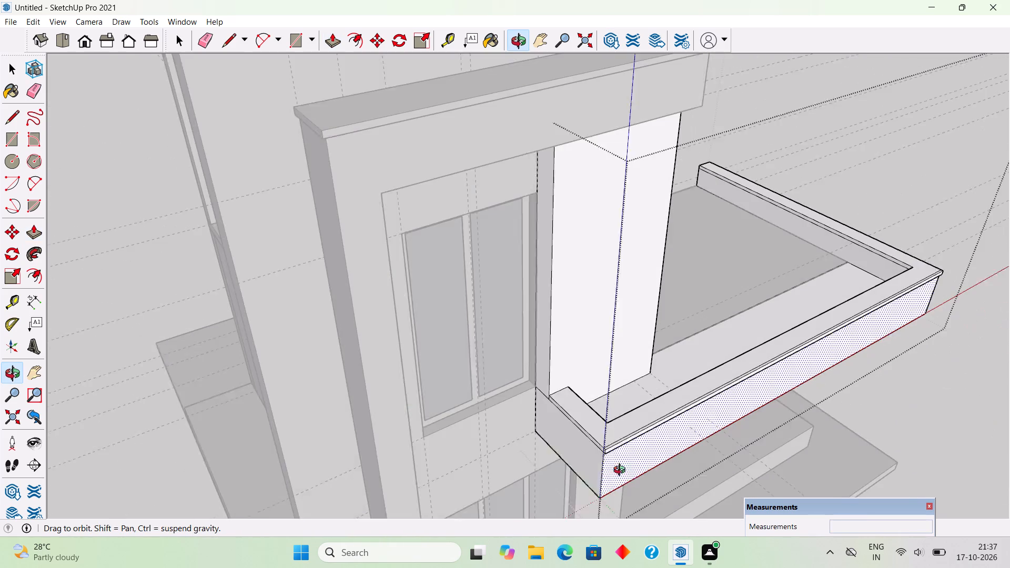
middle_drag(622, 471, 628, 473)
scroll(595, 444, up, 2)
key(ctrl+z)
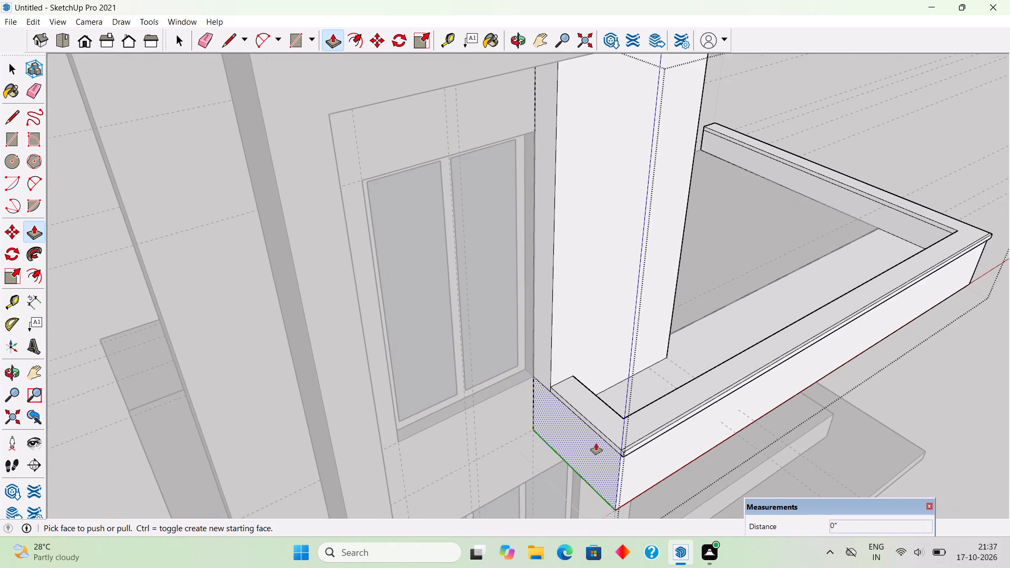
Push/Pull the parapet cap band's long front face and its short side face beside the windows 1" outward each.
scroll(648, 447, up, 6)
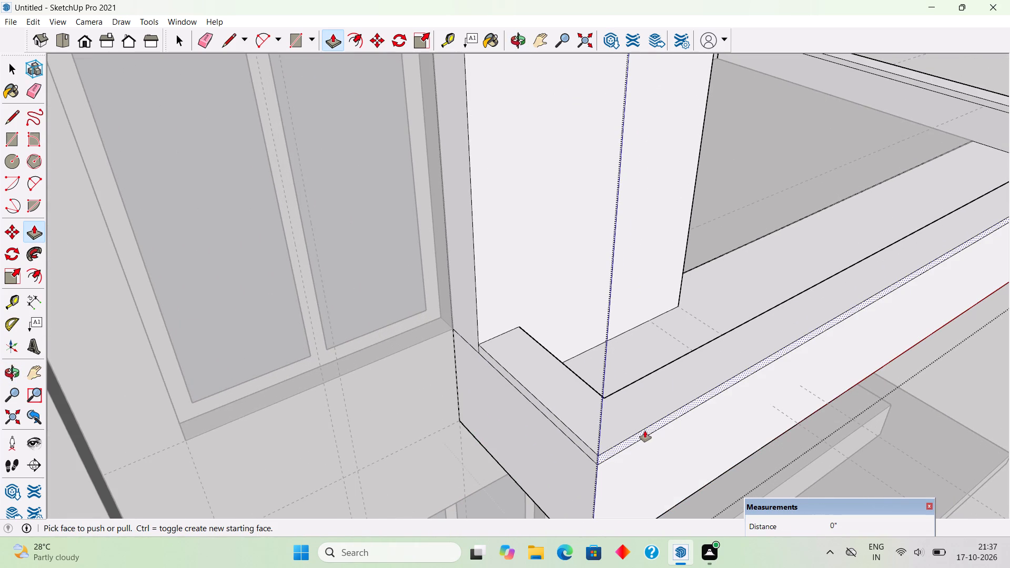
click(645, 431)
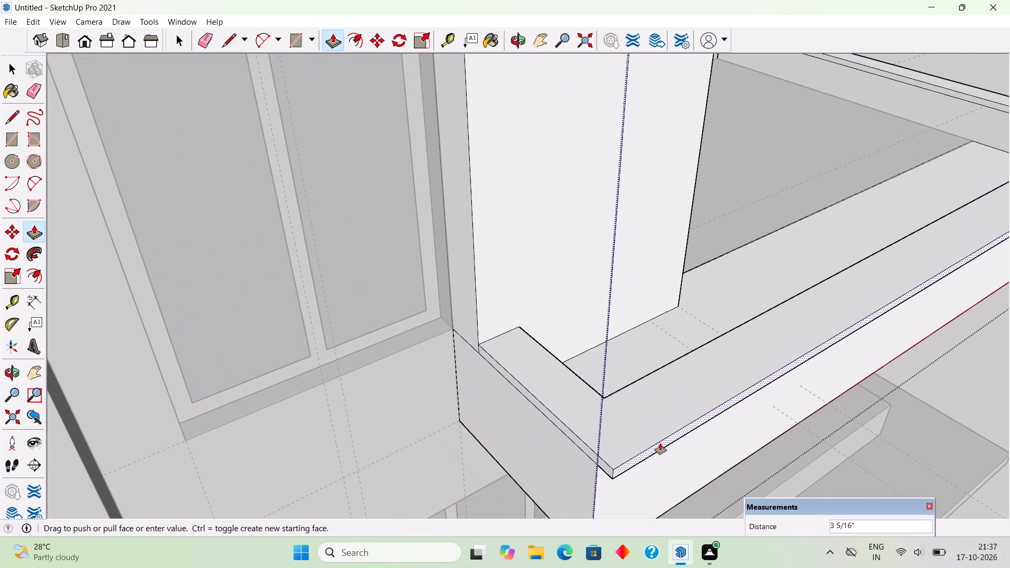
text(1")
key(Return)
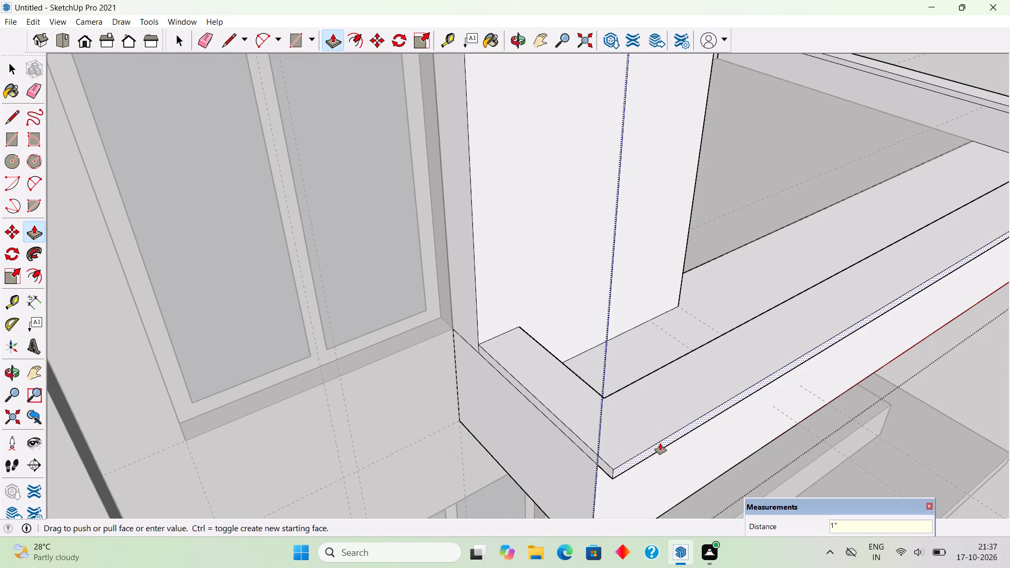
click(567, 432)
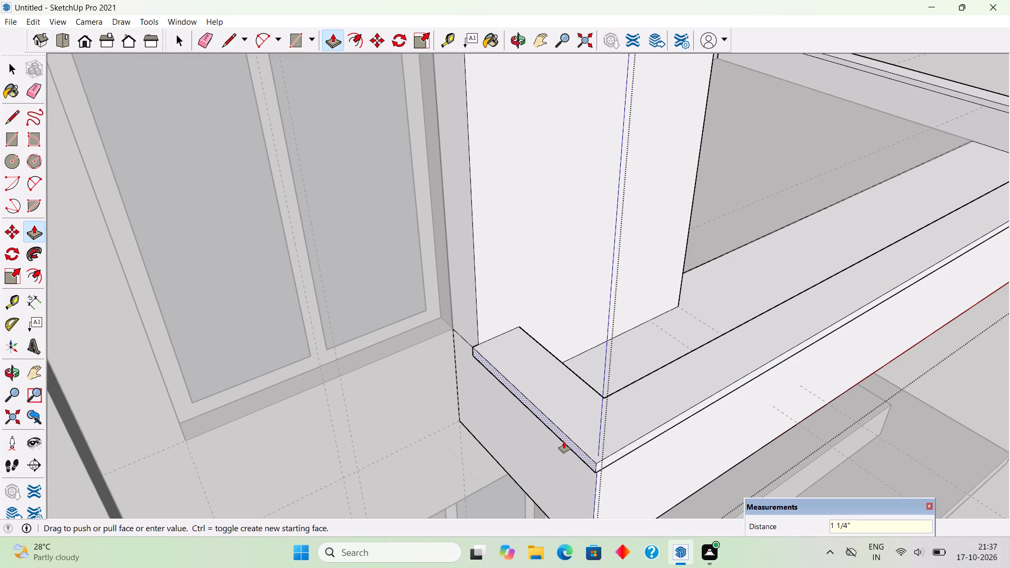
text(1")
key(Return)
Push/Pull the parapet cap band's outer face on the canopy's opposite side 1" outward, and leave the canopy group.
scroll(560, 435, down, 2)
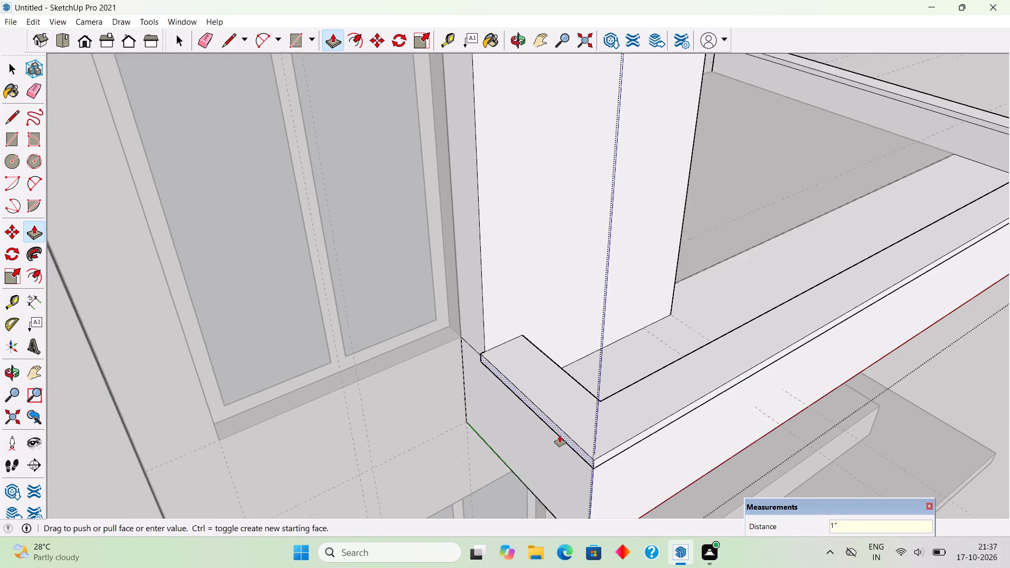
scroll(560, 435, down, 11)
middle_drag(815, 356, 327, 222)
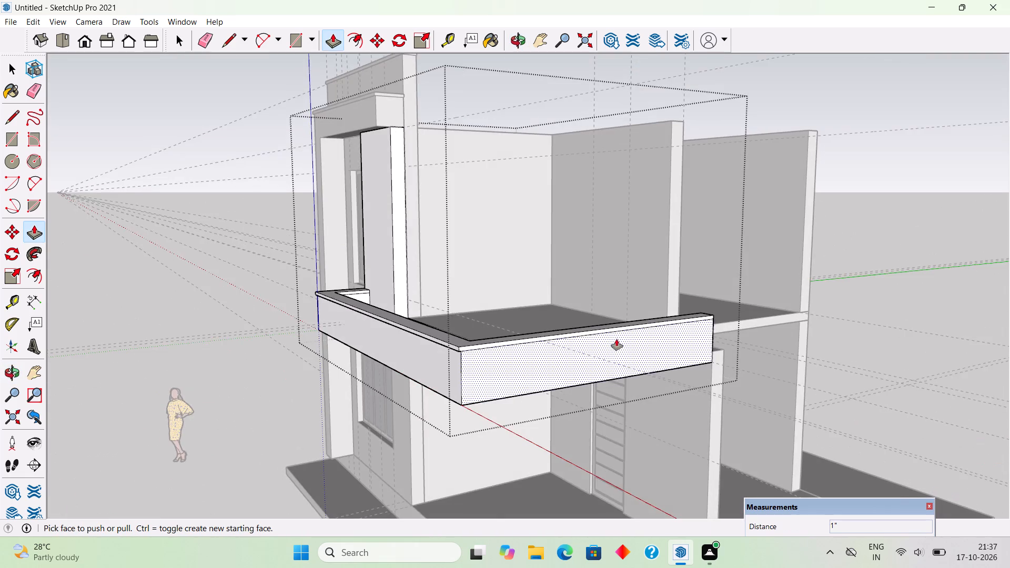
scroll(610, 332, up, 4)
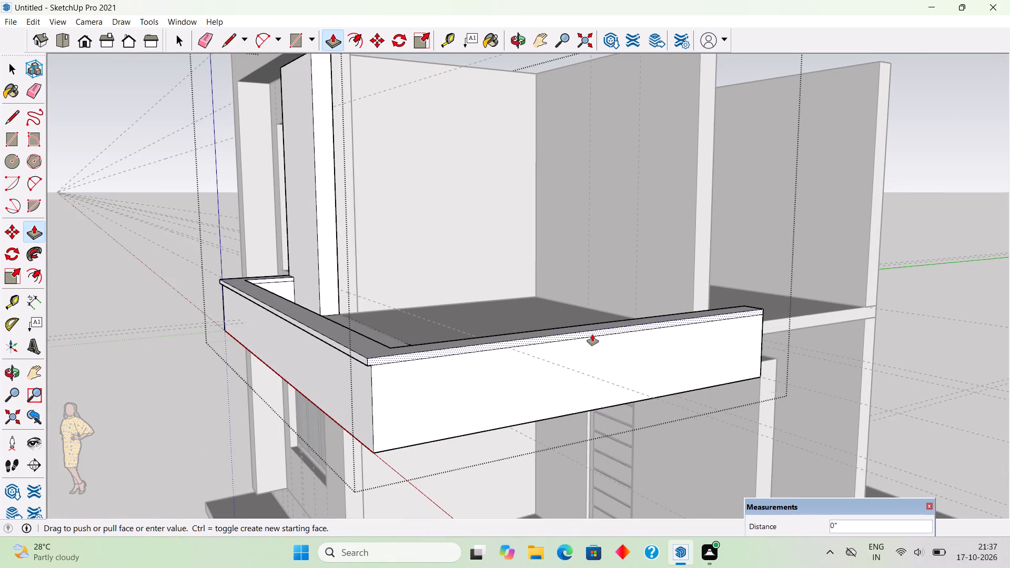
click(592, 334)
text(1")
key(Return)
key(space)
scroll(597, 339, down, 6)
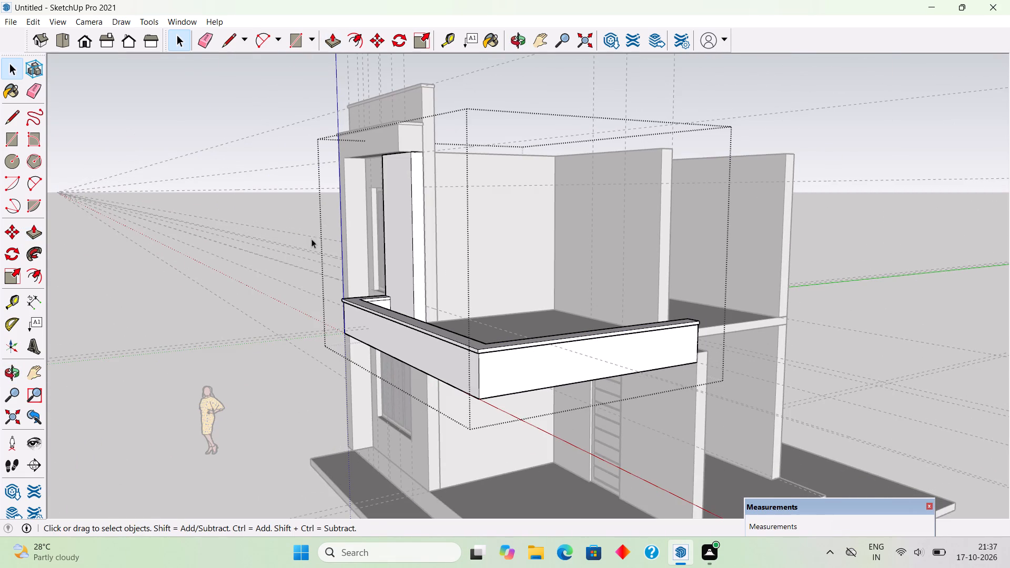
click(282, 198)
Draw a 2" by 2" rectangle on the canopy parapet cap's short end beside the upper window, starting at the wall corner.
middle_drag(378, 322, 705, 388)
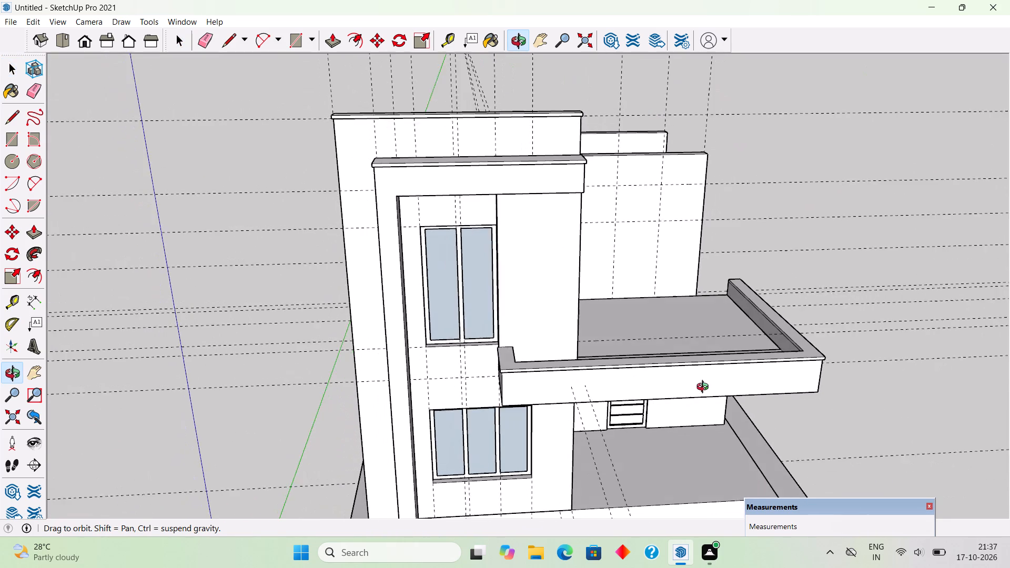
middle_drag(705, 388, 705, 388)
scroll(499, 354, up, 14)
middle_drag(509, 349, 503, 381)
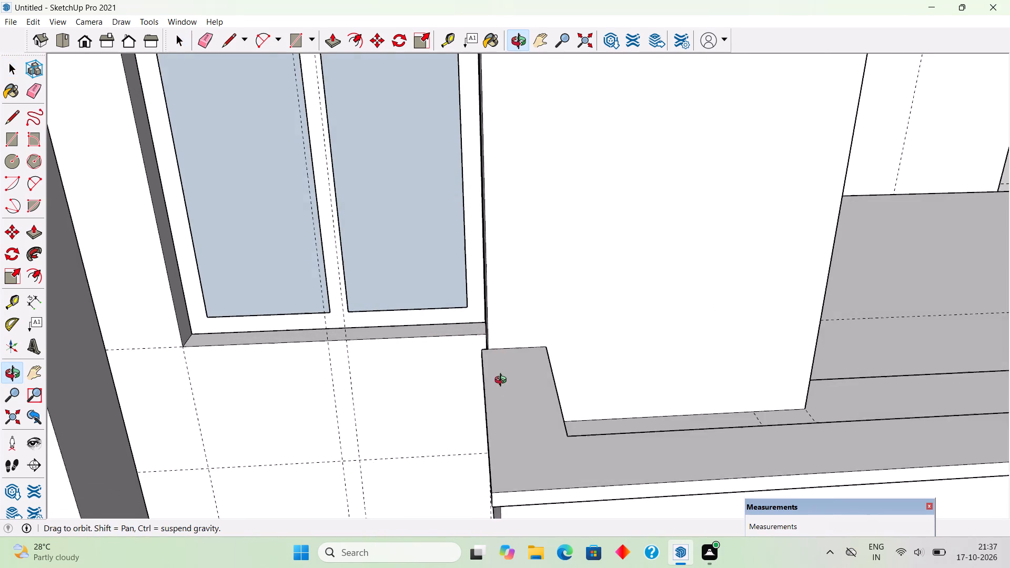
middle_drag(503, 381, 502, 391)
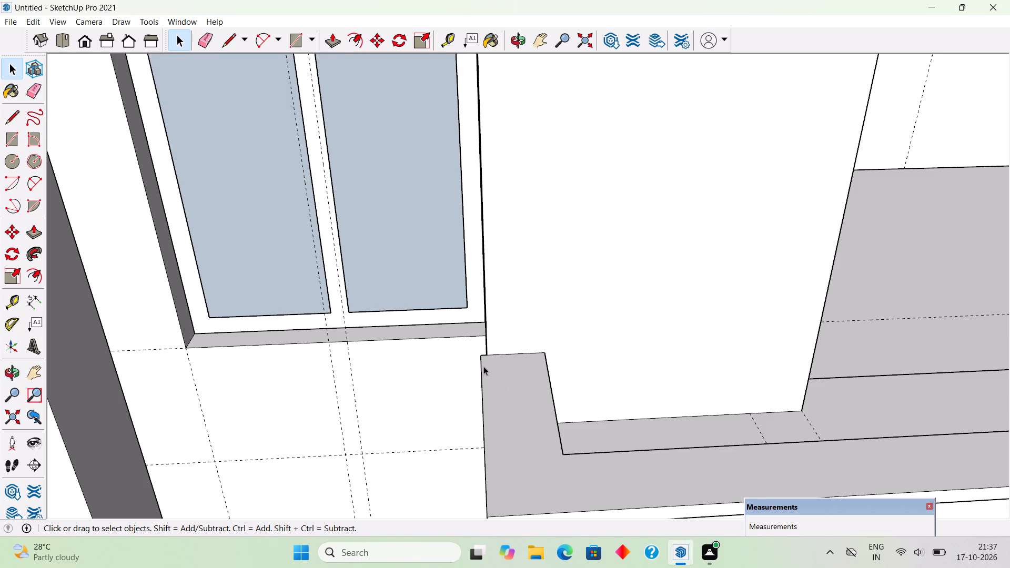
scroll(483, 366, up, 9)
key(r)
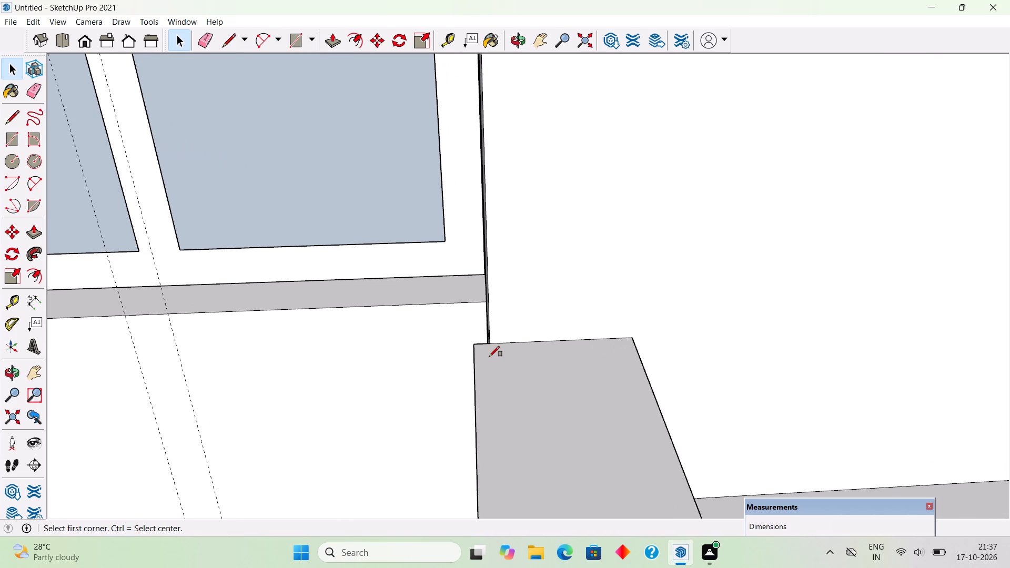
click(490, 343)
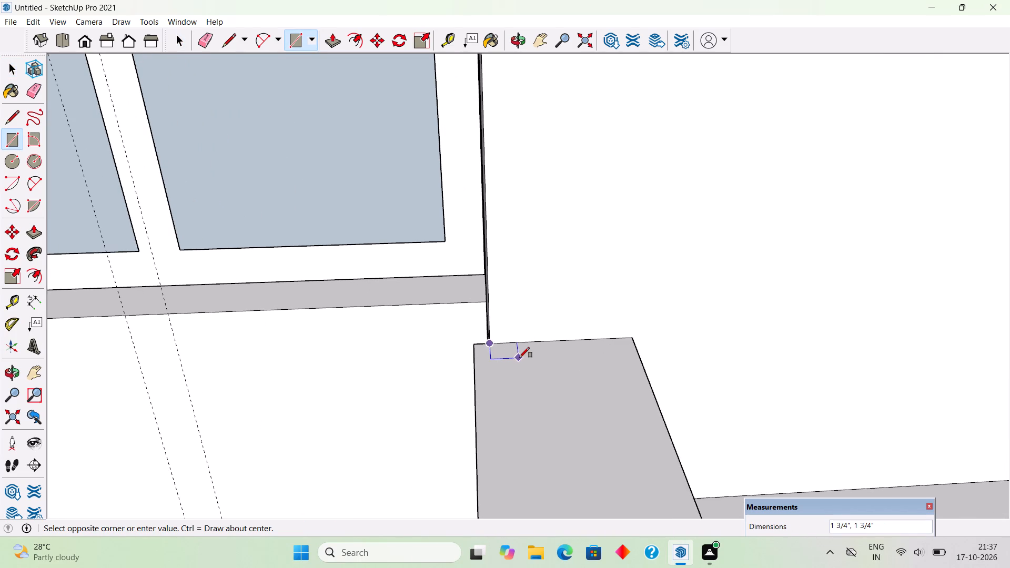
text(2")
text(,2")
key(Return)
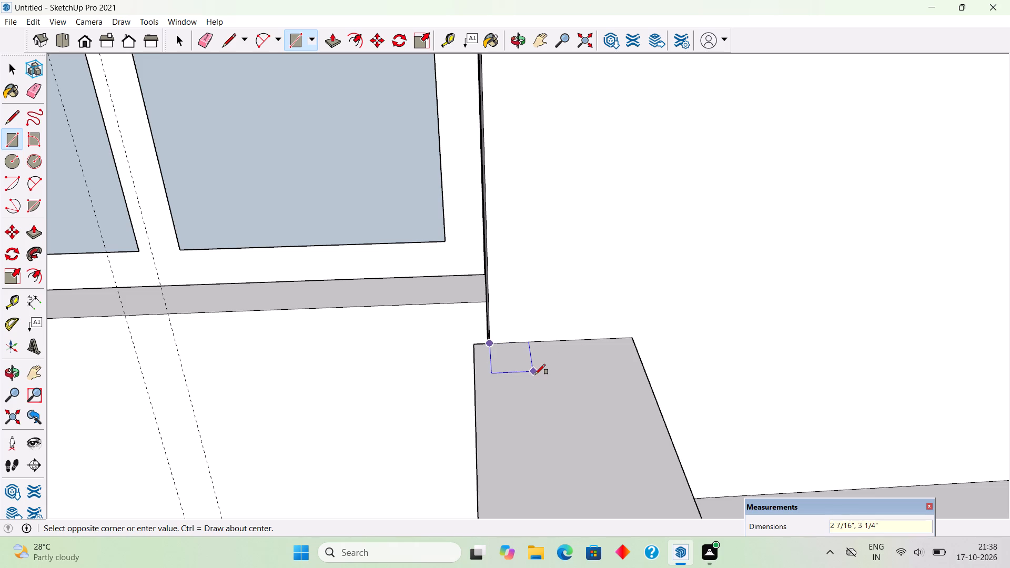
text(2")
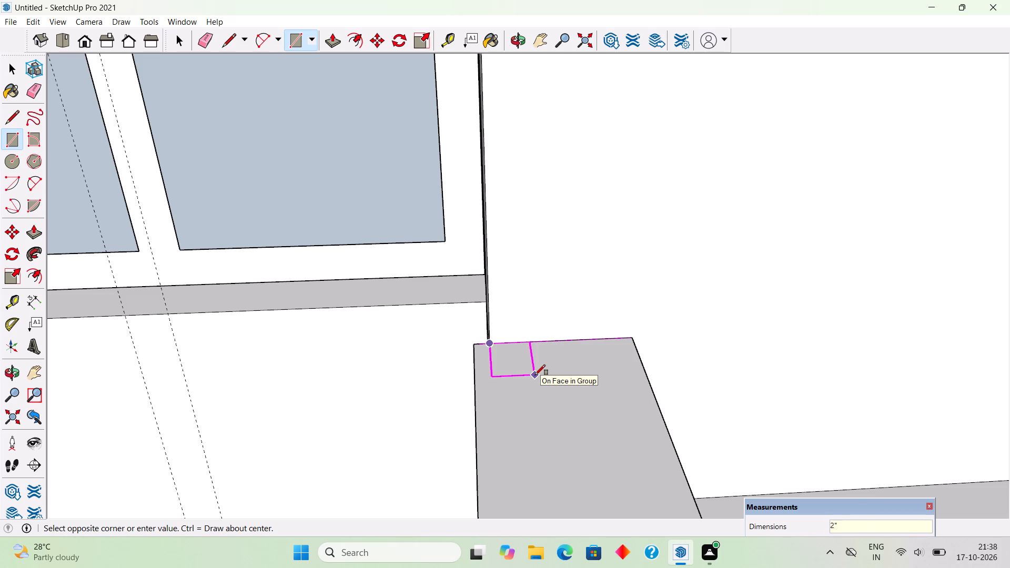
text(,2")
key(Return)
Push/Pull the 2" square up 2', and extend its top face another 1' to form a railing post.
key(p)
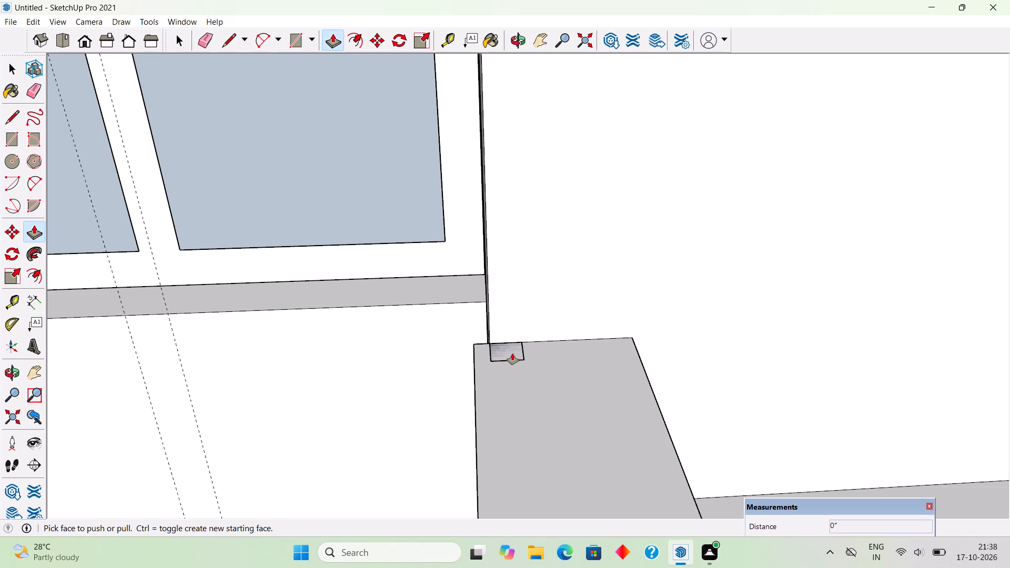
click(512, 353)
scroll(516, 299, down, 14)
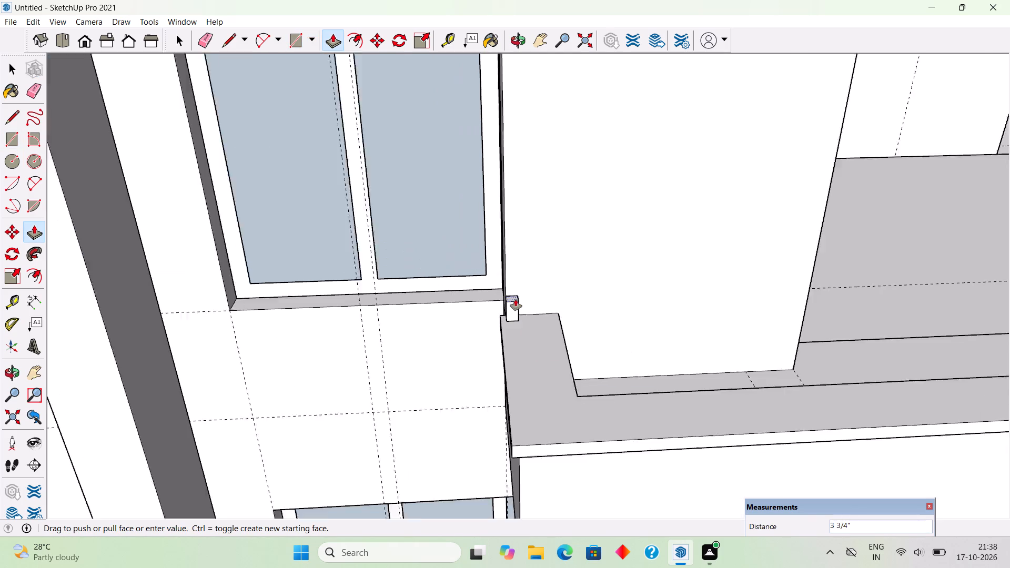
scroll(516, 299, down, 2)
middle_drag(516, 295, 524, 250)
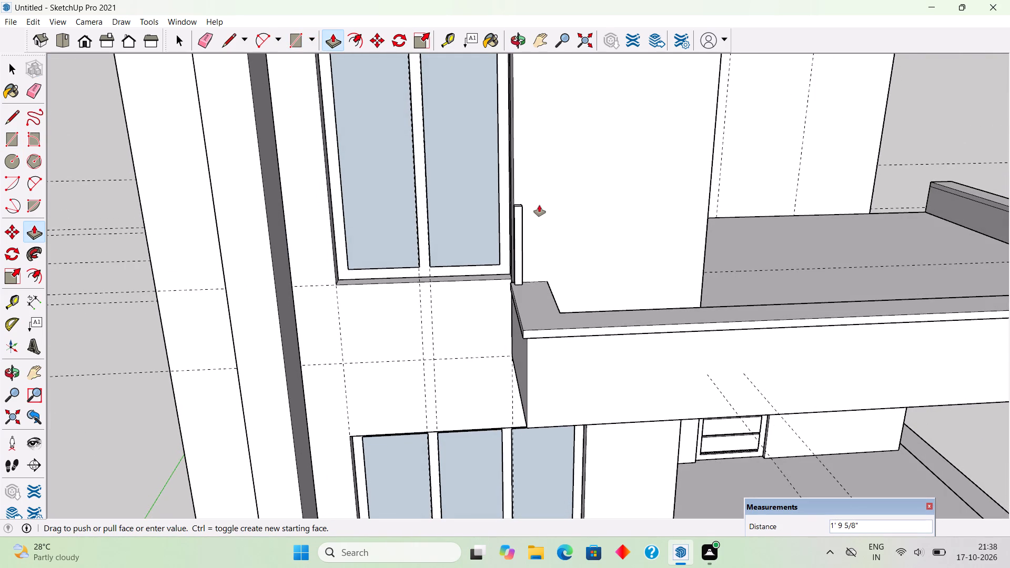
text(2')
key(Return)
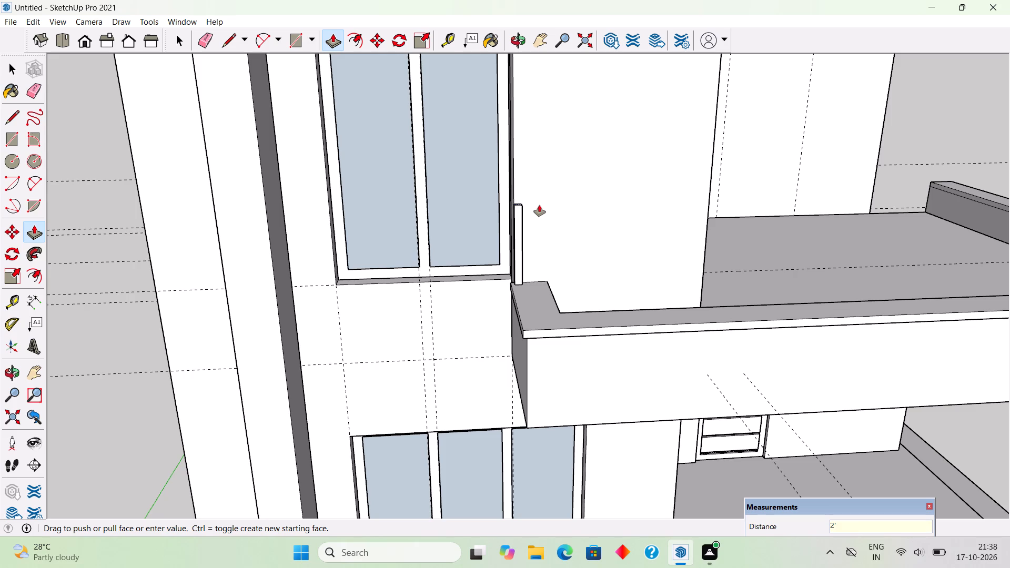
scroll(518, 202, up, 5)
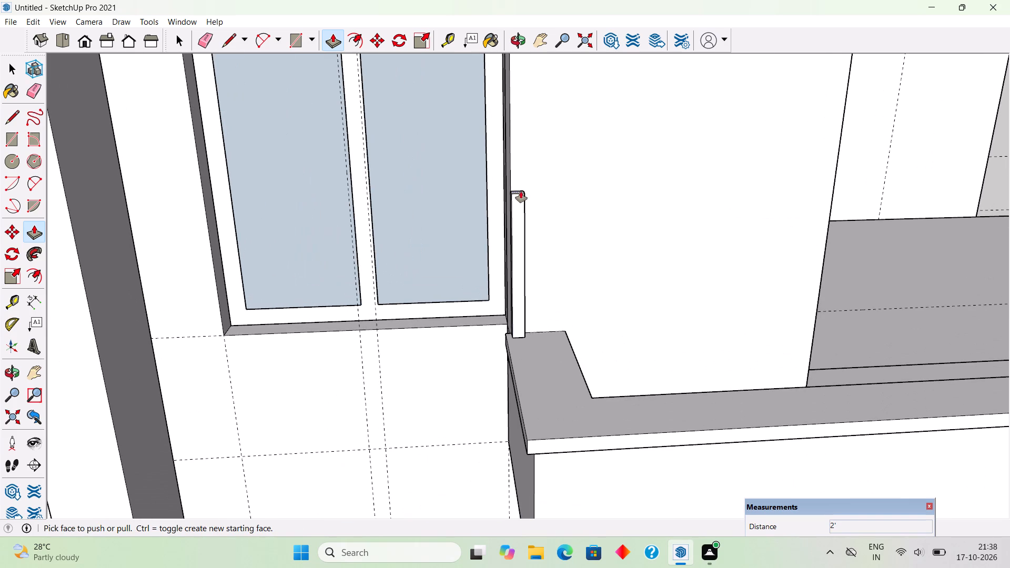
click(520, 191)
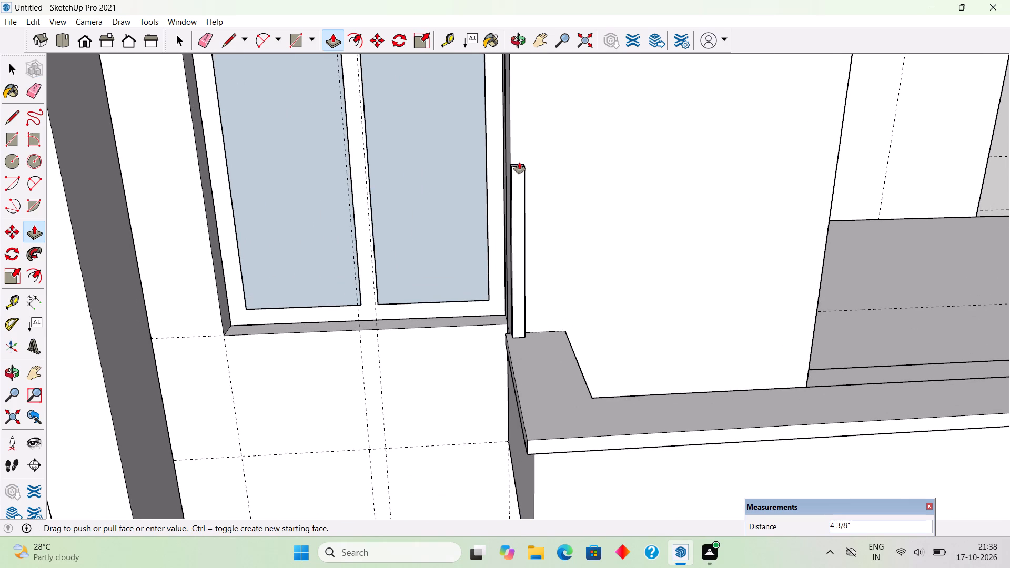
key(1)
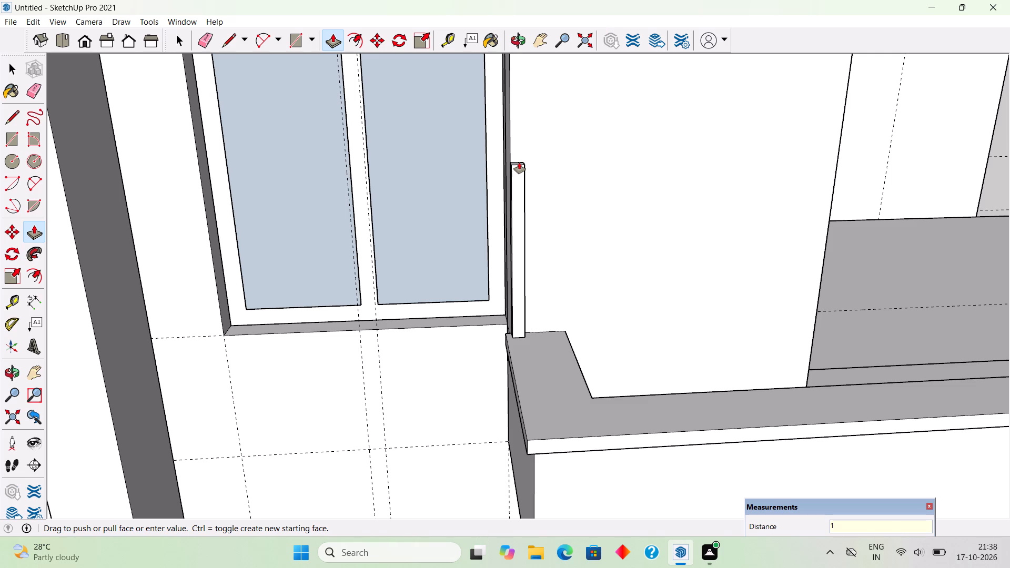
key(apostrophe)
key(Return)
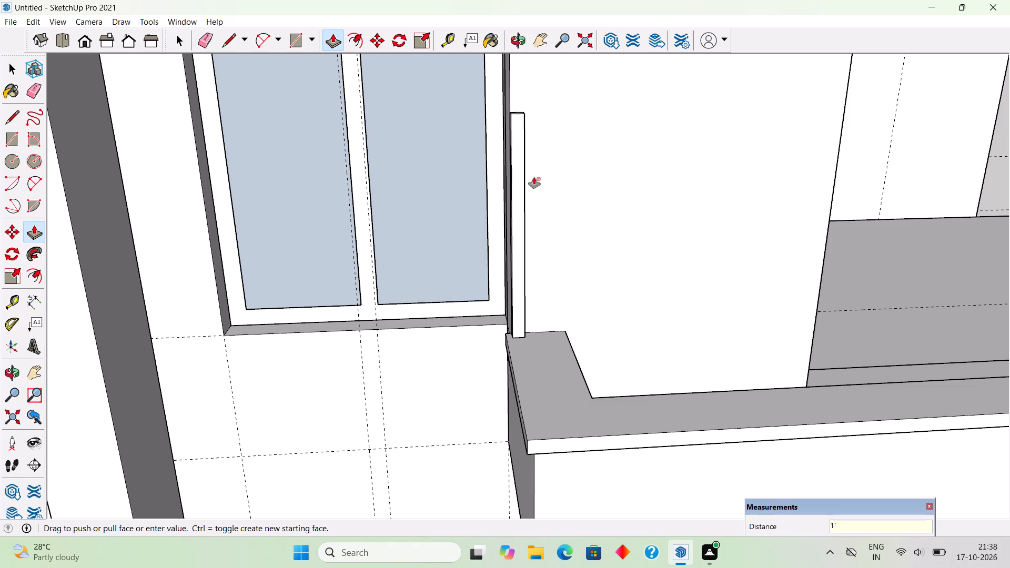
key(space)
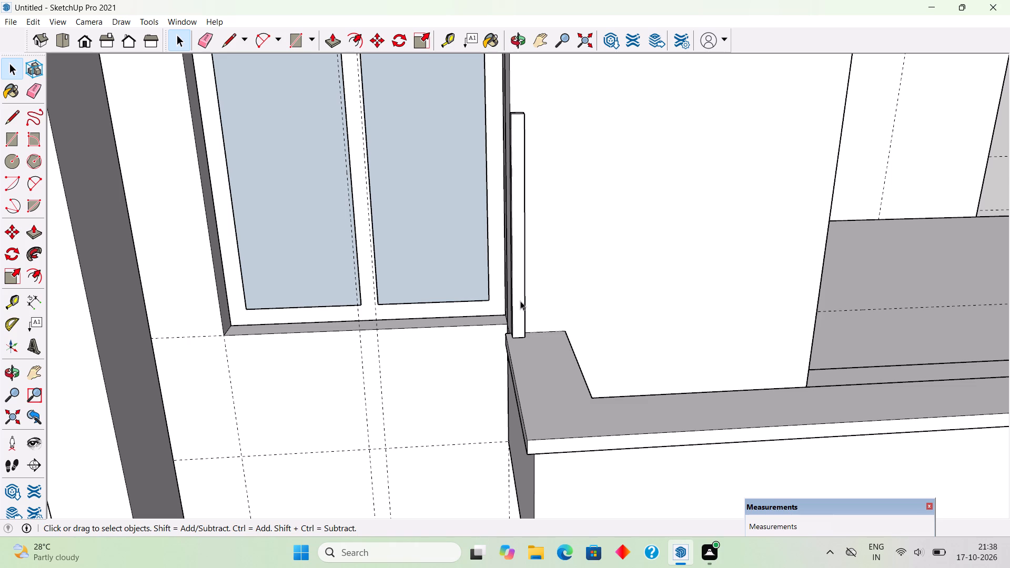
Select all of the railing post's connected geometry and make it a group.
double_click(520, 301)
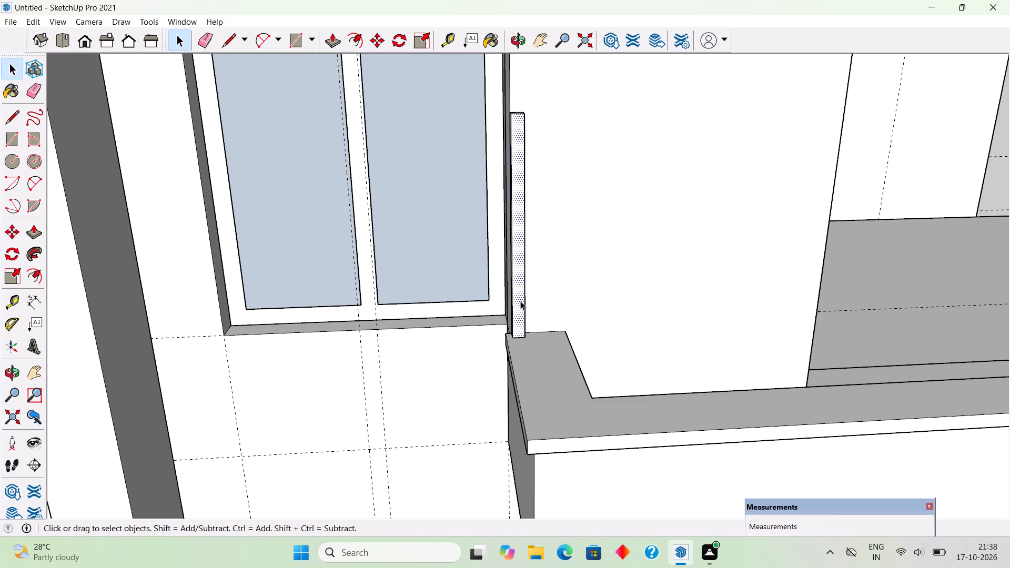
click(520, 301)
right_click(520, 301)
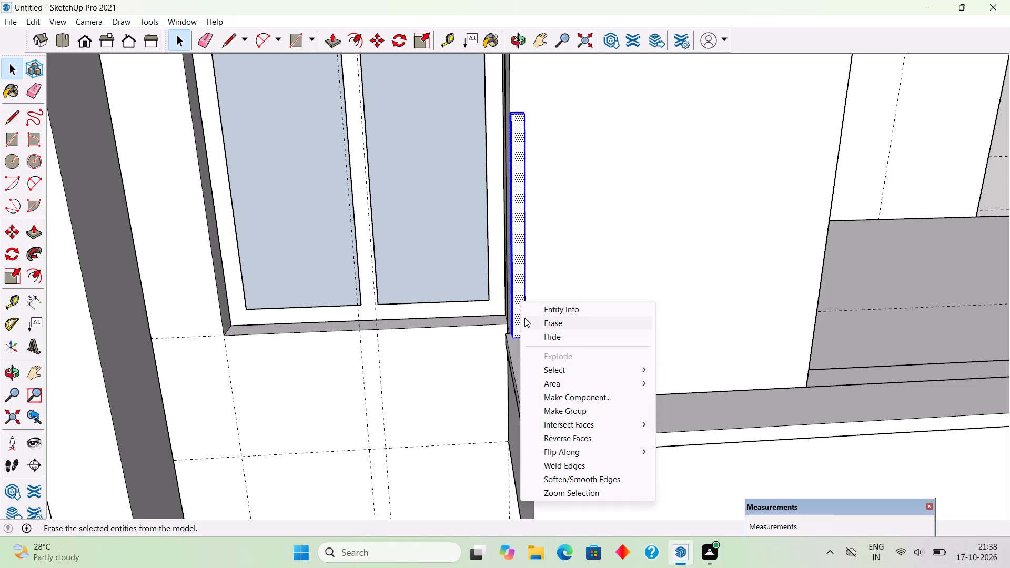
click(556, 412)
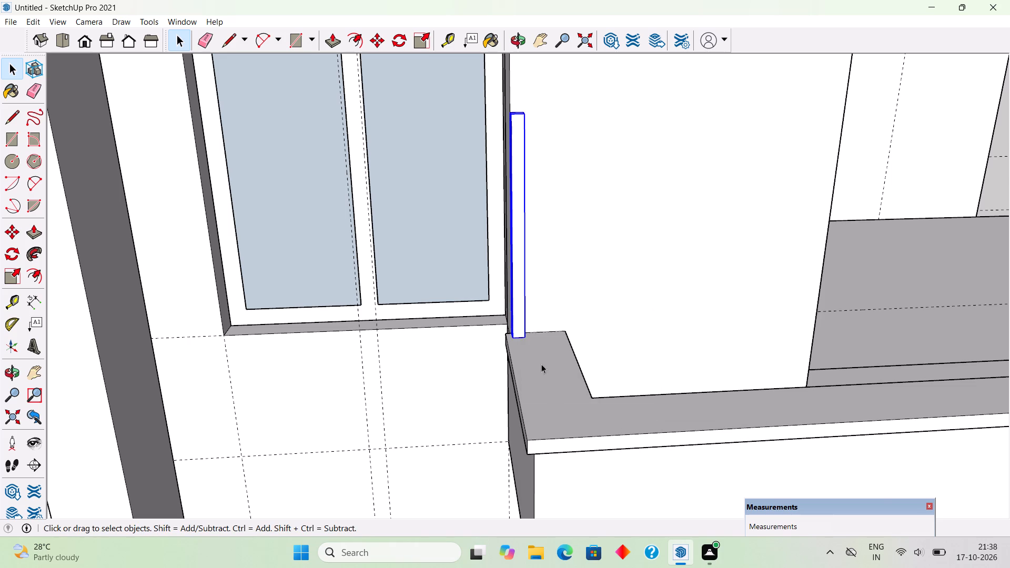
Copy the railing post about 2' 6 5/8" along the short parapet cap to its front corner.
scroll(533, 343, up, 4)
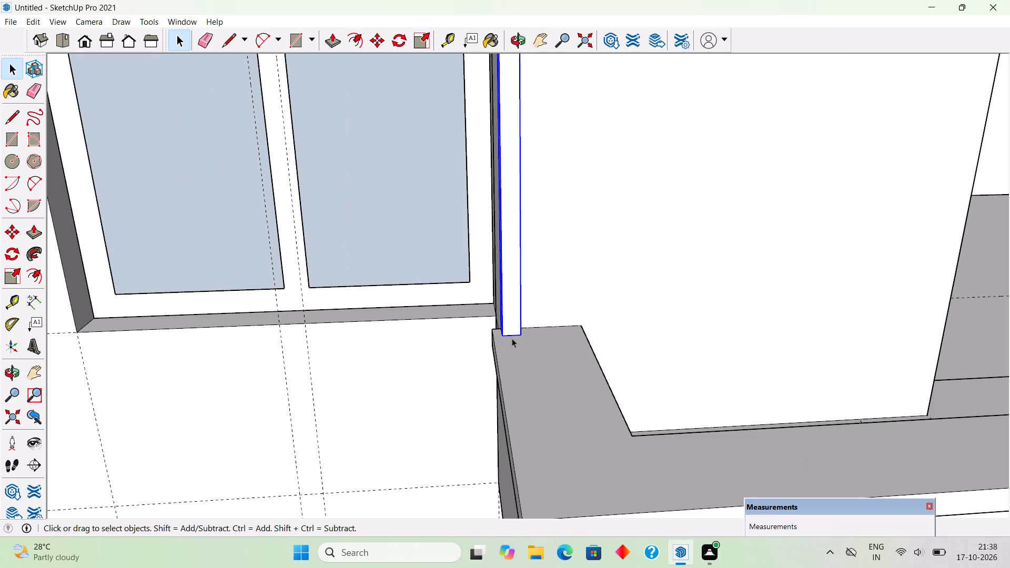
key(m)
click(503, 337)
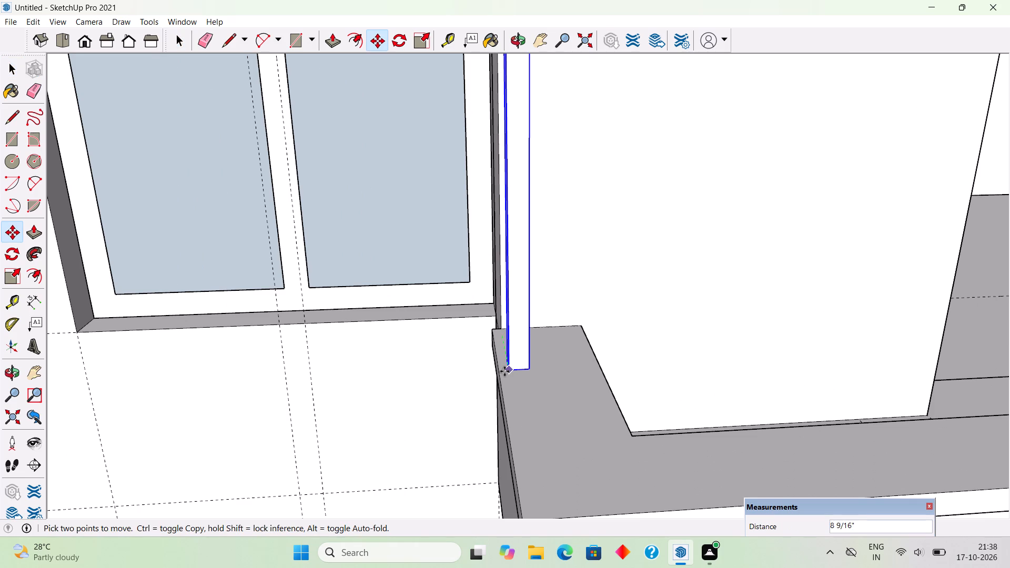
scroll(504, 371, down, 7)
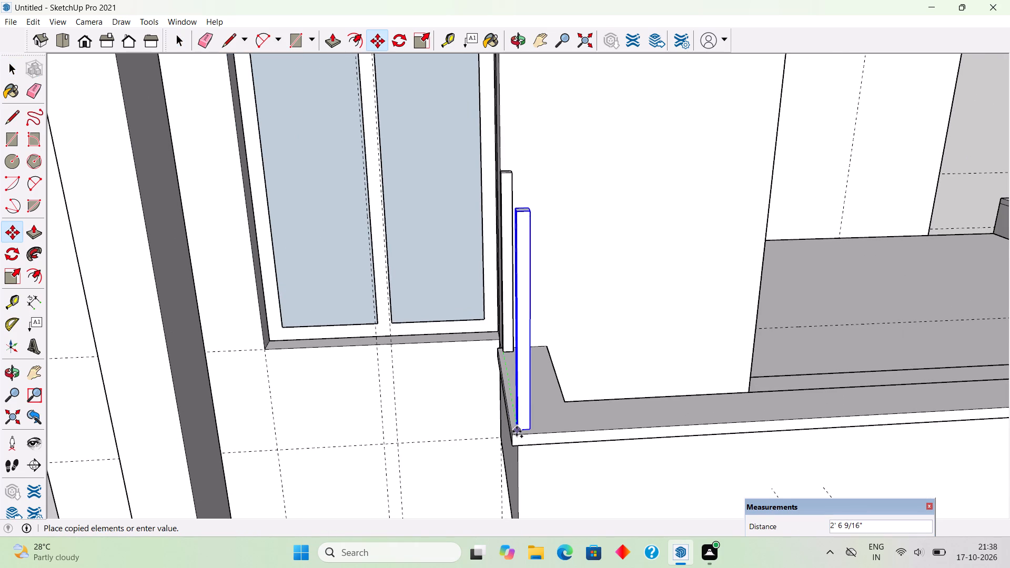
click(517, 430)
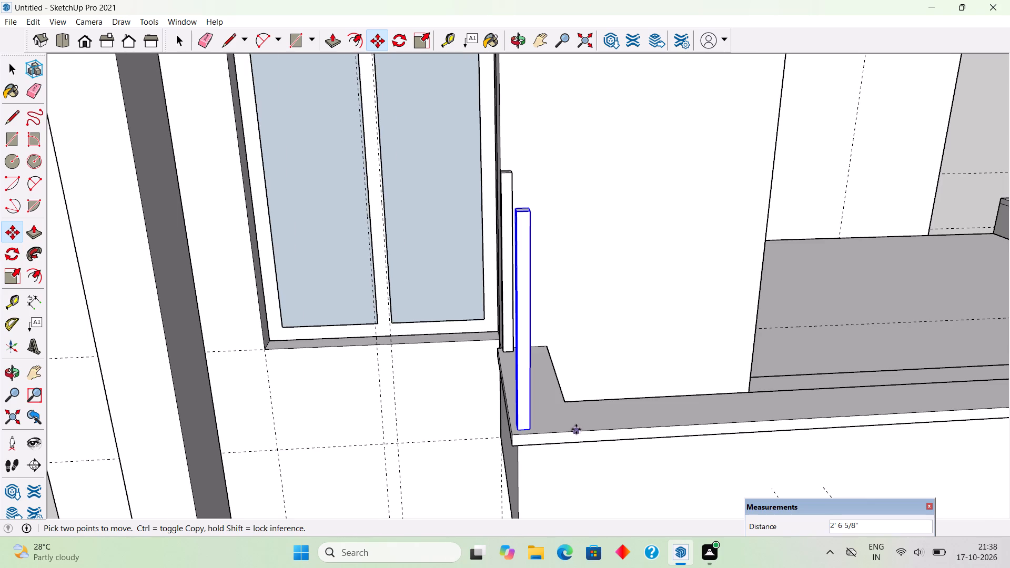
Copy the front corner post about 17' 1" along the parapet's long front edge to the opposite front corner.
scroll(574, 428, down, 11)
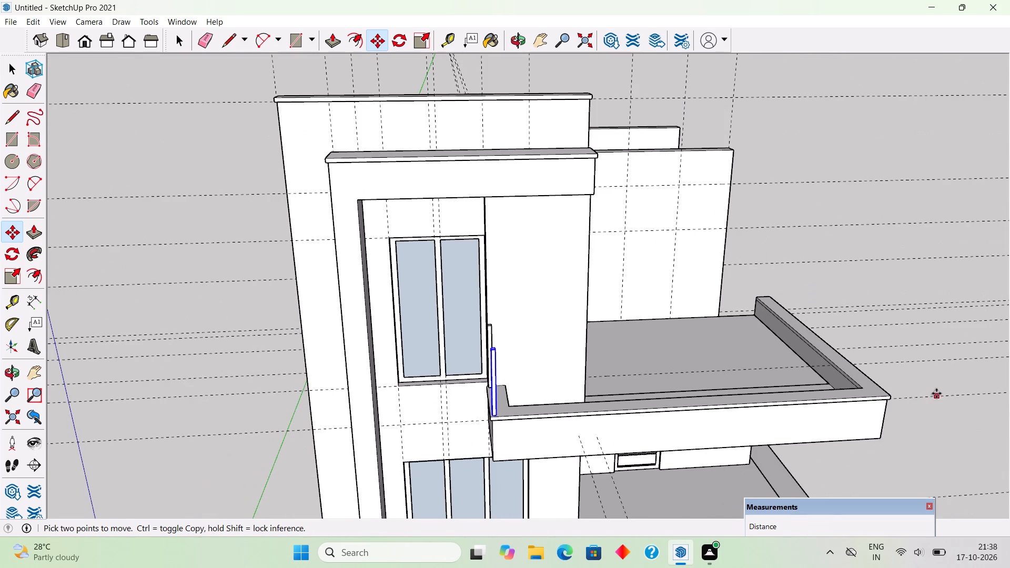
scroll(936, 393, up, 4)
scroll(293, 438, up, 9)
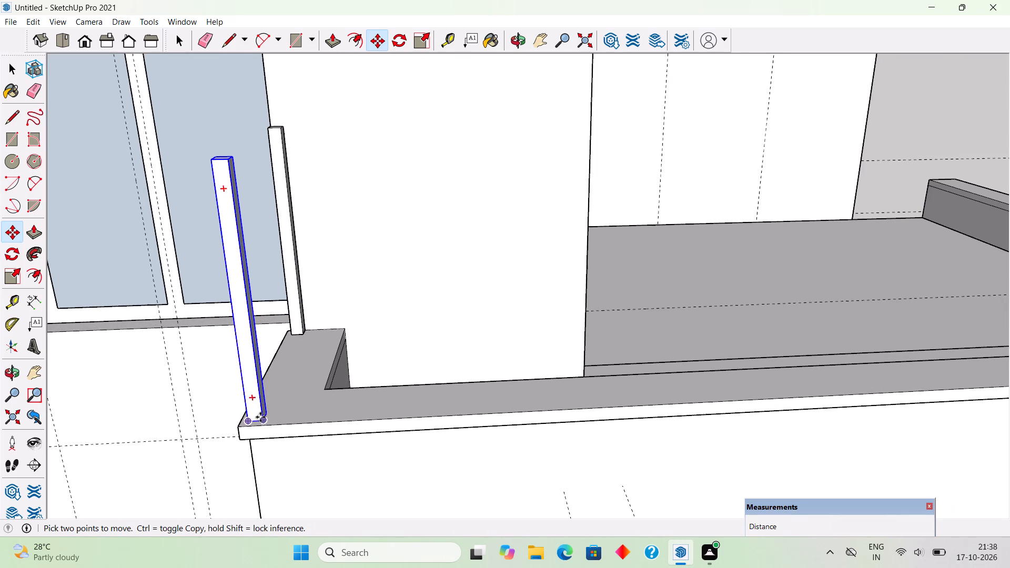
click(266, 420)
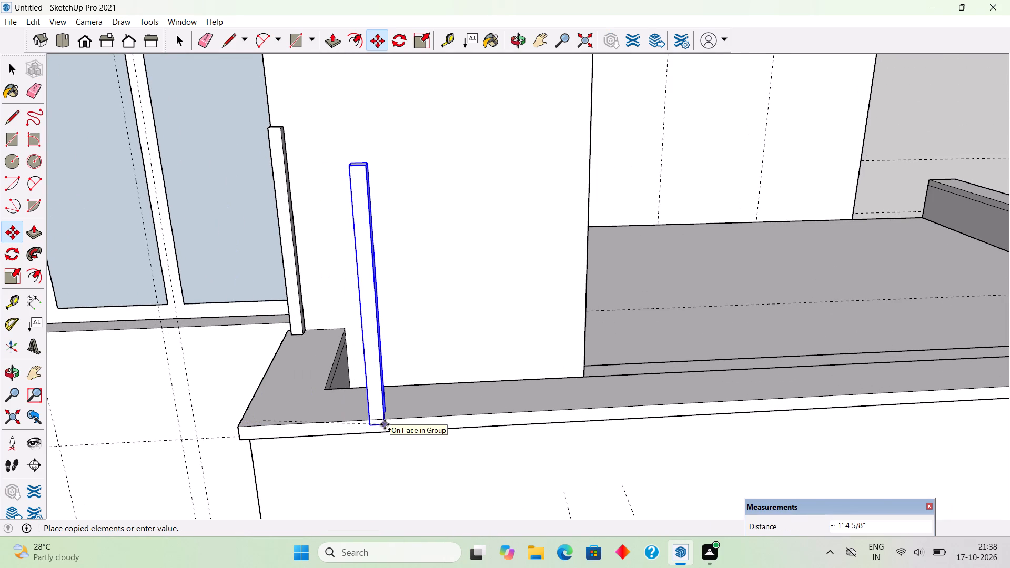
scroll(313, 390, down, 12)
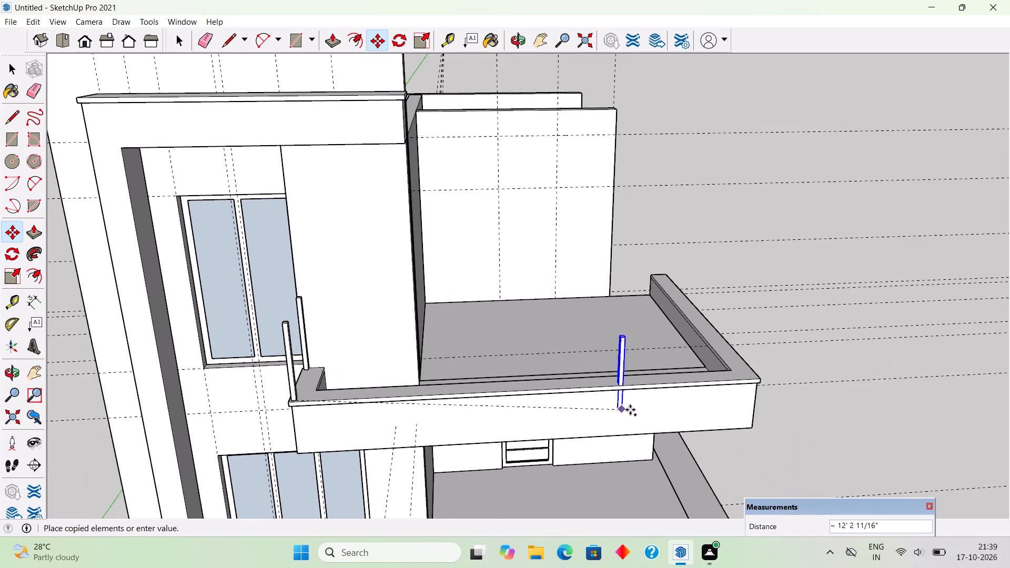
scroll(706, 384, up, 4)
scroll(756, 369, up, 4)
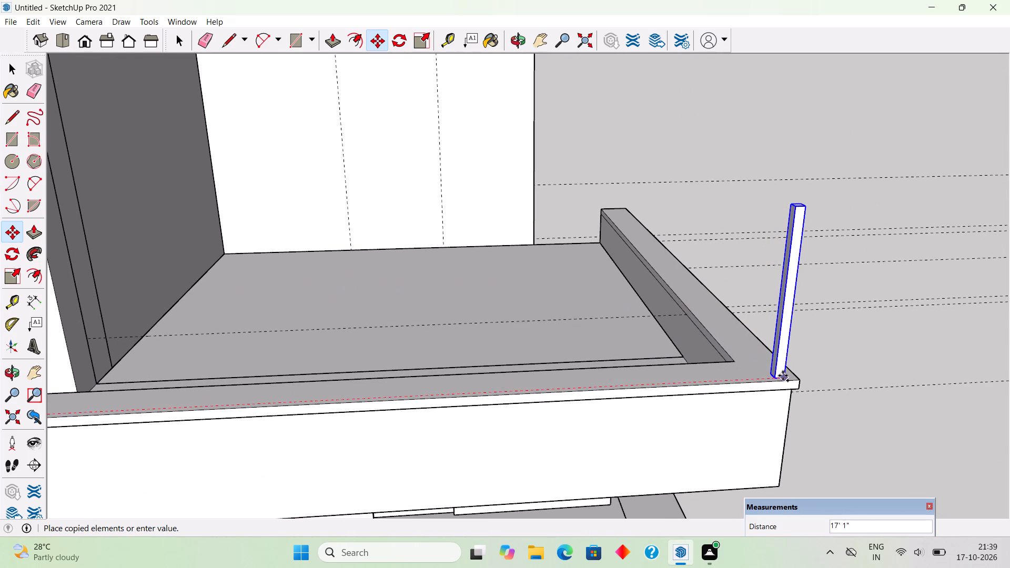
click(783, 376)
Copy the far front corner post about 11' along the canopy's side parapet to its end near the upper-storey wall.
middle_drag(813, 377, 668, 364)
scroll(668, 364, down, 3)
middle_drag(661, 368, 615, 380)
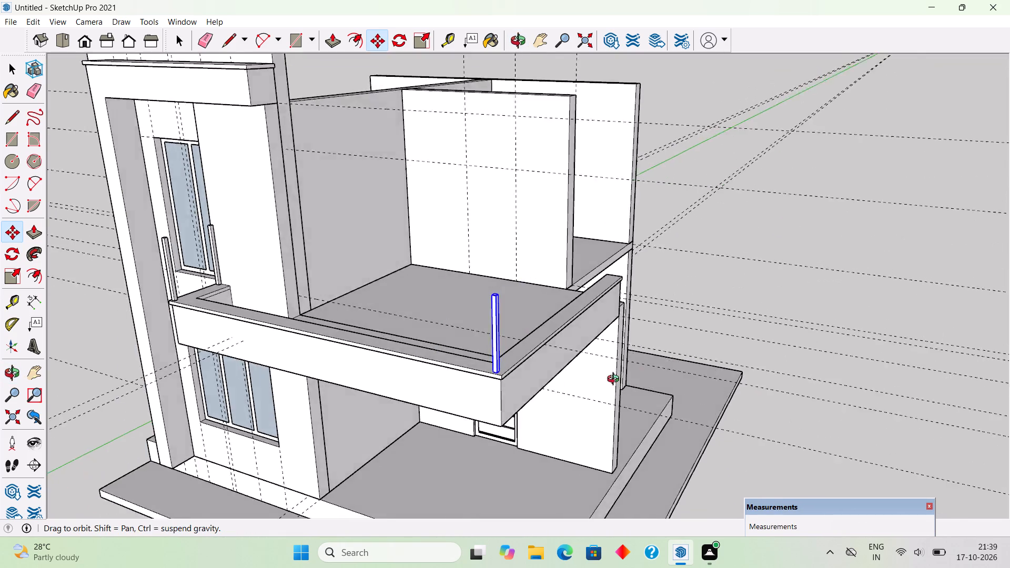
middle_drag(615, 380, 396, 360)
scroll(283, 316, up, 4)
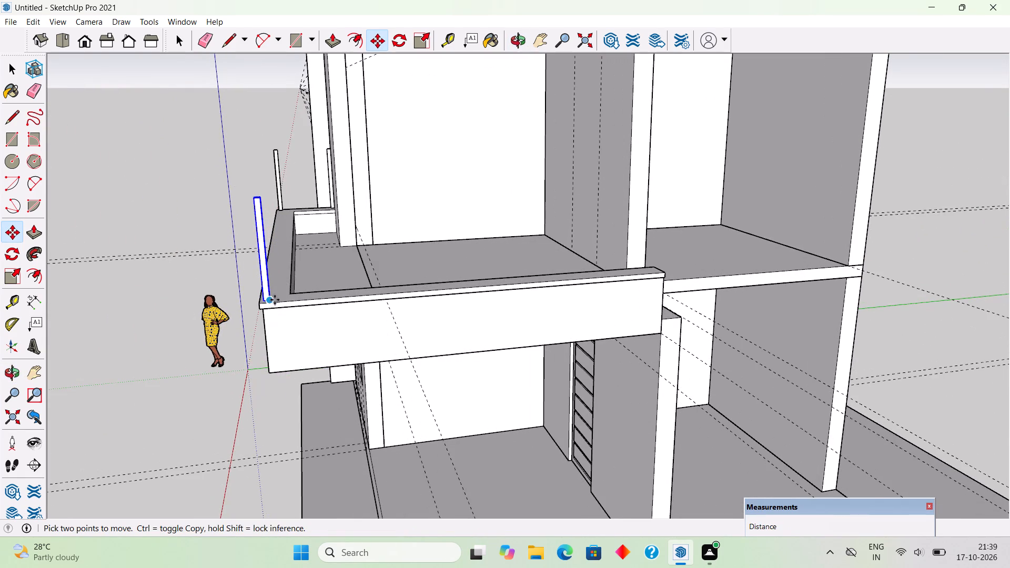
scroll(274, 299, up, 3)
click(274, 299)
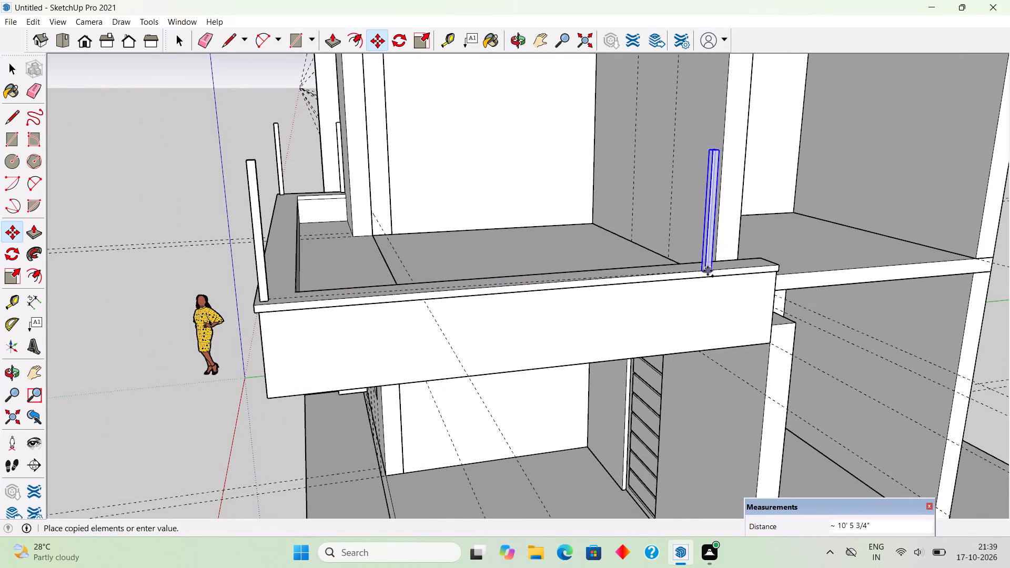
scroll(708, 271, up, 10)
middle_drag(698, 242, 693, 286)
scroll(693, 286, down, 4)
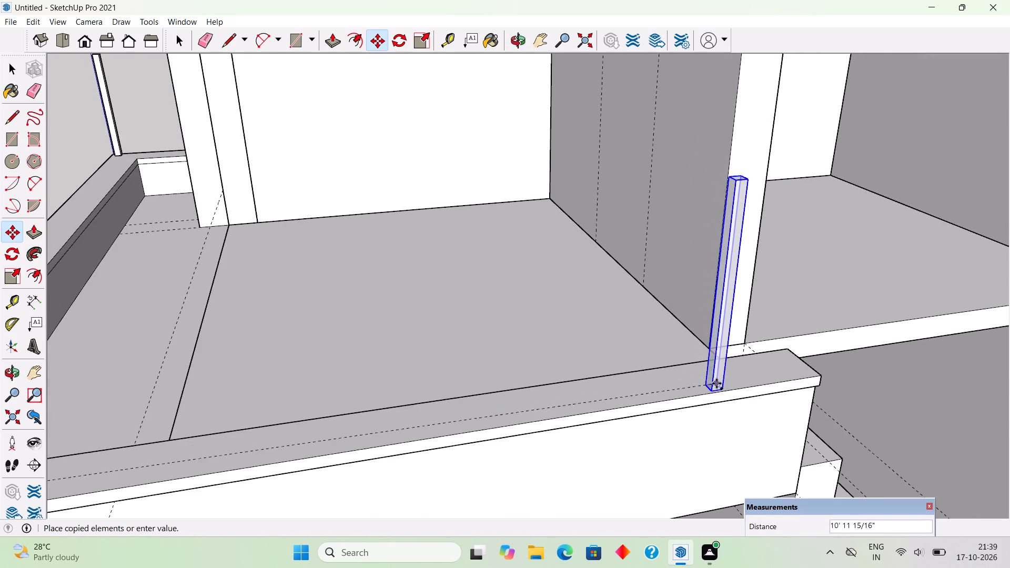
click(717, 378)
key(space)
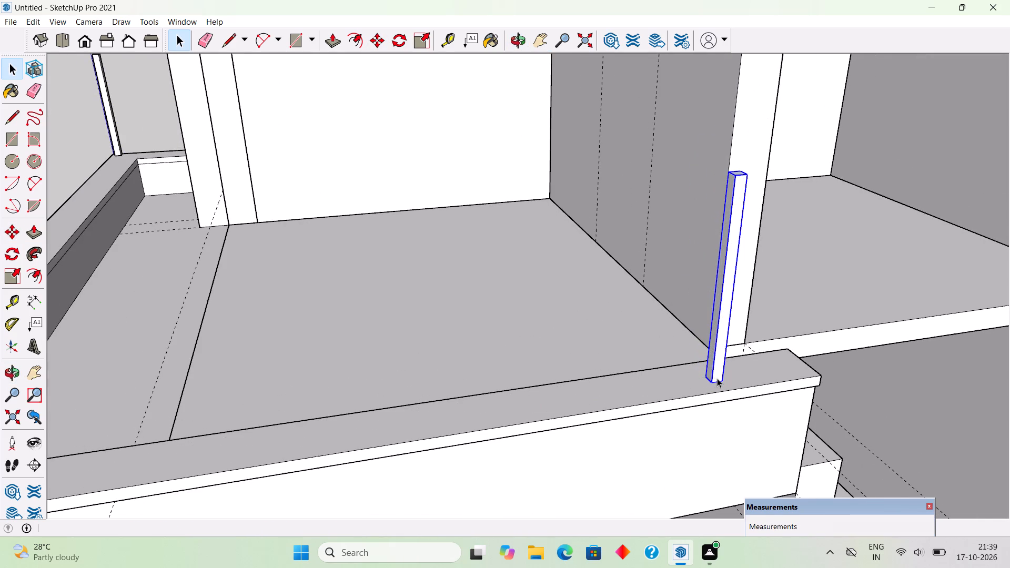
scroll(715, 378, down, 16)
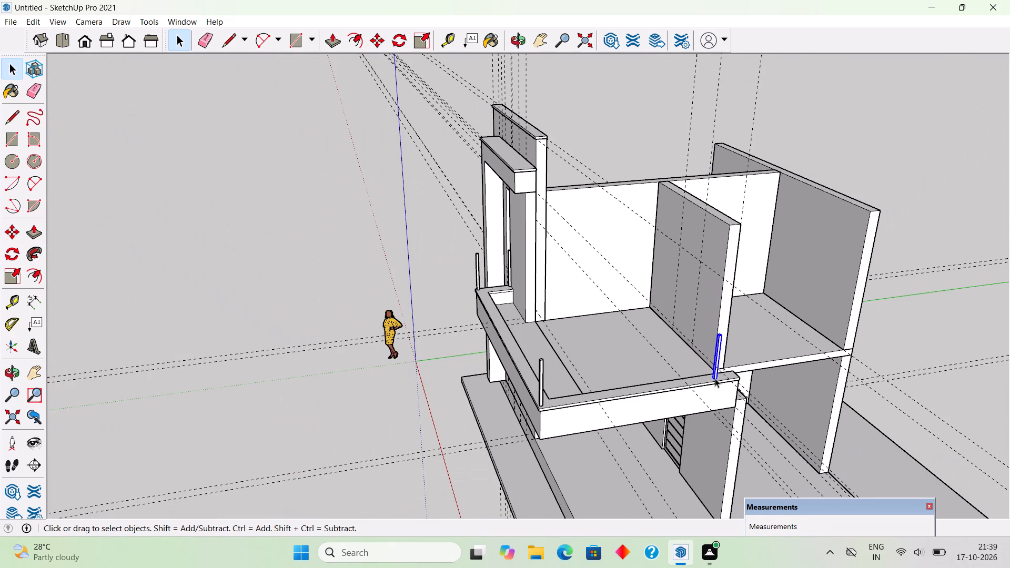
Draw a 3' by 2' 4 5/8" vertical rectangle between the two posts on the canopy's short parapet cap.
middle_drag(745, 398, 920, 376)
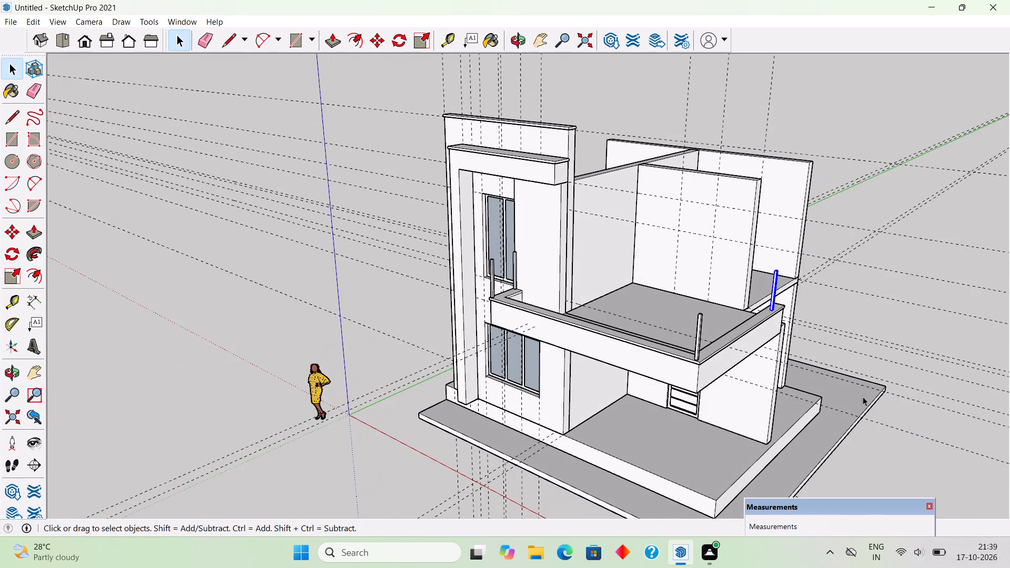
middle_drag(747, 414, 934, 419)
click(913, 430)
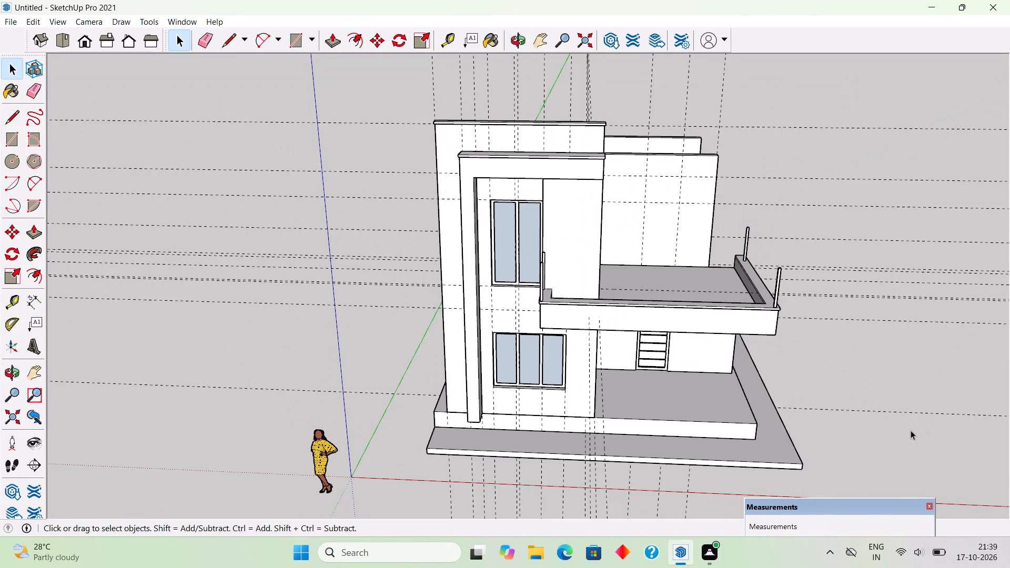
scroll(504, 276, up, 3)
middle_drag(503, 315, 766, 294)
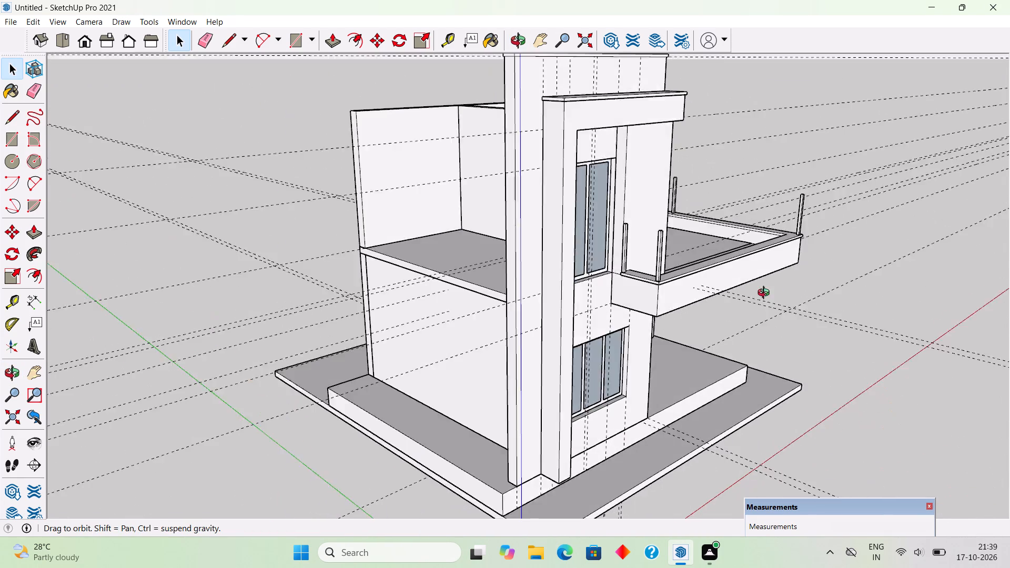
middle_drag(766, 294, 785, 281)
scroll(684, 244, up, 11)
middle_drag(689, 376, 741, 388)
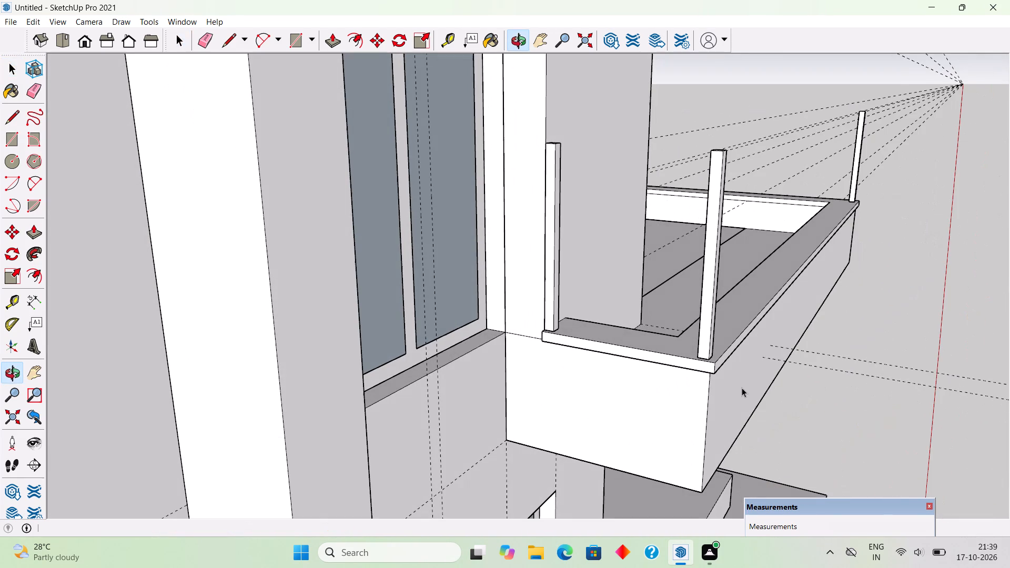
key(r)
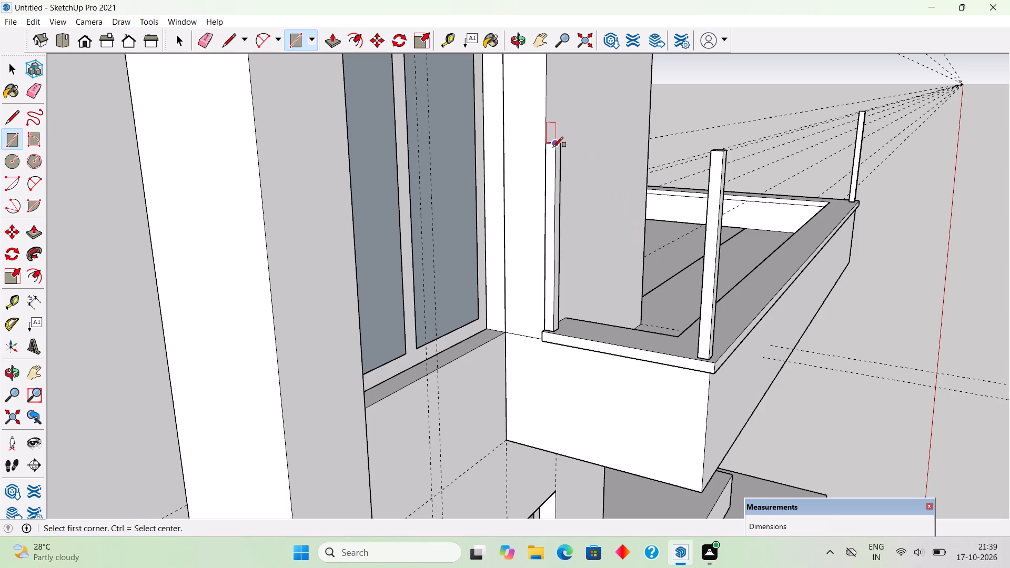
click(553, 147)
click(698, 352)
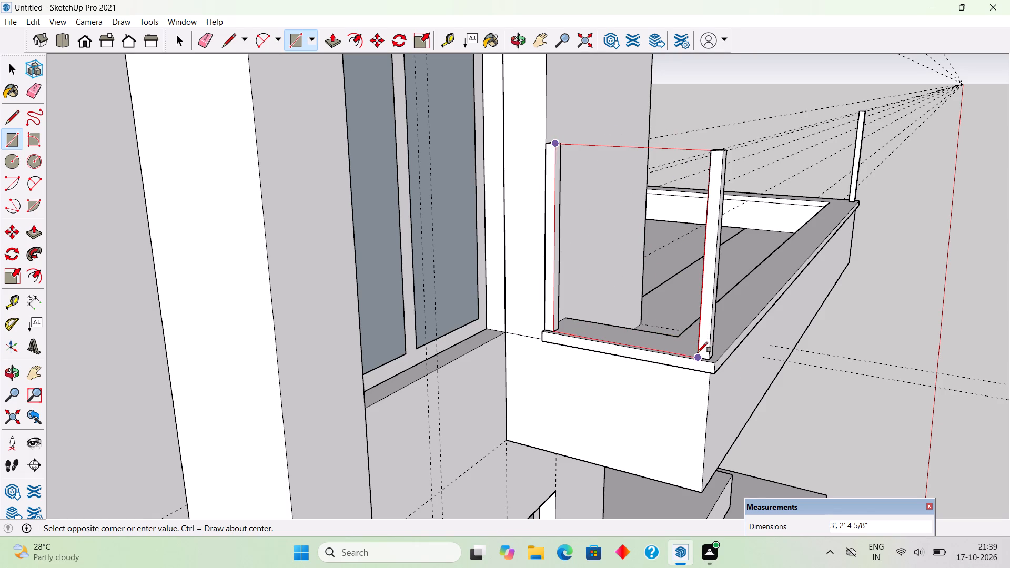
Select the short railing panel's face with its edges and make it a group.
key(space)
triple_click(671, 333)
right_click(671, 333)
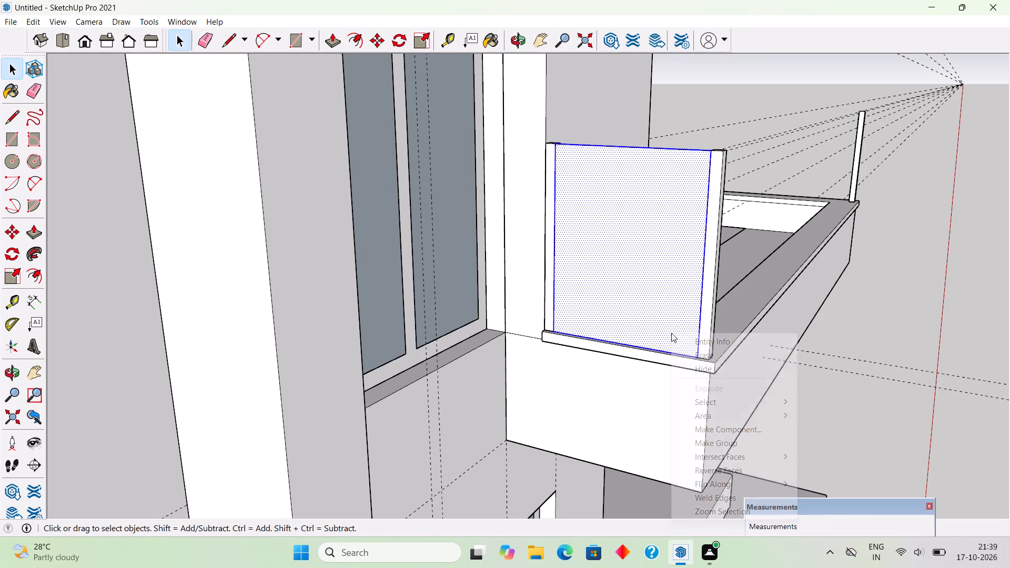
click(715, 443)
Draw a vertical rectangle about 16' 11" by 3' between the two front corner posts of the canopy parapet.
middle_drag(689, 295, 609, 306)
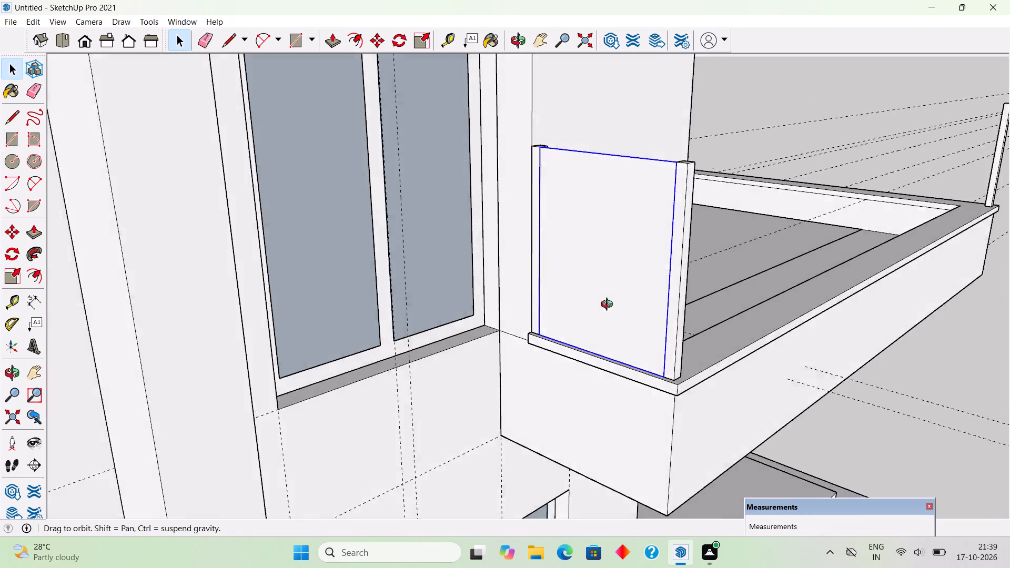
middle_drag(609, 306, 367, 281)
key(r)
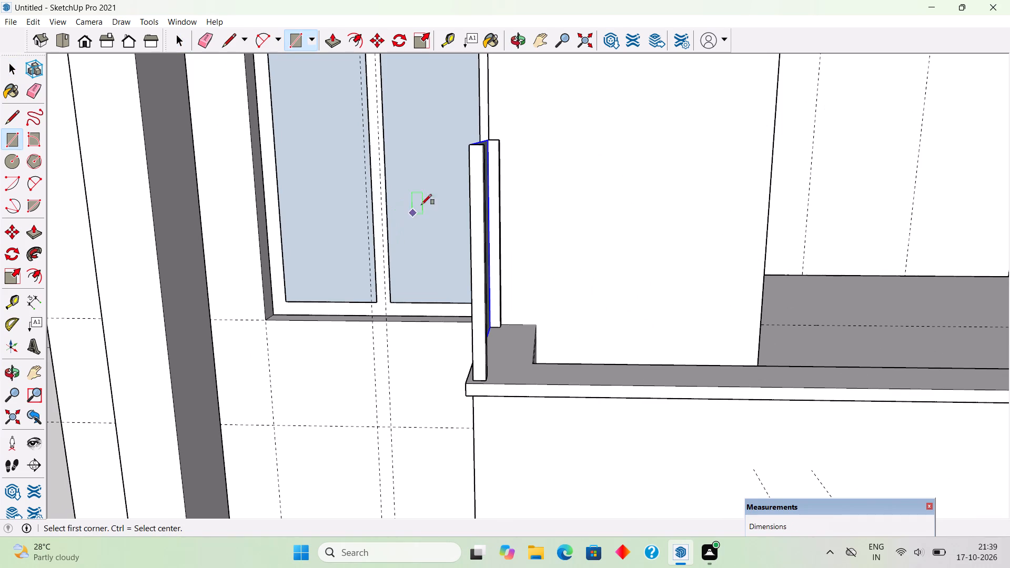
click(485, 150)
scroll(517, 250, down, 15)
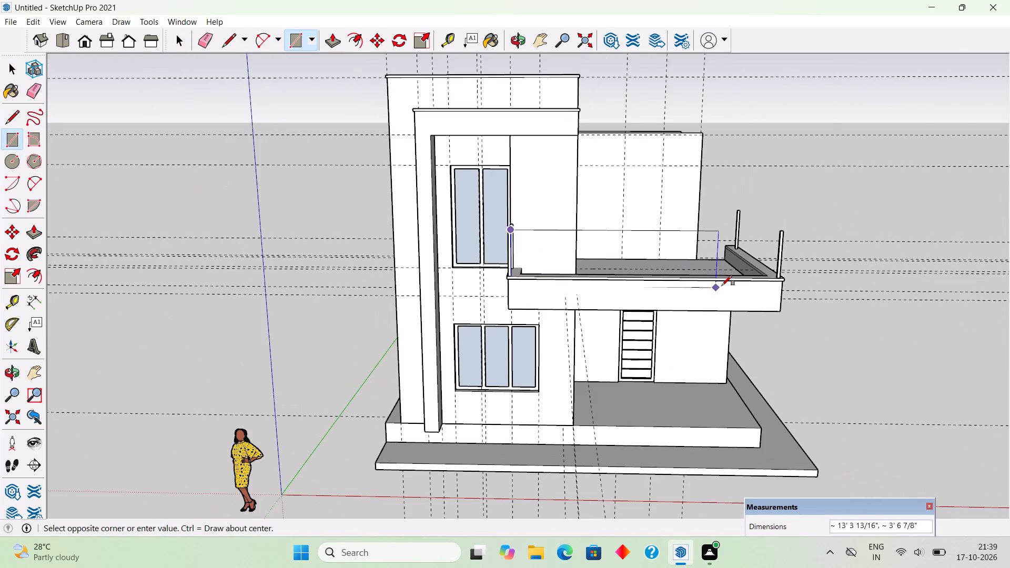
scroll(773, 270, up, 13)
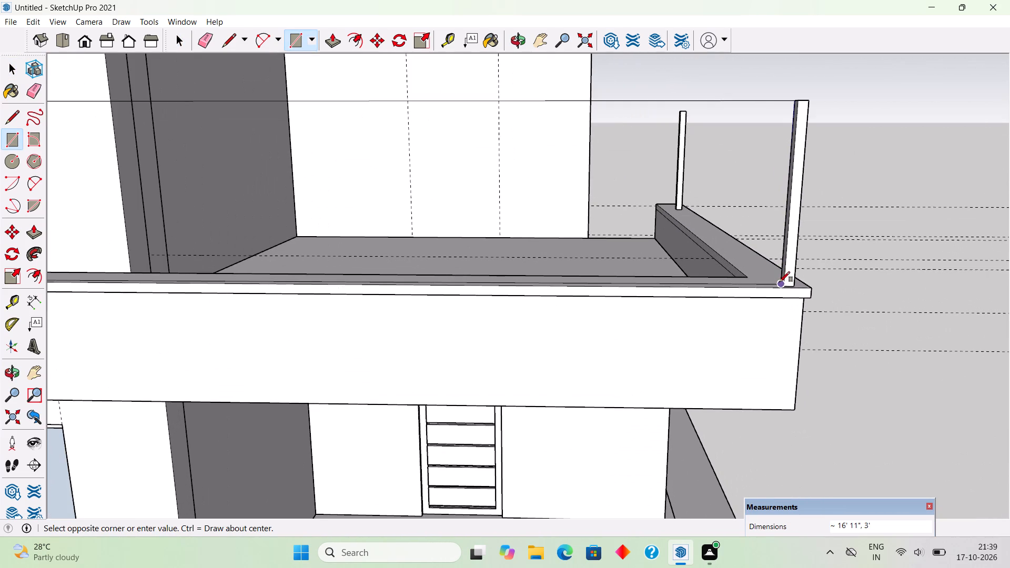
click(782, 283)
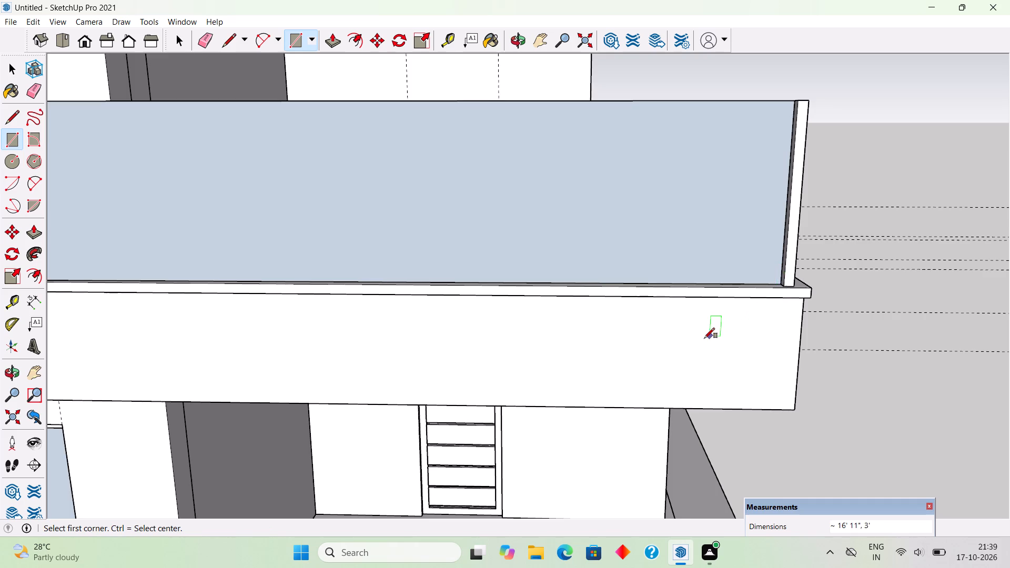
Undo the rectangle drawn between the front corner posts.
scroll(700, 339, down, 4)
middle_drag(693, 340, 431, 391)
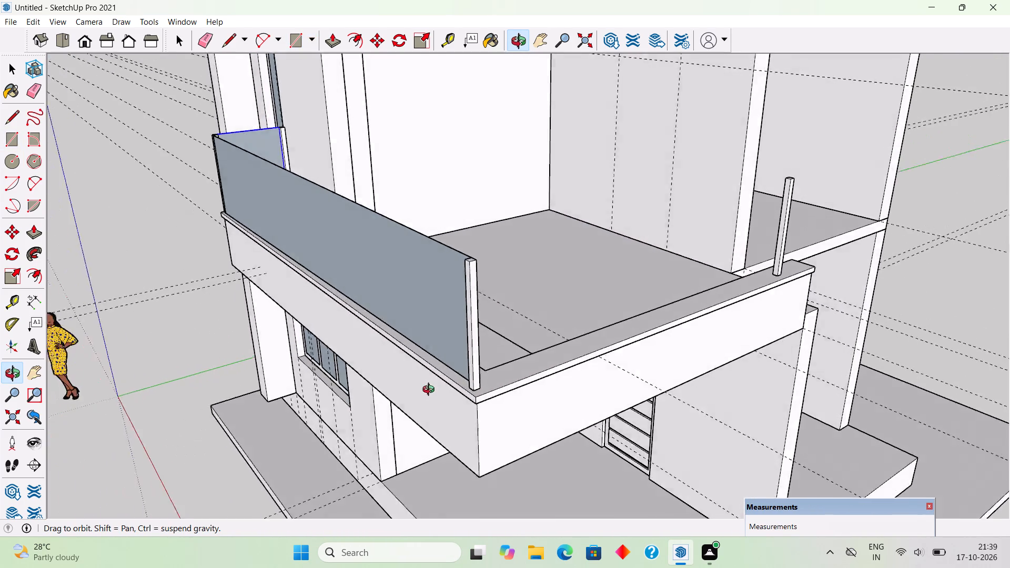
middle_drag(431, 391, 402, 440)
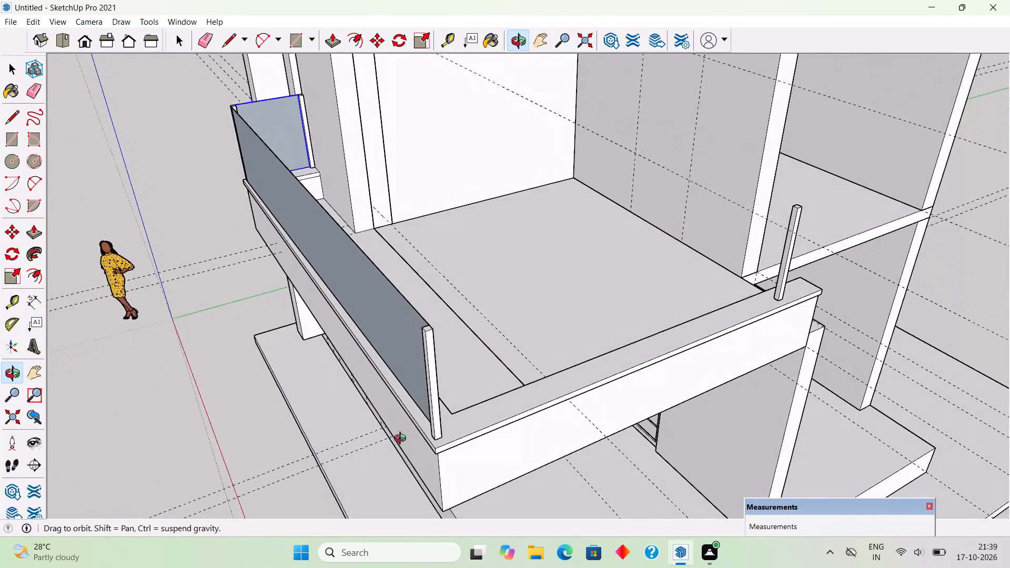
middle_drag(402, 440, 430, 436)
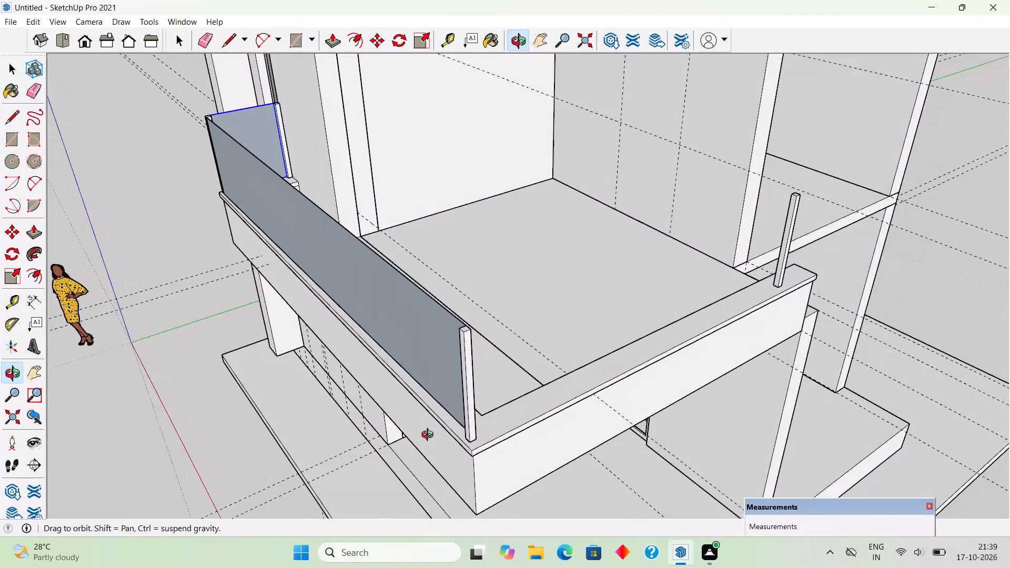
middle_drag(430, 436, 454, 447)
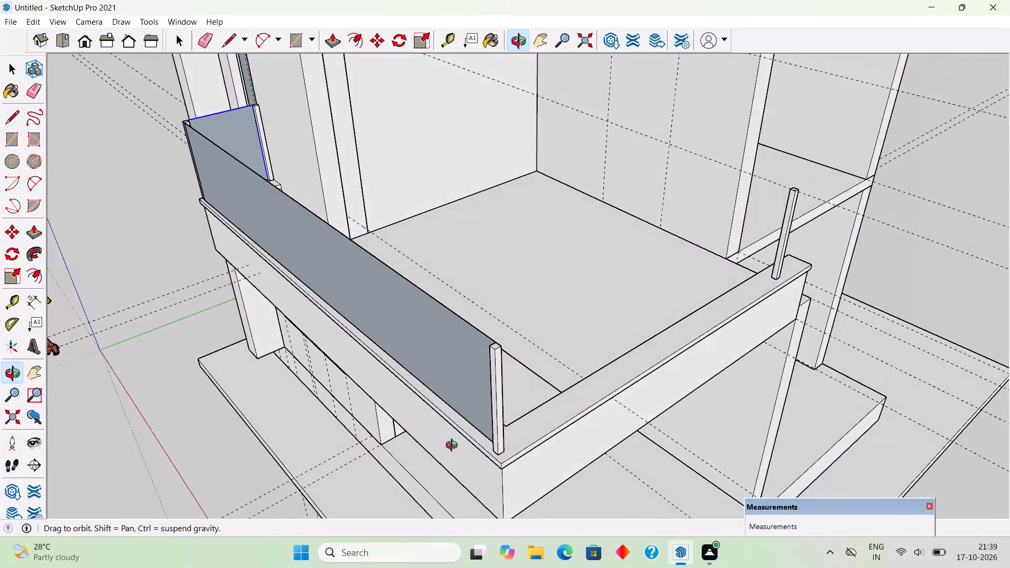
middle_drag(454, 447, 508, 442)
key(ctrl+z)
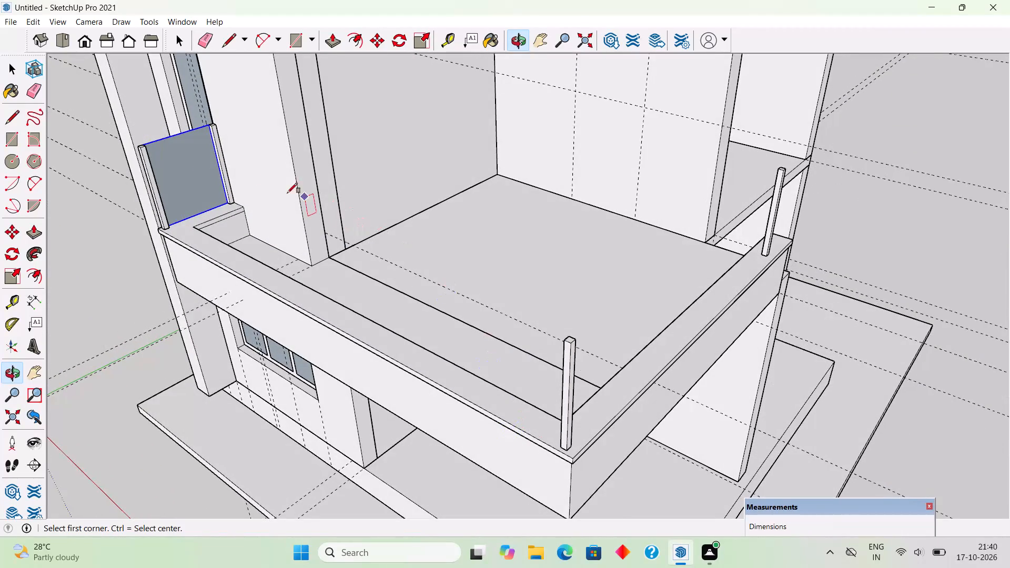
Draw a 16' 11" by 3' vertical rectangle from the near corner post's top to the far front corner post's base.
scroll(138, 146, up, 8)
click(143, 150)
scroll(348, 312, down, 4)
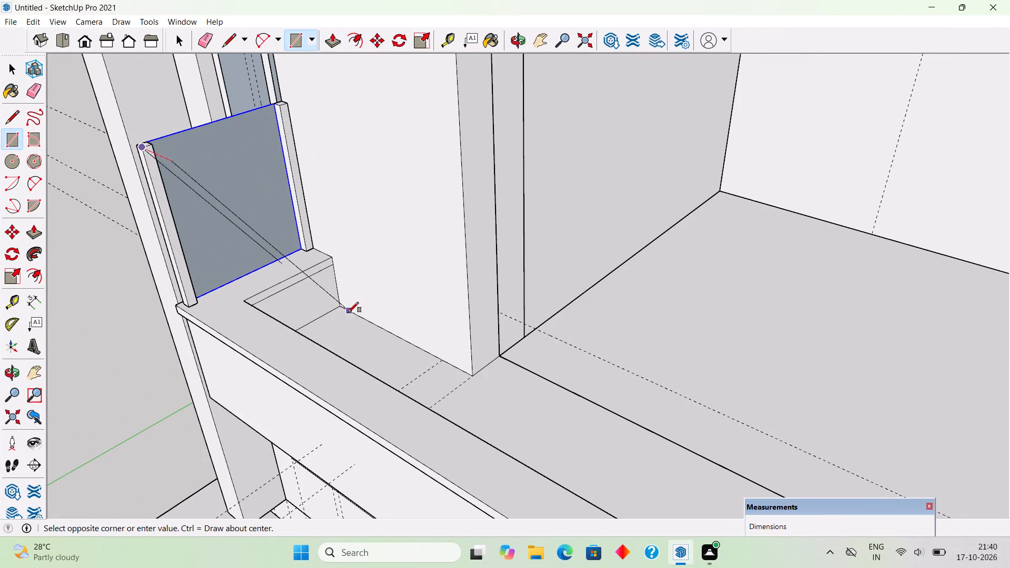
scroll(348, 312, down, 4)
scroll(608, 440, down, 5)
scroll(643, 489, up, 6)
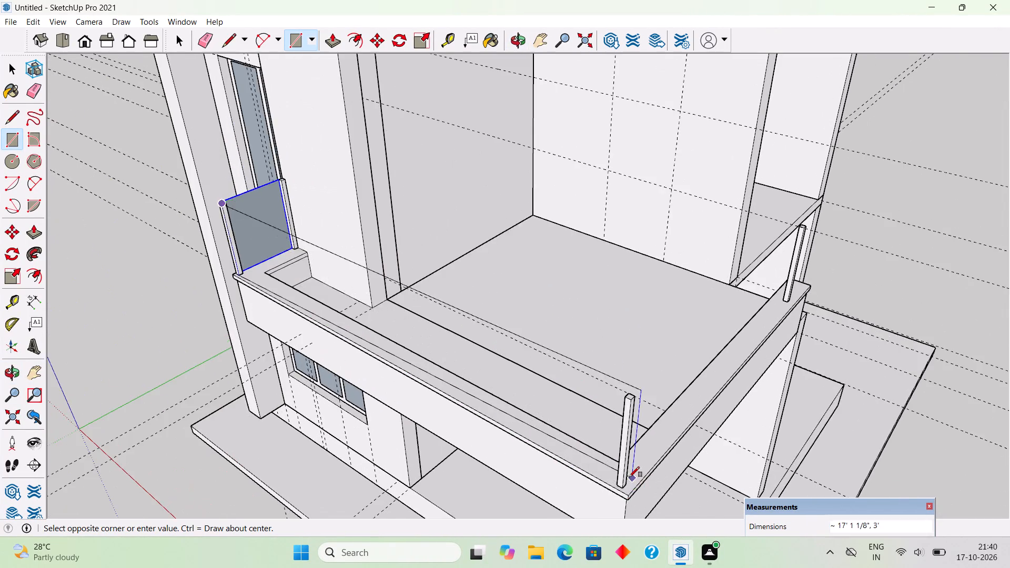
scroll(629, 477, up, 8)
click(605, 490)
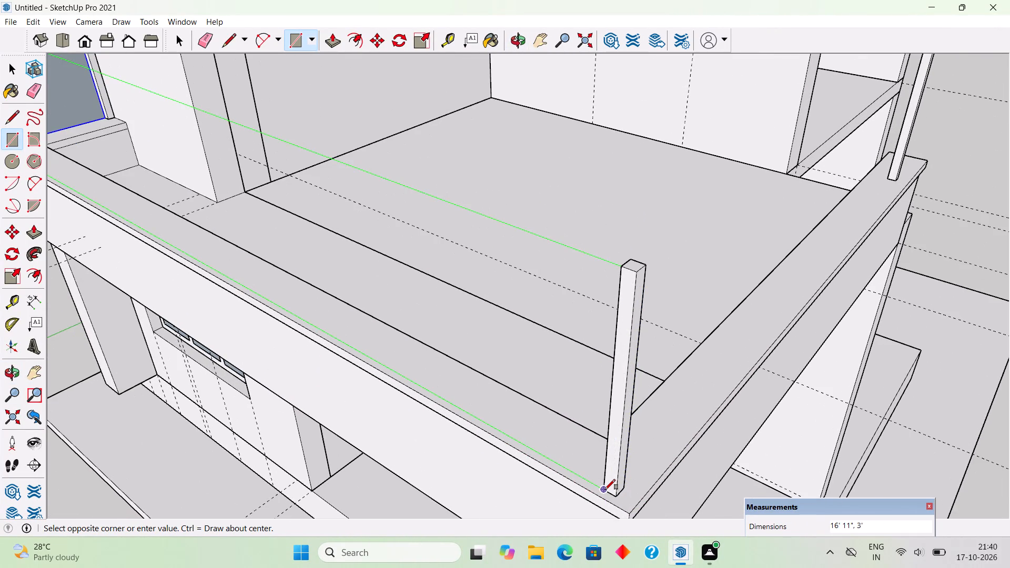
Draw a 3' by 10' 11 1/4" vertical rectangle between the two posts on the canopy's side parapet.
scroll(604, 444, down, 1)
middle_drag(610, 376, 541, 372)
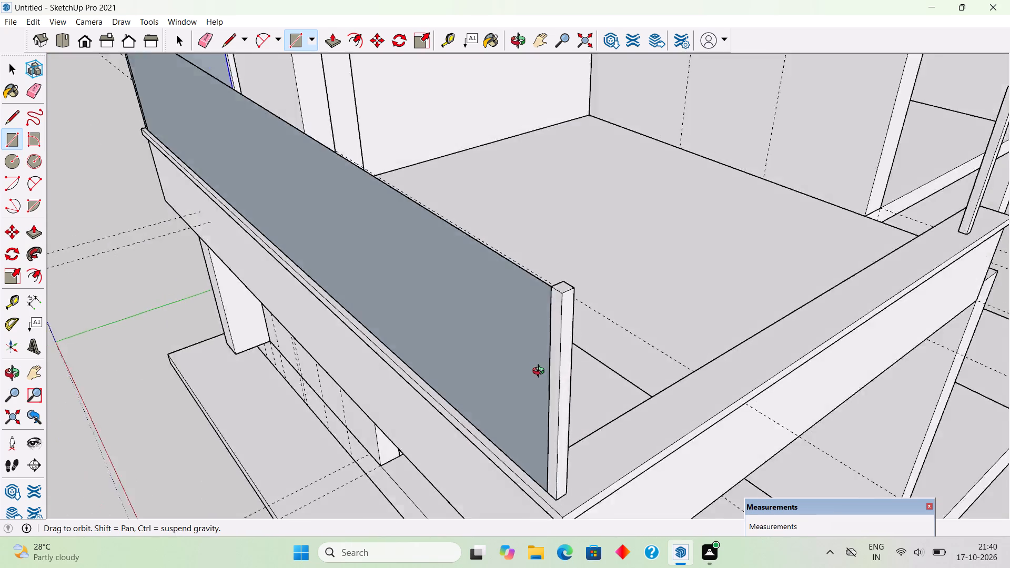
middle_drag(541, 372, 393, 326)
scroll(393, 326, down, 3)
click(402, 274)
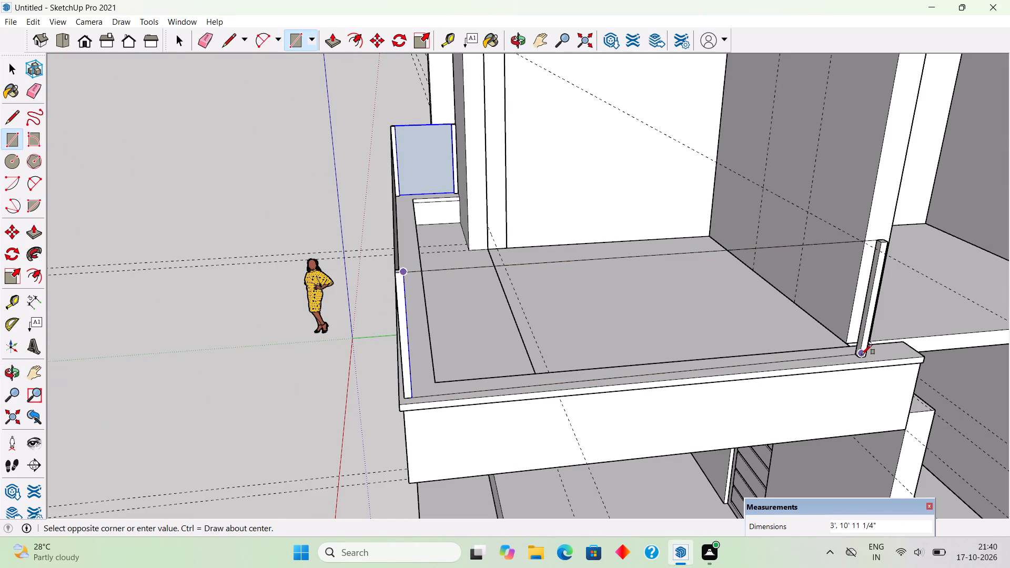
scroll(859, 360, up, 5)
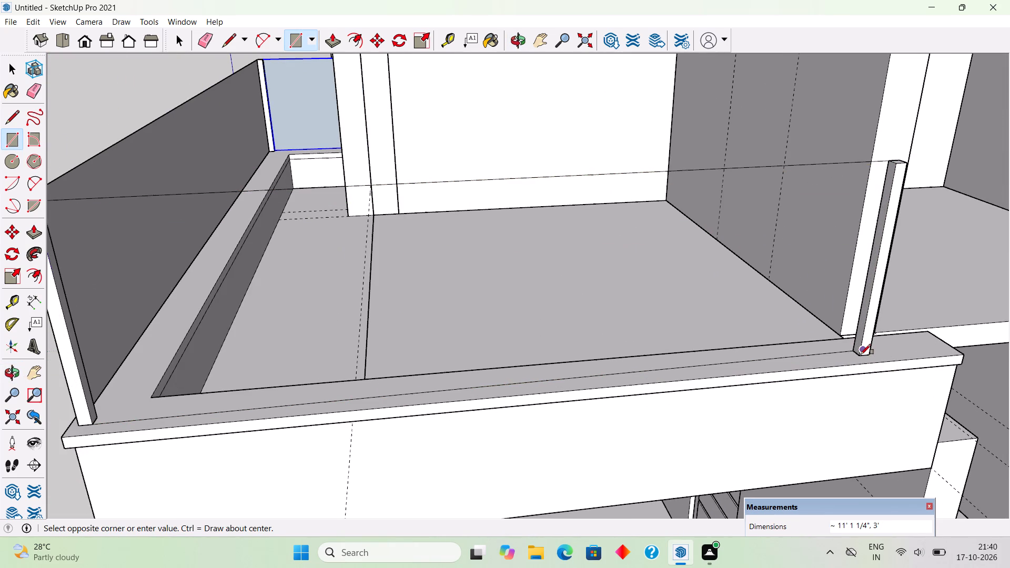
scroll(861, 358, up, 4)
click(861, 358)
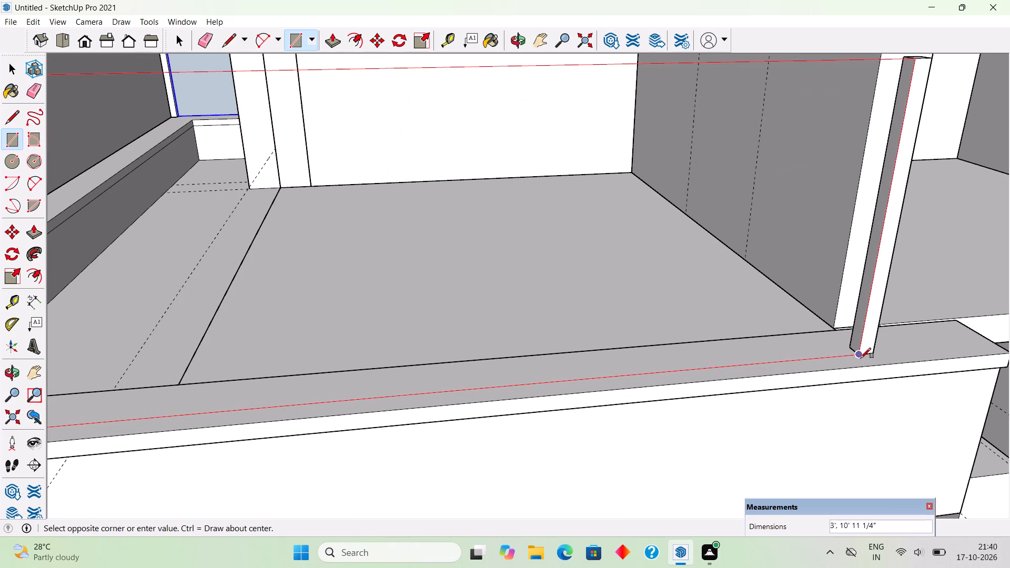
Select the side railing panel's face with its edges and make it a group.
key(space)
scroll(693, 317, down, 13)
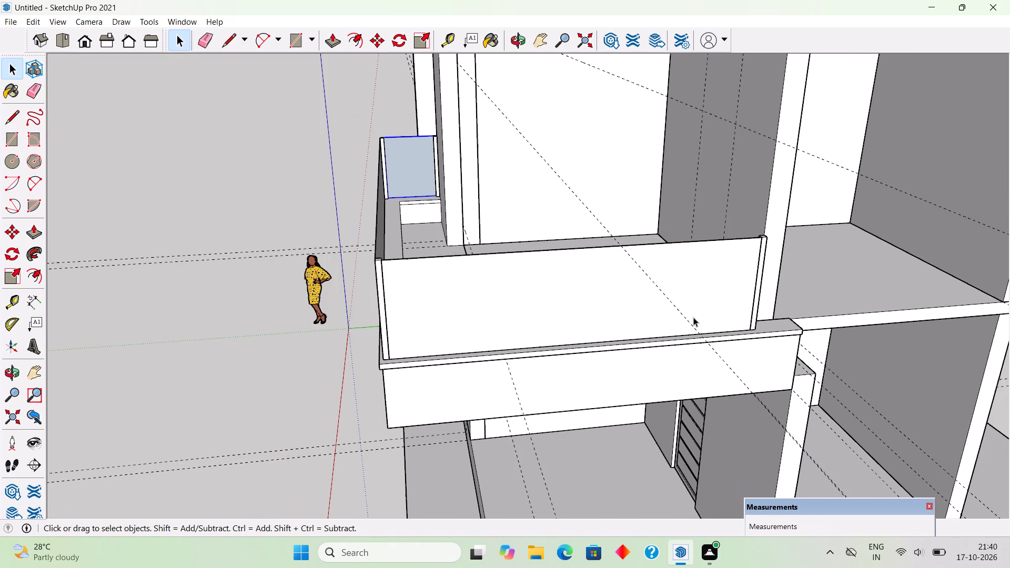
triple_click(693, 307)
right_click(693, 307)
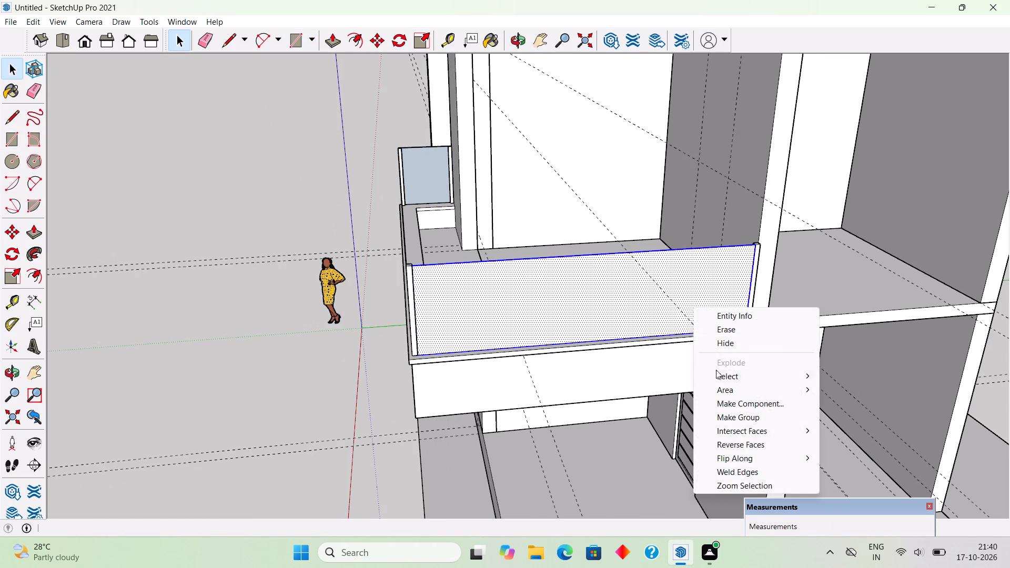
click(732, 413)
Select the long front railing panel's face with its edges and make it a group.
scroll(595, 363, down, 1)
middle_drag(592, 364, 806, 371)
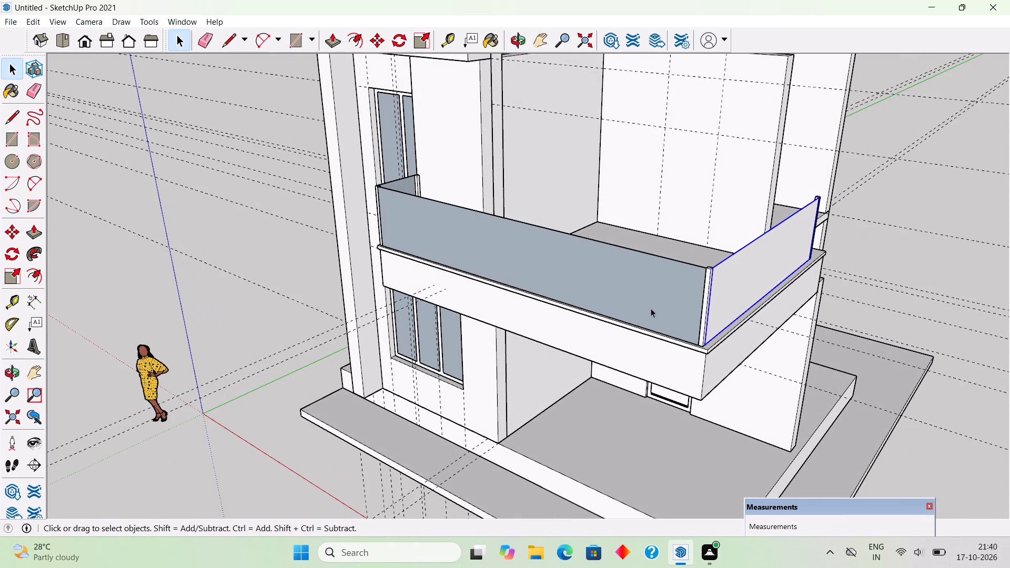
triple_click(650, 308)
right_click(650, 308)
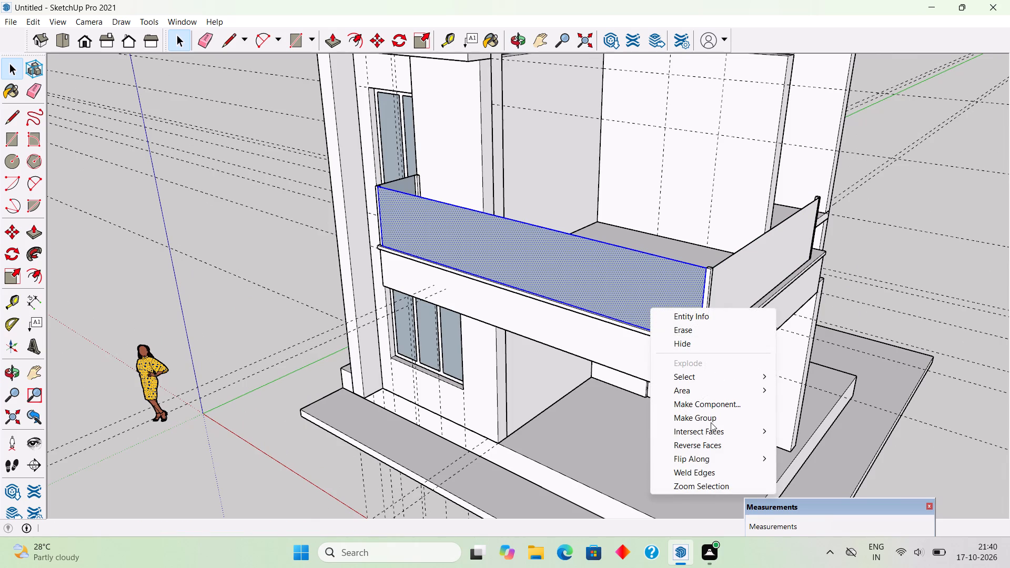
click(711, 422)
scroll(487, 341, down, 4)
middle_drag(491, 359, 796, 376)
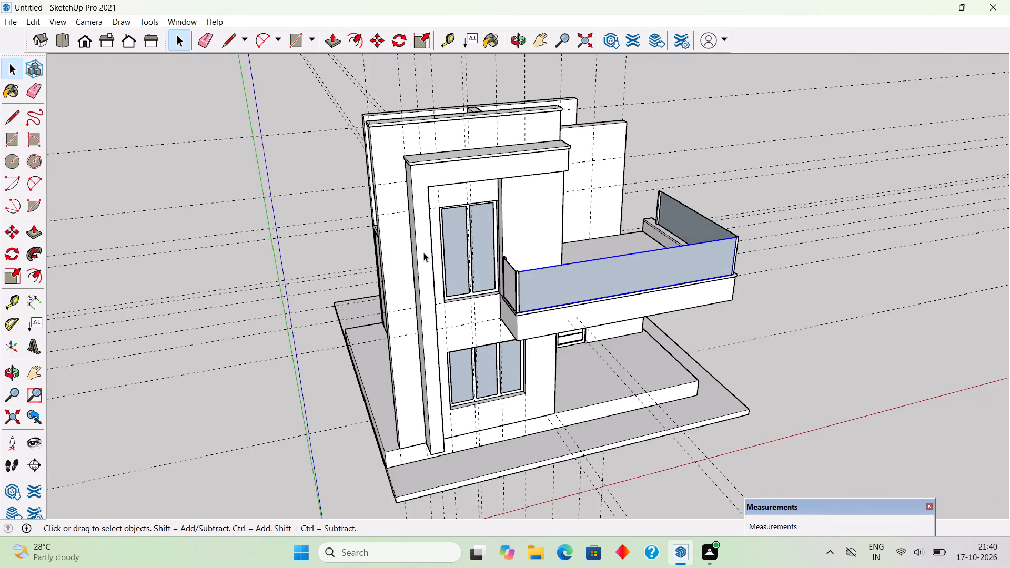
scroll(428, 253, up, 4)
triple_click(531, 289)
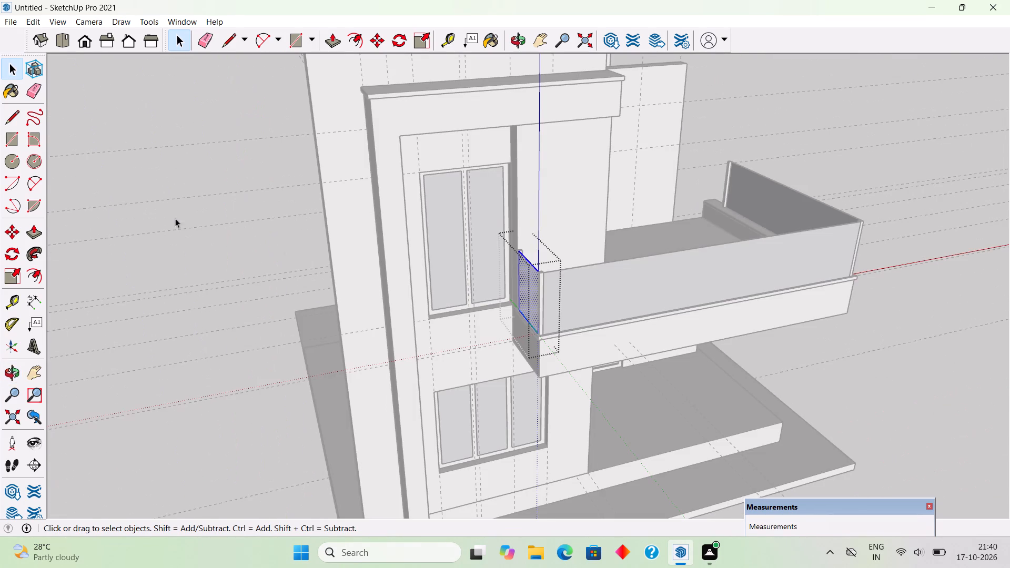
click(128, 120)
Select all the canopy railing's posts and panels together and make them one group.
scroll(309, 323, down, 4)
middle_drag(445, 378, 387, 236)
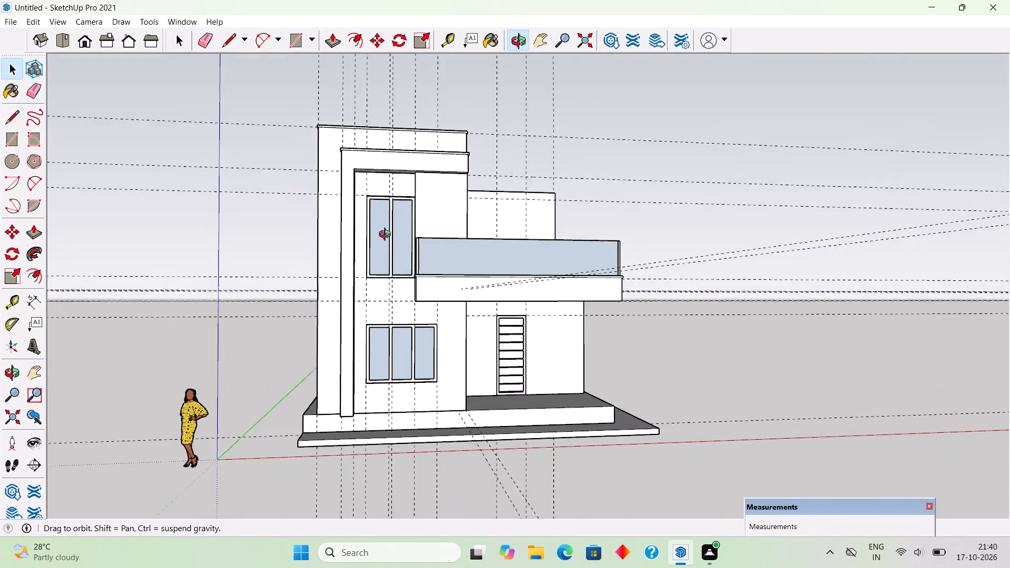
middle_drag(387, 236, 339, 257)
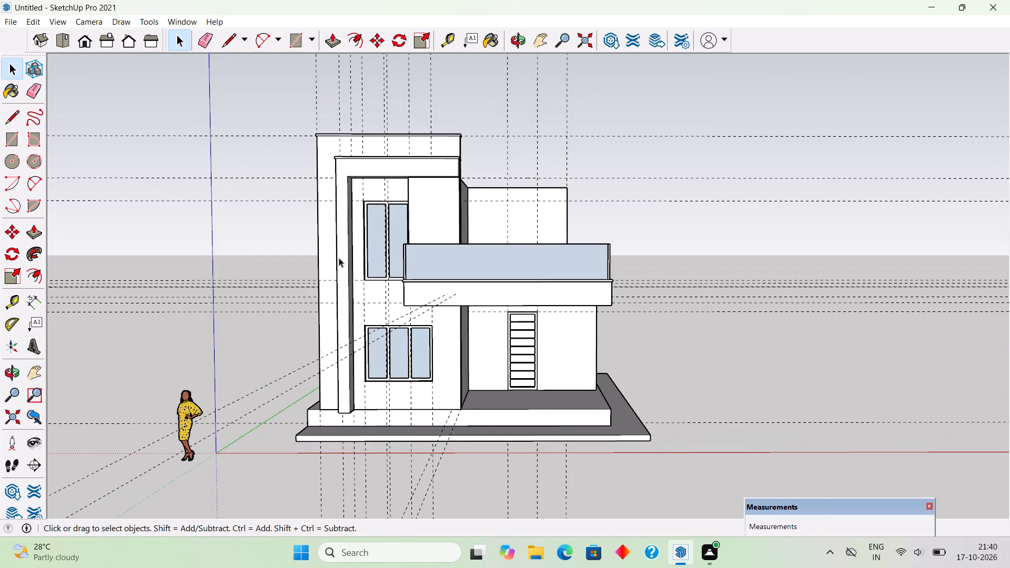
middle_drag(457, 282, 484, 430)
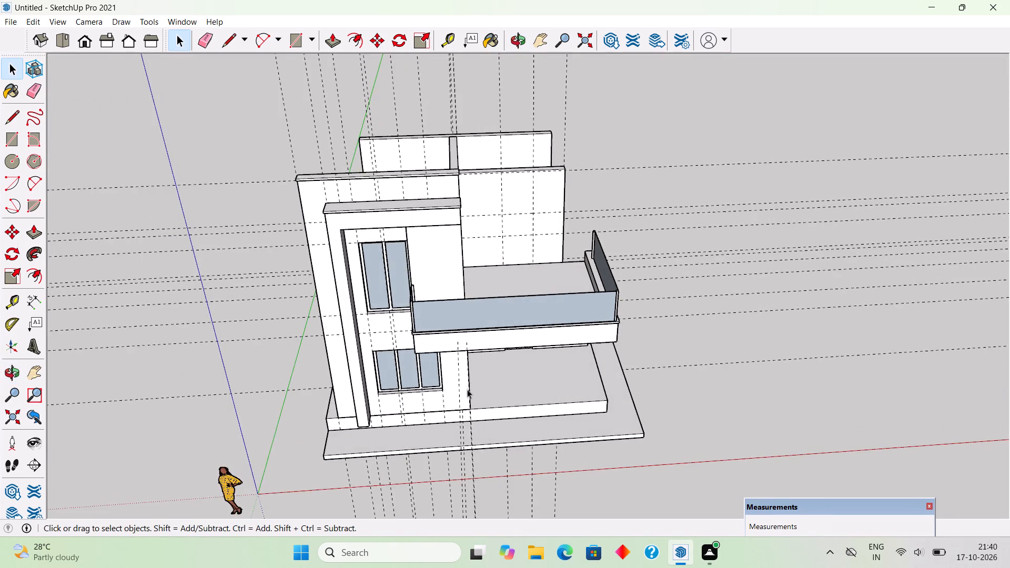
scroll(423, 304, up, 6)
scroll(438, 350, up, 4)
click(478, 310)
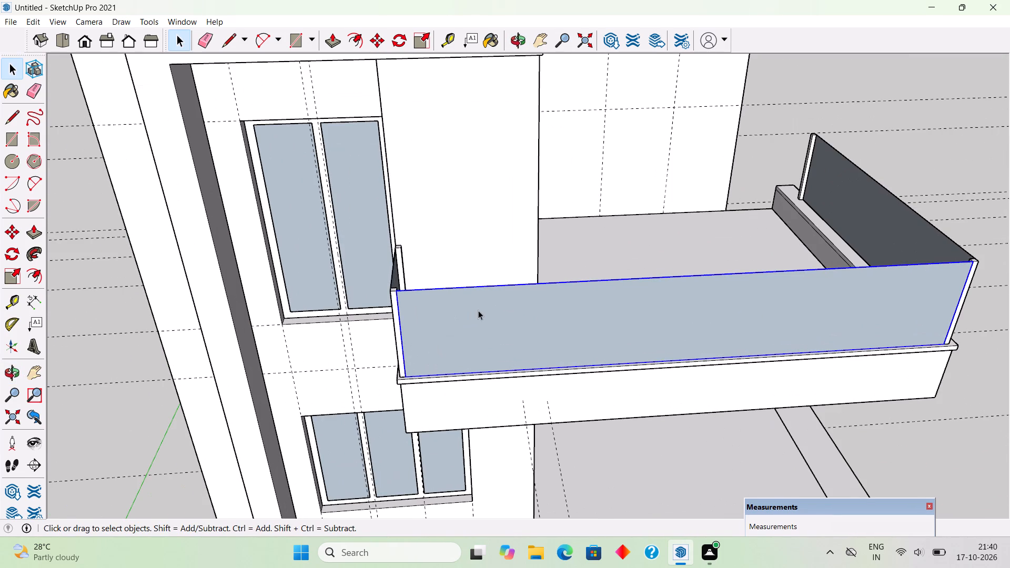
ctrl+scroll(385, 262, up, 4)
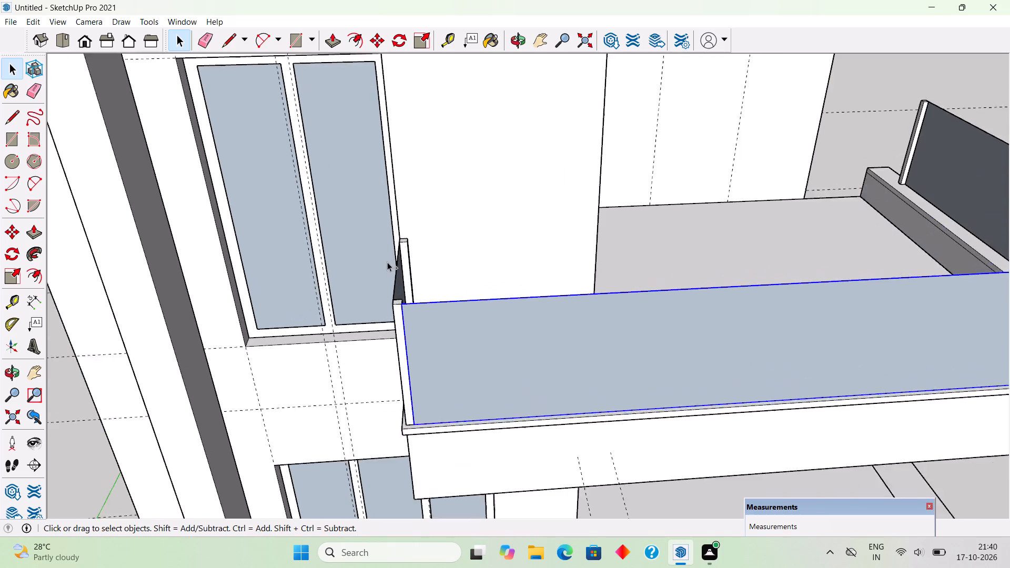
ctrl+click(411, 263)
ctrl+click(401, 299)
ctrl+click(397, 327)
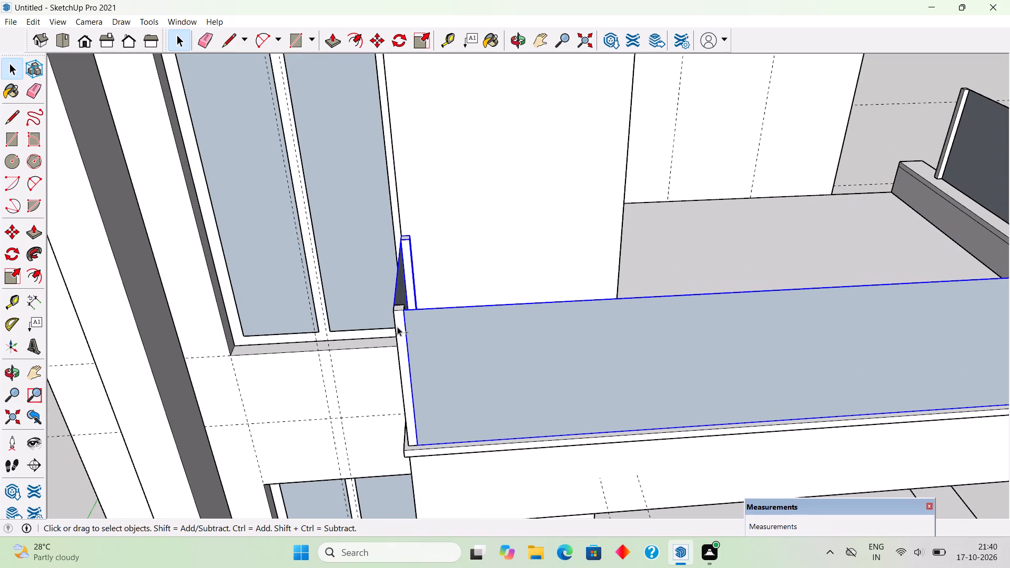
ctrl+scroll(394, 326, down, 8)
ctrl+click(758, 244)
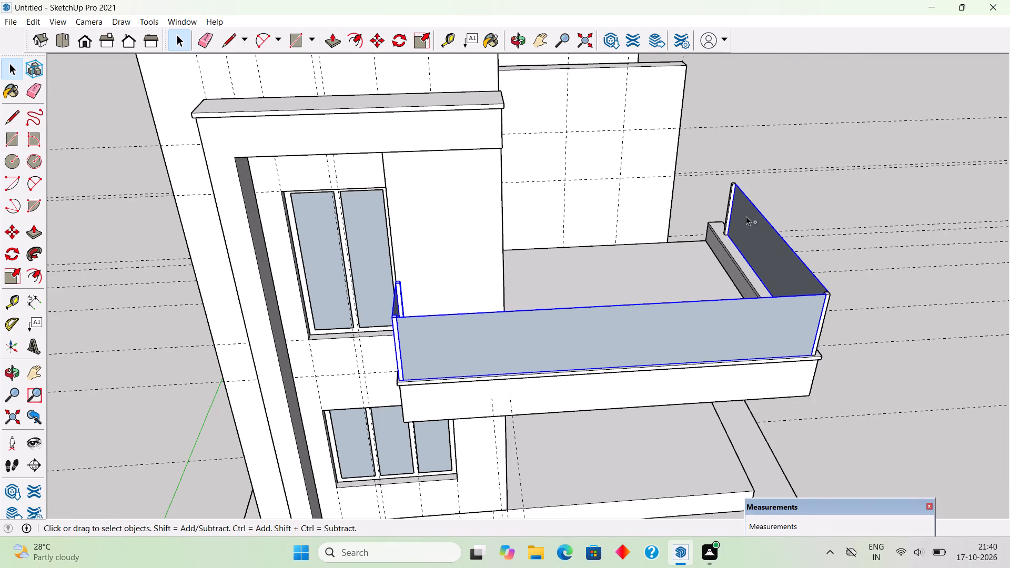
ctrl+scroll(726, 205, up, 5)
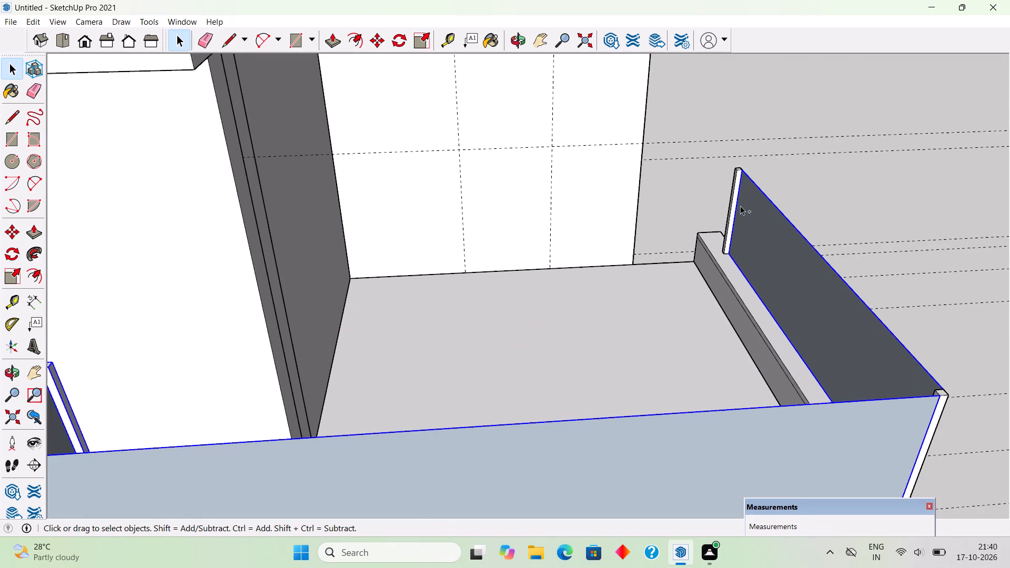
ctrl+click(731, 215)
ctrl+scroll(751, 278, down, 5)
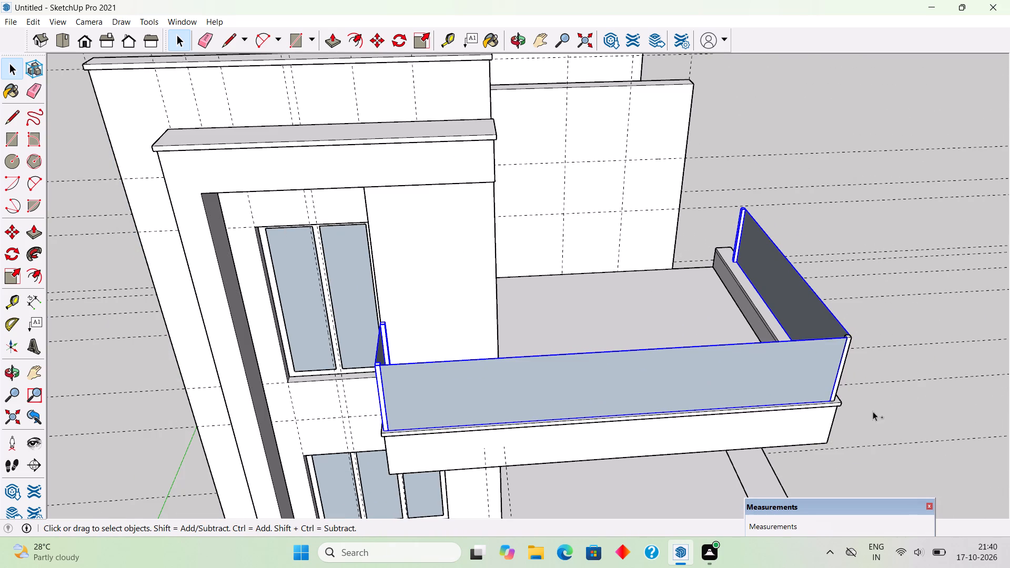
ctrl+click(840, 372)
right_click(759, 386)
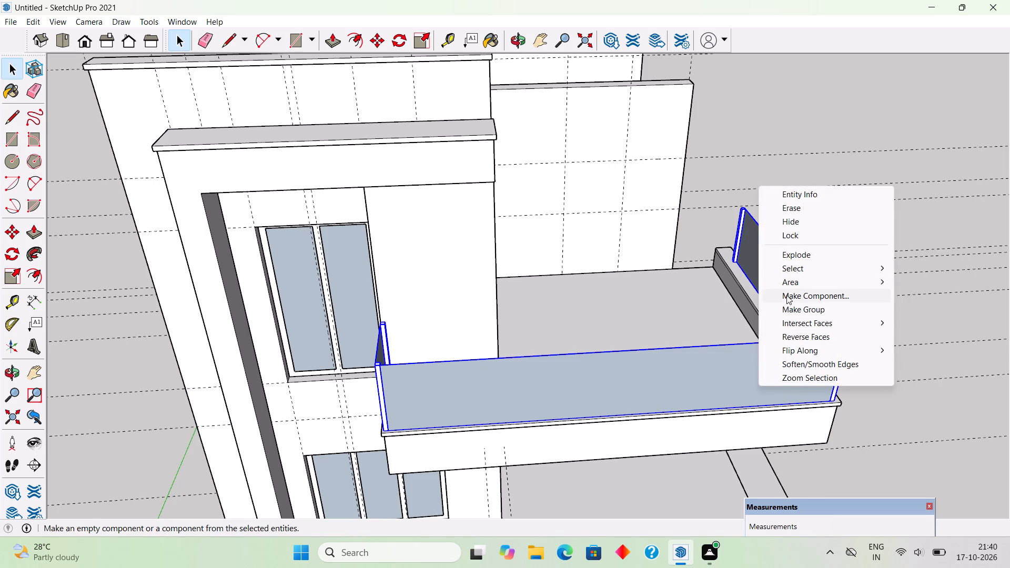
click(789, 311)
click(864, 307)
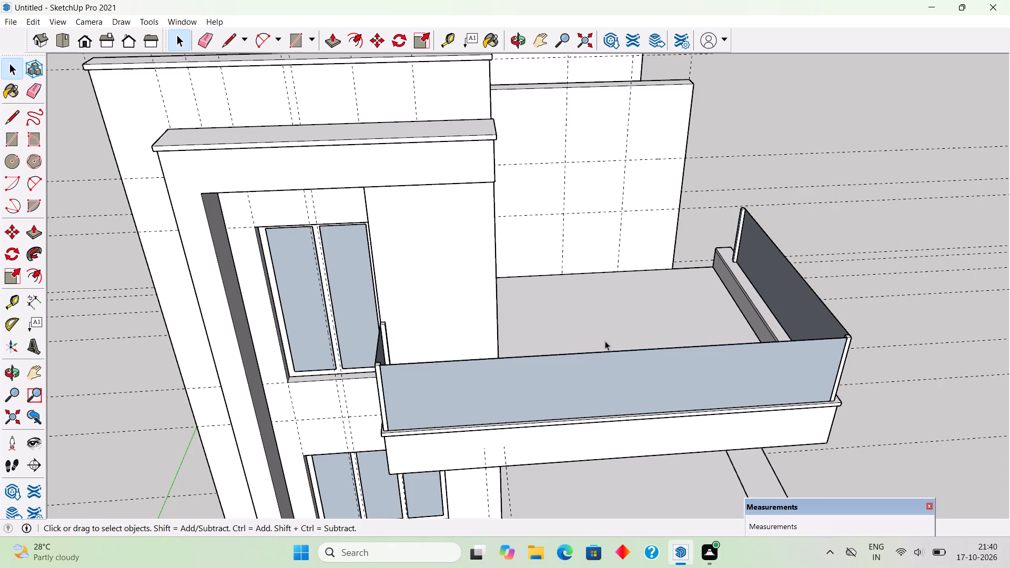
Place a horizontal guide 4.5' above the existing horizontal guide on the wall near the canopy's underside.
click(606, 382)
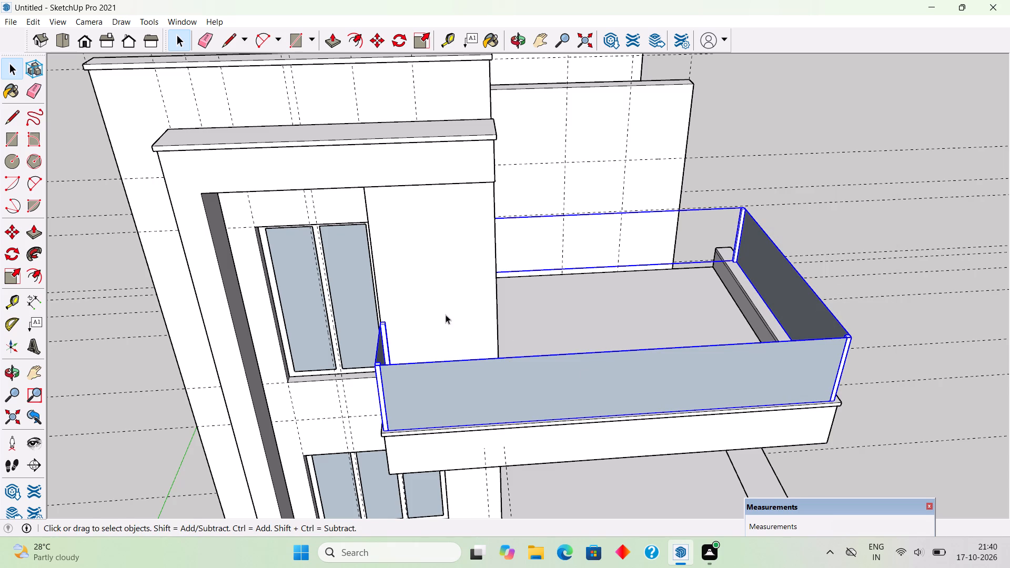
middle_drag(444, 299, 519, 241)
scroll(496, 261, up, 3)
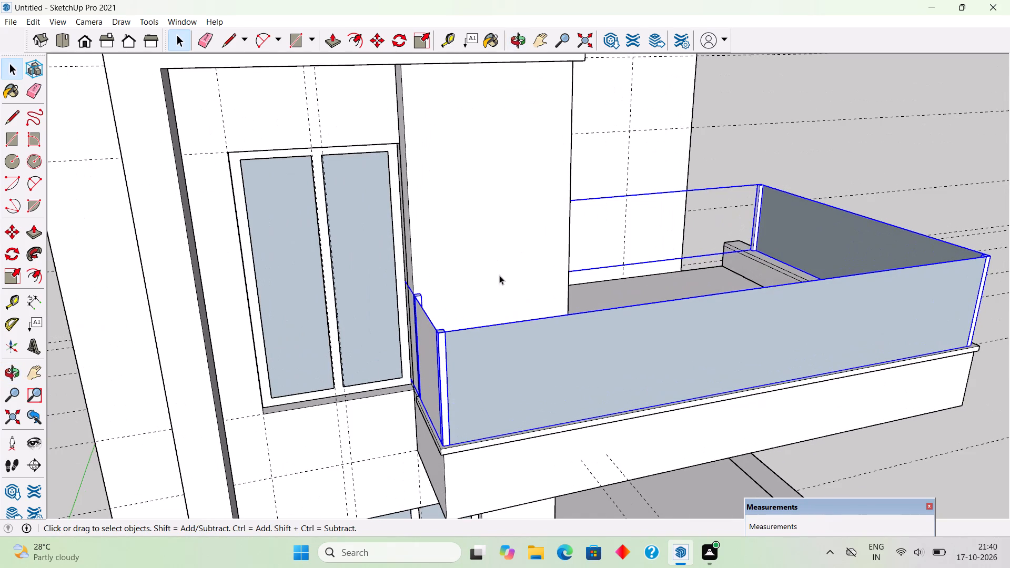
middle_drag(537, 400, 526, 367)
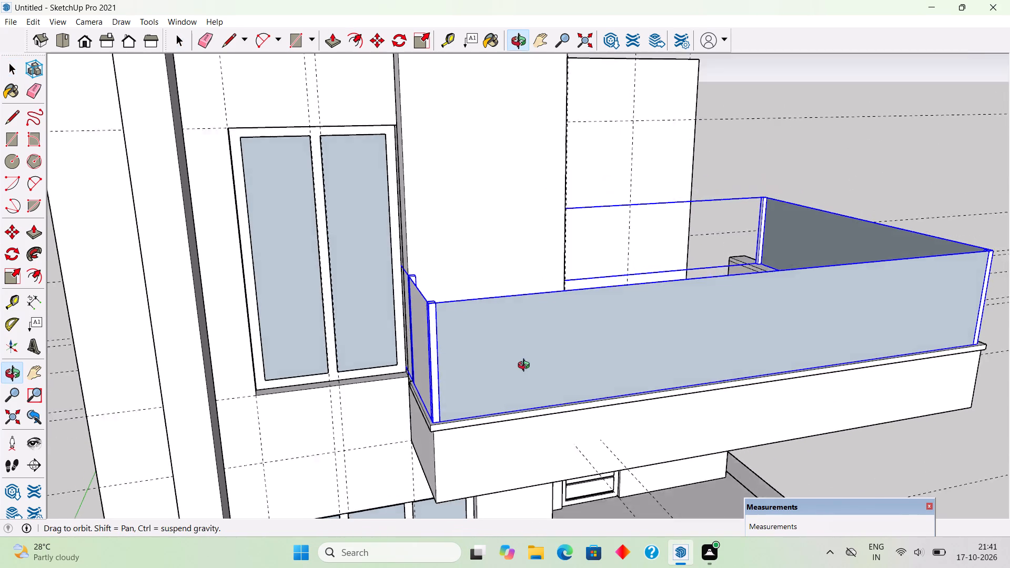
middle_drag(526, 367, 524, 357)
key(t)
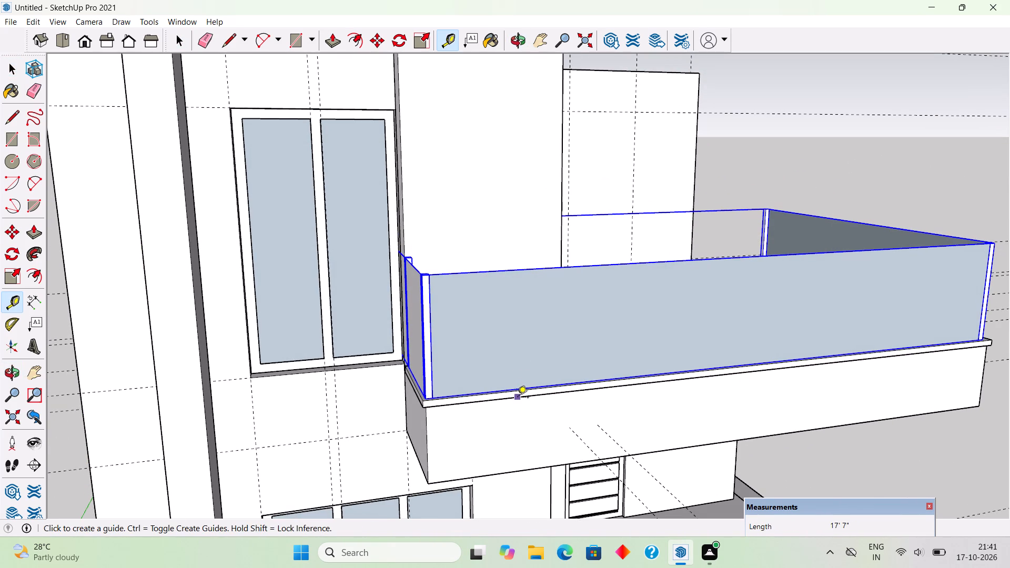
scroll(402, 283, down, 1)
middle_drag(450, 292, 464, 285)
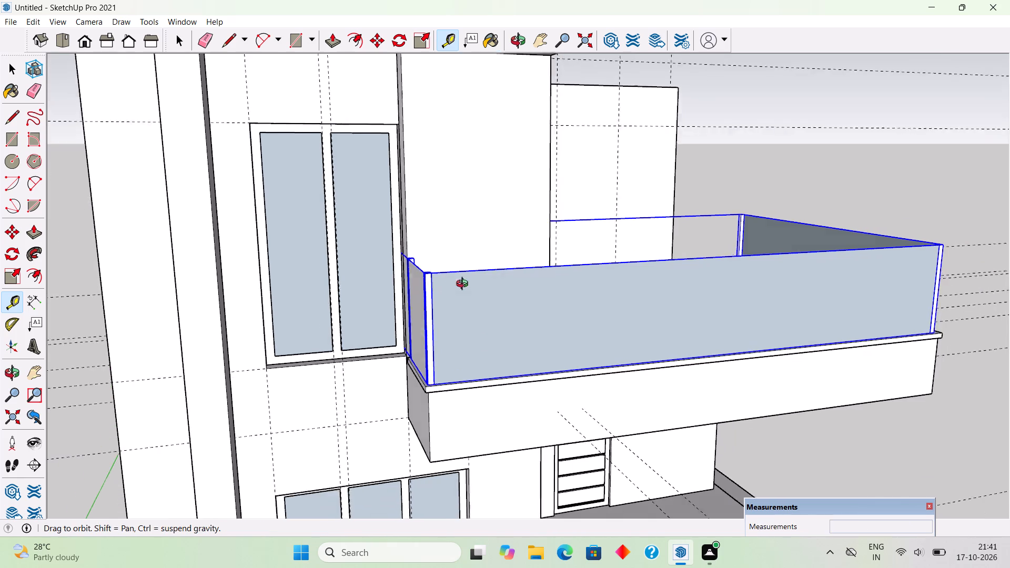
middle_drag(464, 285, 581, 293)
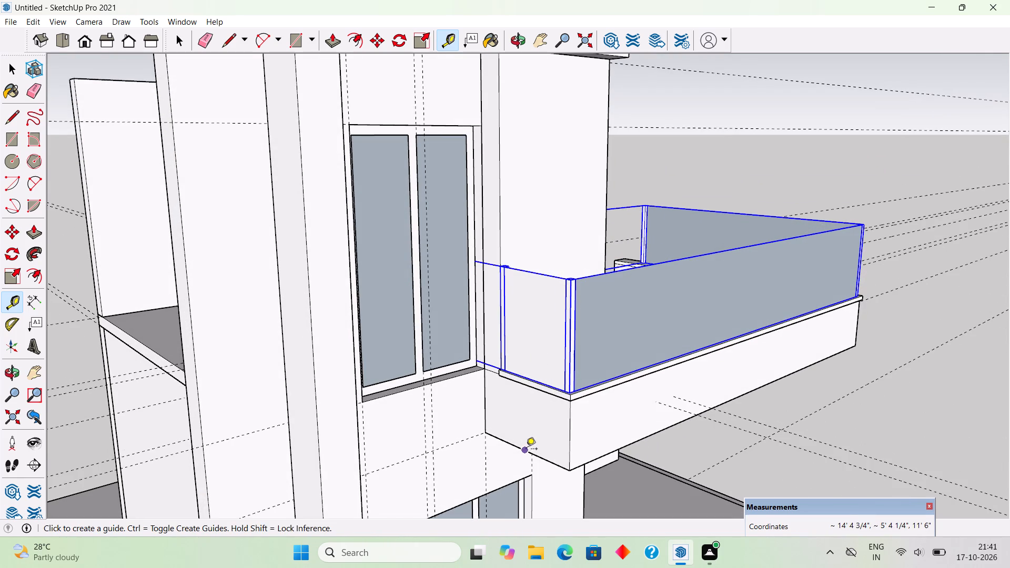
click(472, 437)
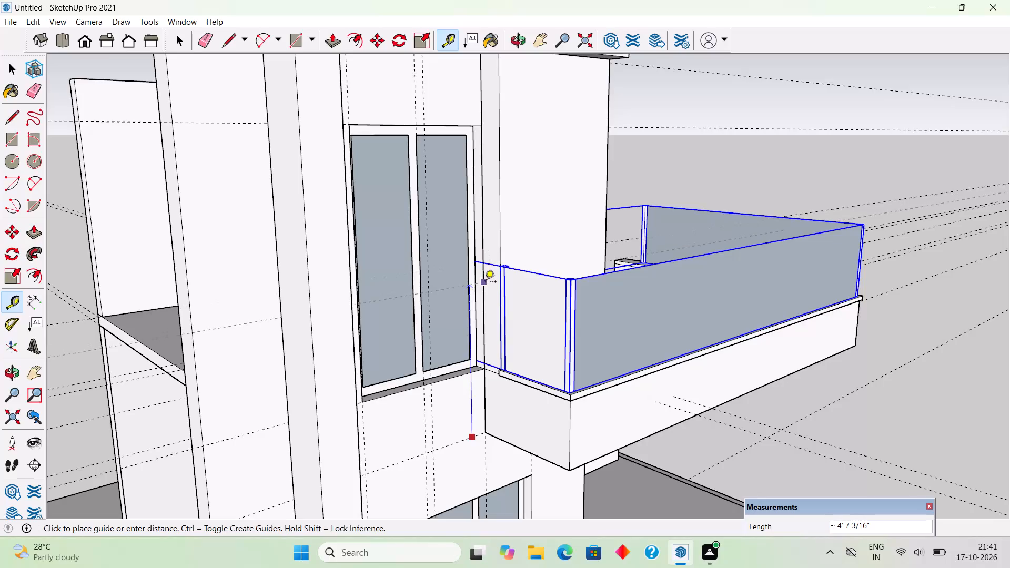
text(4.5')
key(Return)
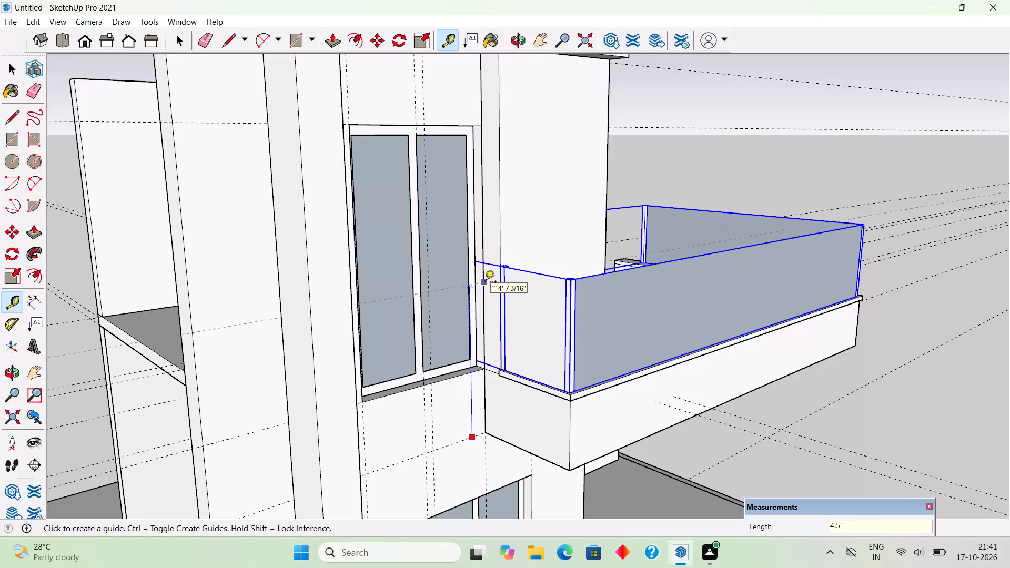
key(space)
Scale the grouped canopy railing vertically from its top down to about 0.78, lining it up with the 4.5' guide.
scroll(532, 288, down, 5)
middle_drag(592, 333, 459, 402)
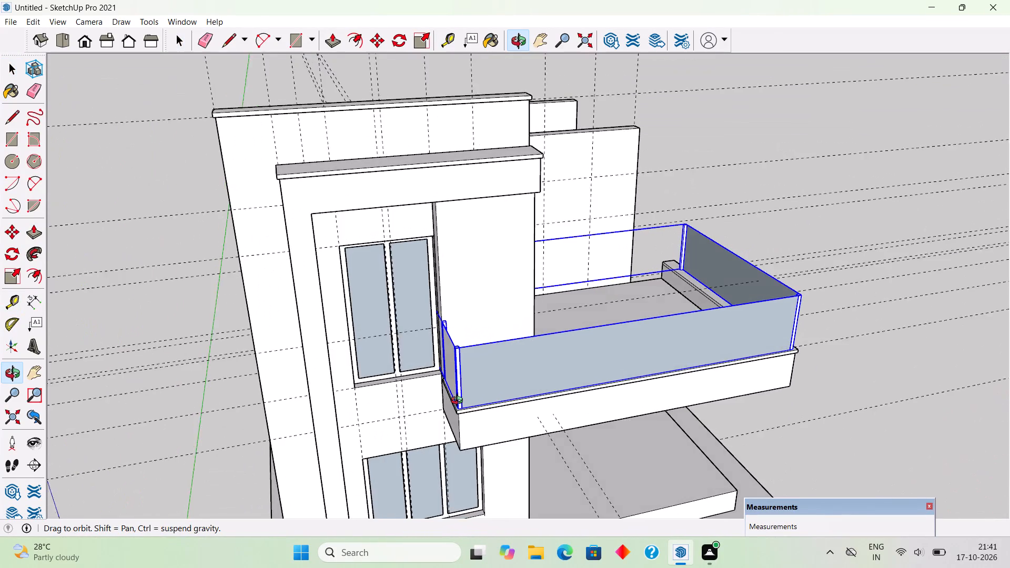
middle_drag(459, 402, 456, 404)
key(s)
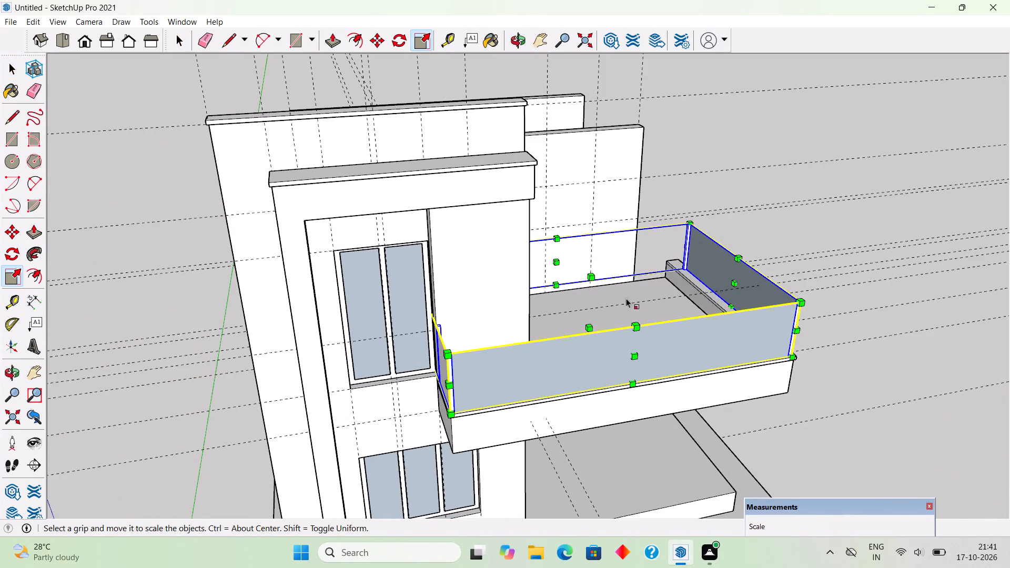
click(591, 278)
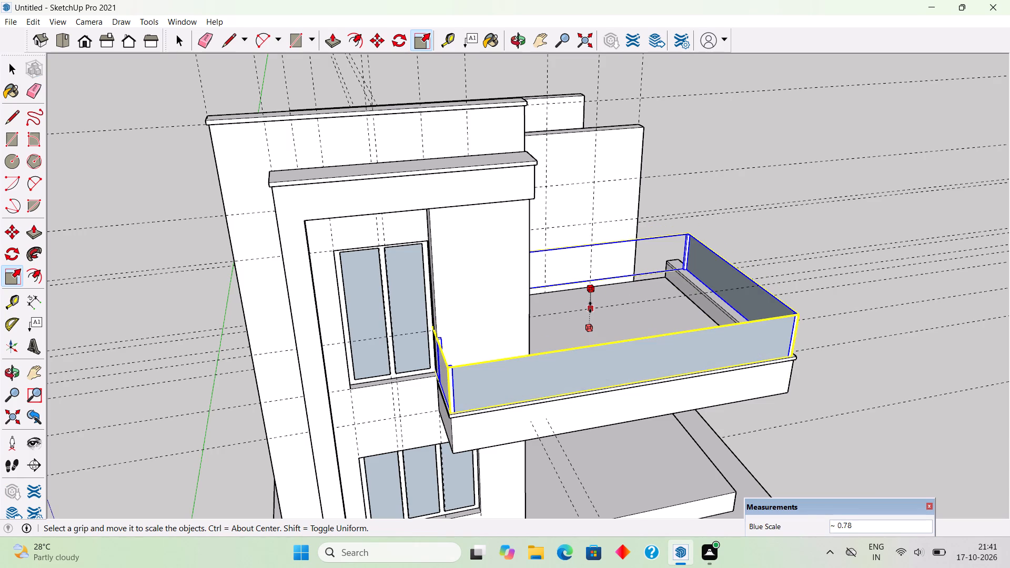
click(590, 307)
key(space)
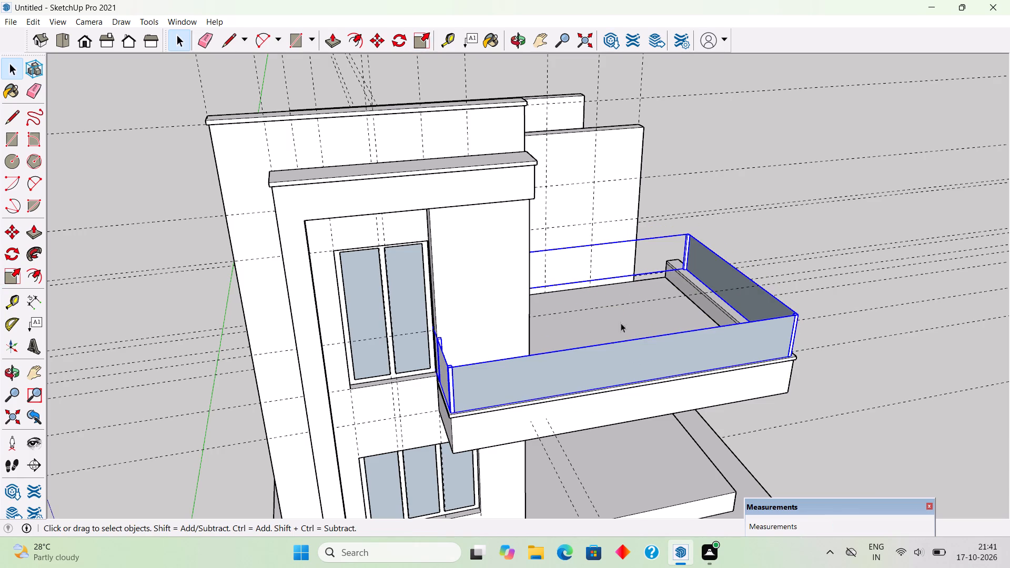
click(847, 383)
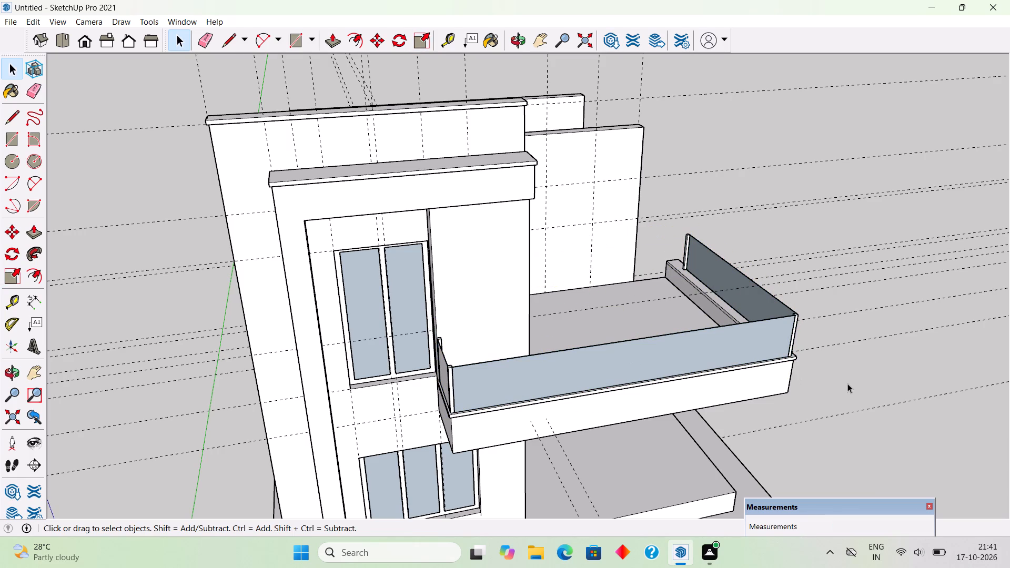
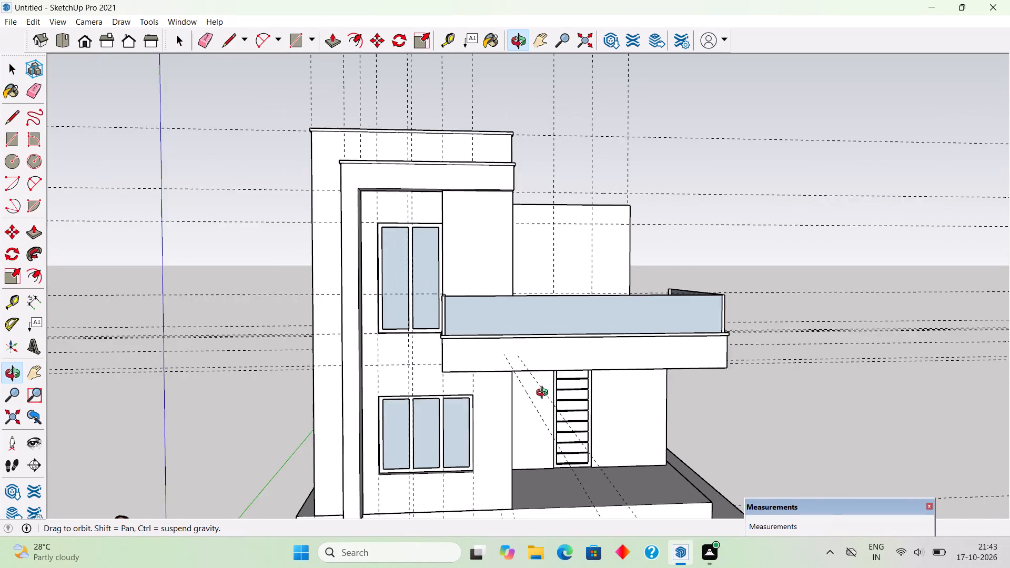
Explode the glass railing group on the first-floor balcony.
middle_drag(544, 394, 550, 414)
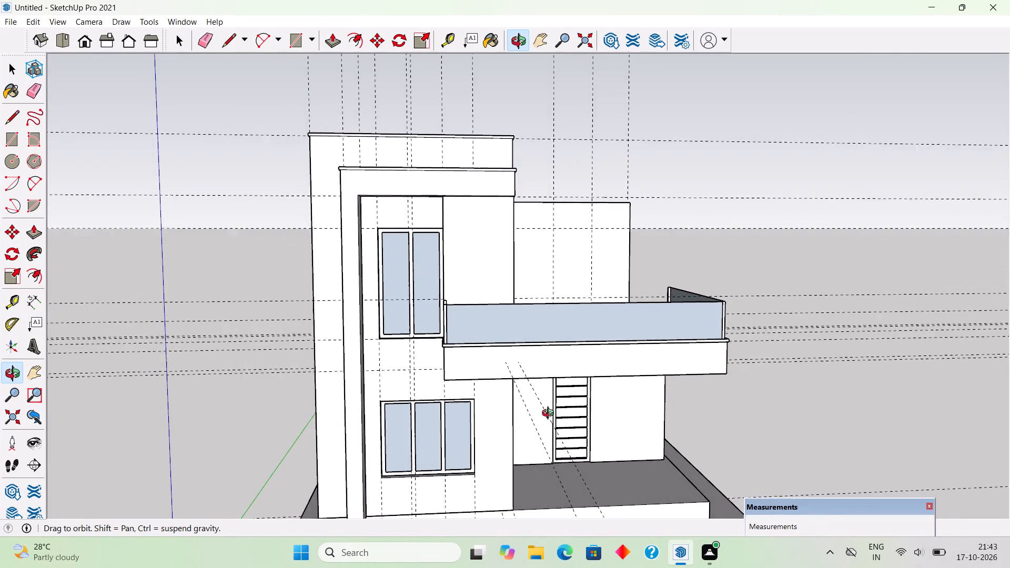
middle_drag(550, 414, 563, 423)
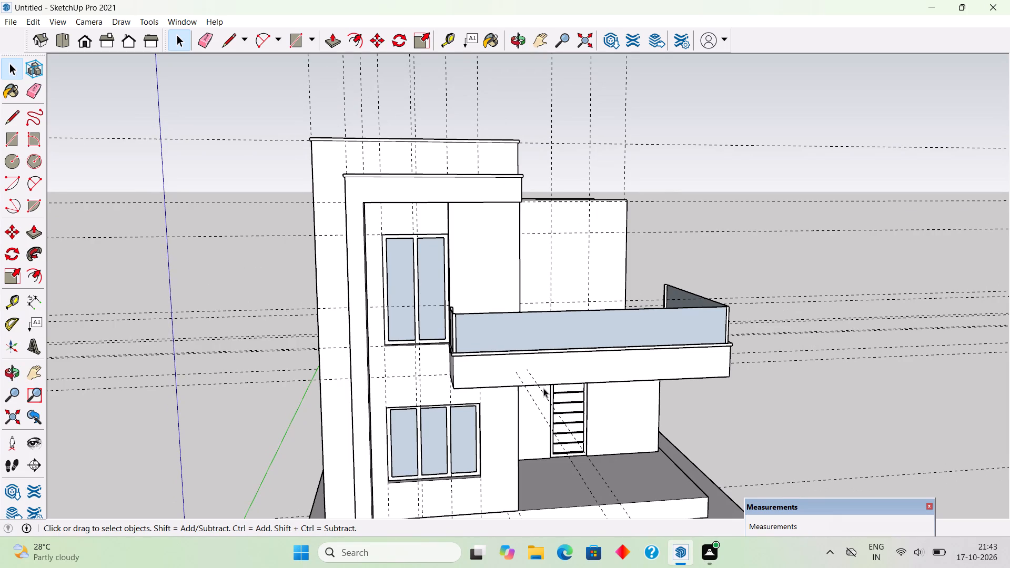
middle_drag(452, 311, 450, 400)
scroll(450, 373, up, 3)
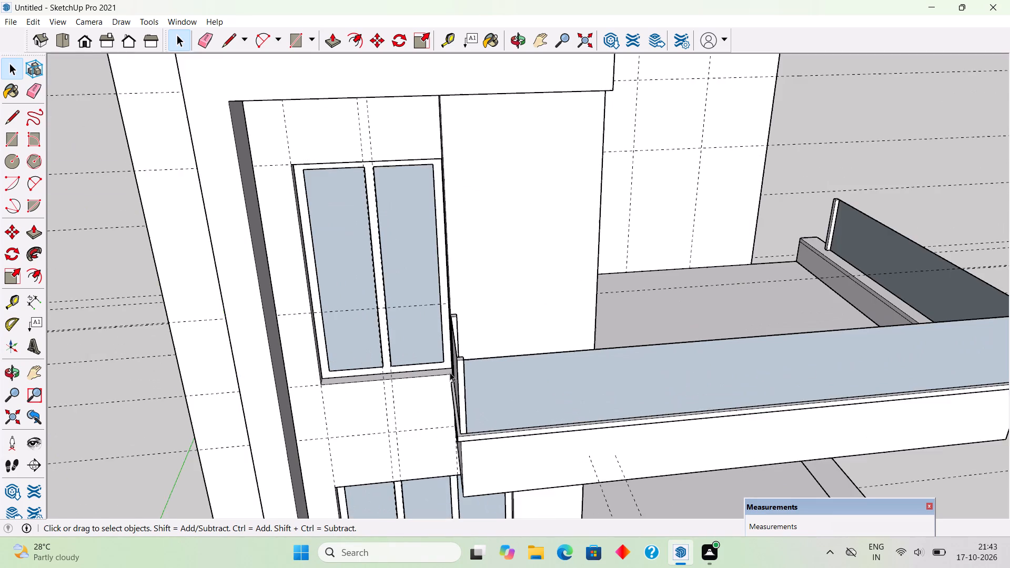
scroll(450, 372, up, 6)
click(499, 386)
right_click(499, 386)
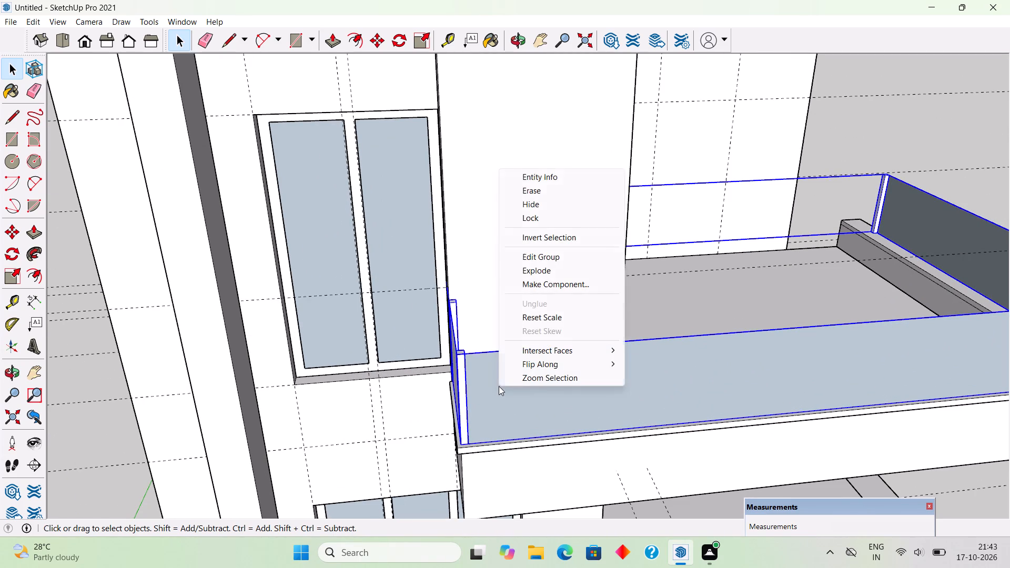
click(536, 277)
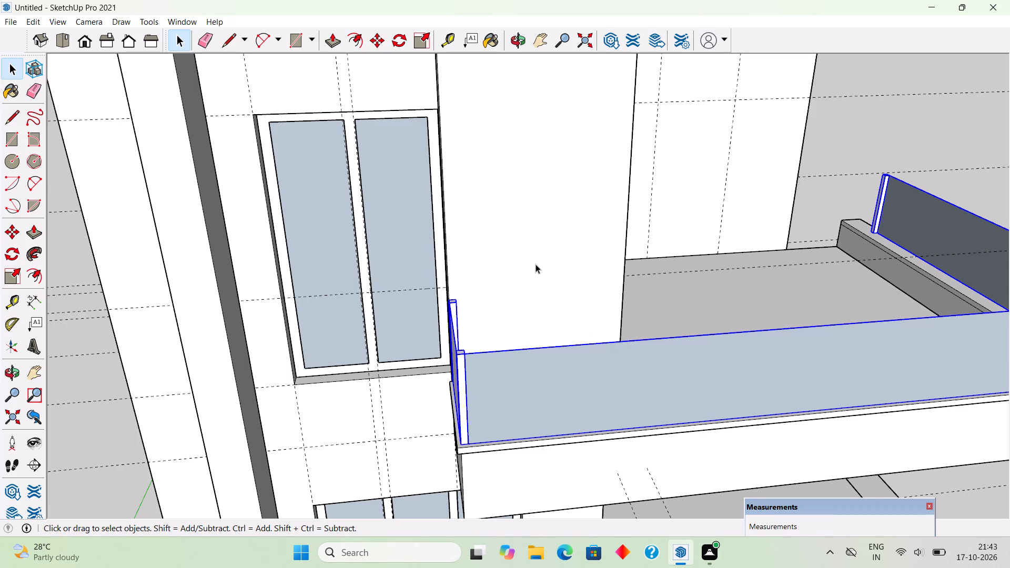
Move the long front glass panel of the balcony railing 1" inward from the outer face of its posts.
click(492, 408)
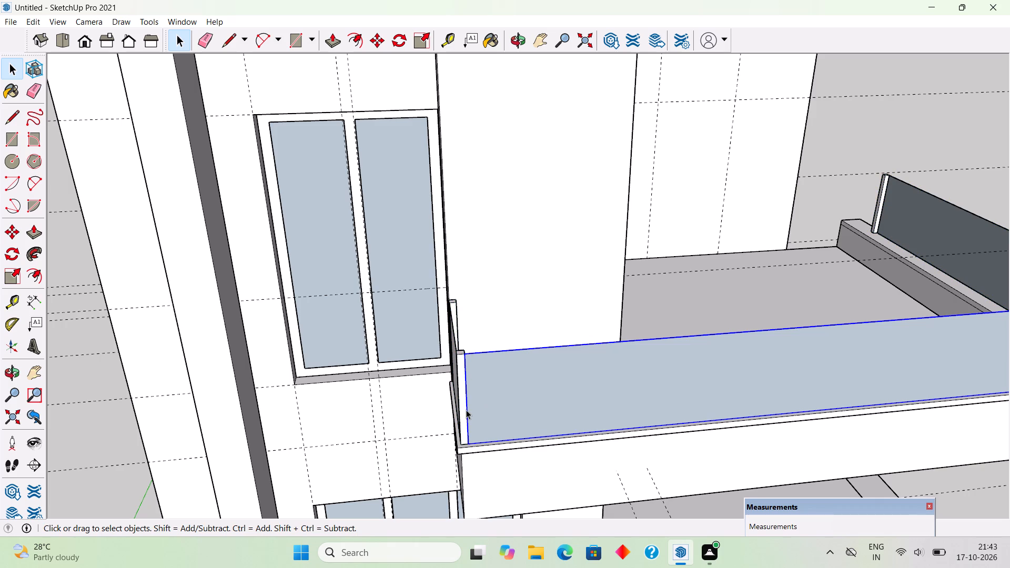
middle_drag(462, 410, 462, 401)
scroll(465, 415, up, 9)
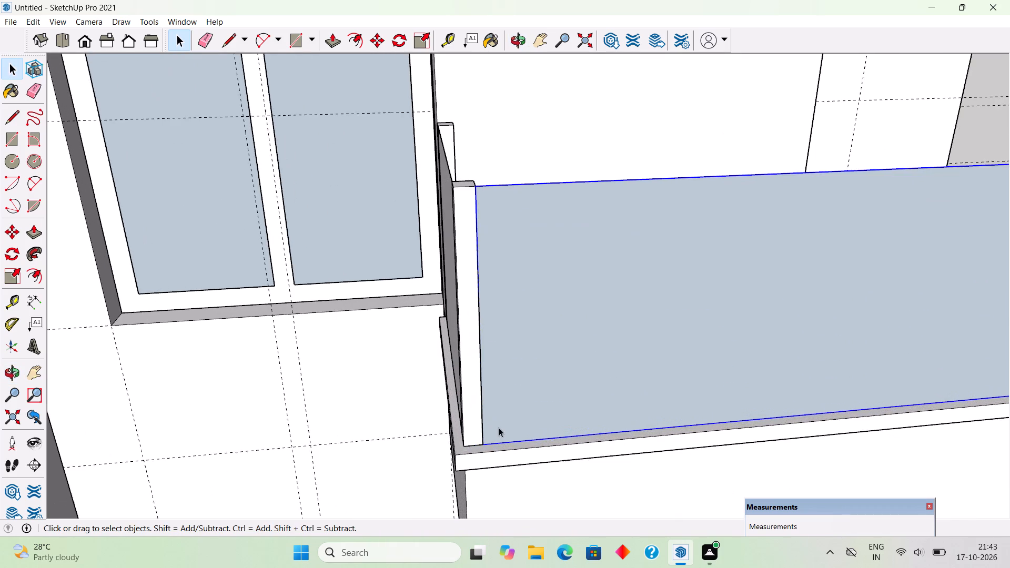
middle_drag(499, 428, 433, 439)
scroll(433, 442, up, 4)
key(m)
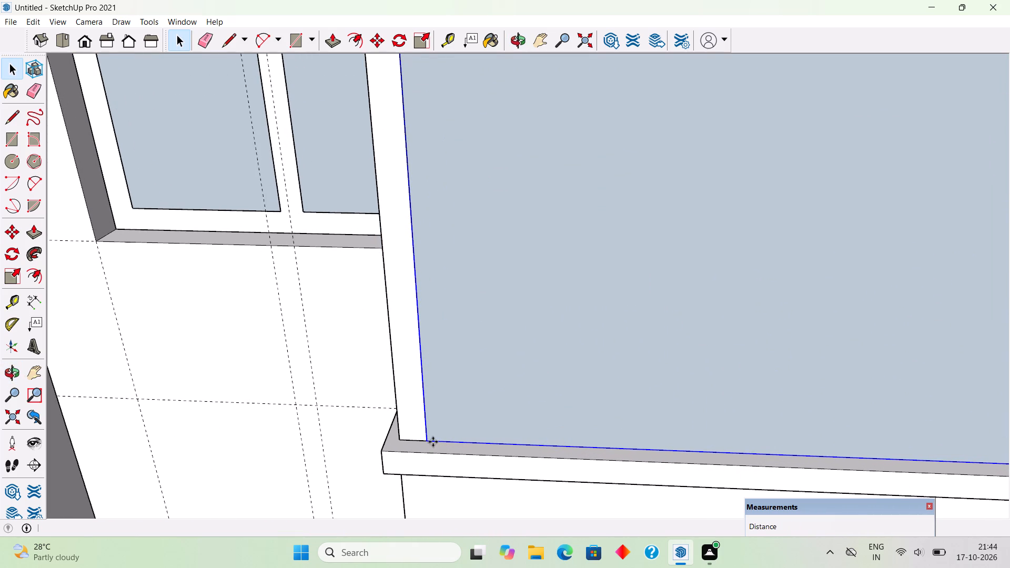
click(423, 443)
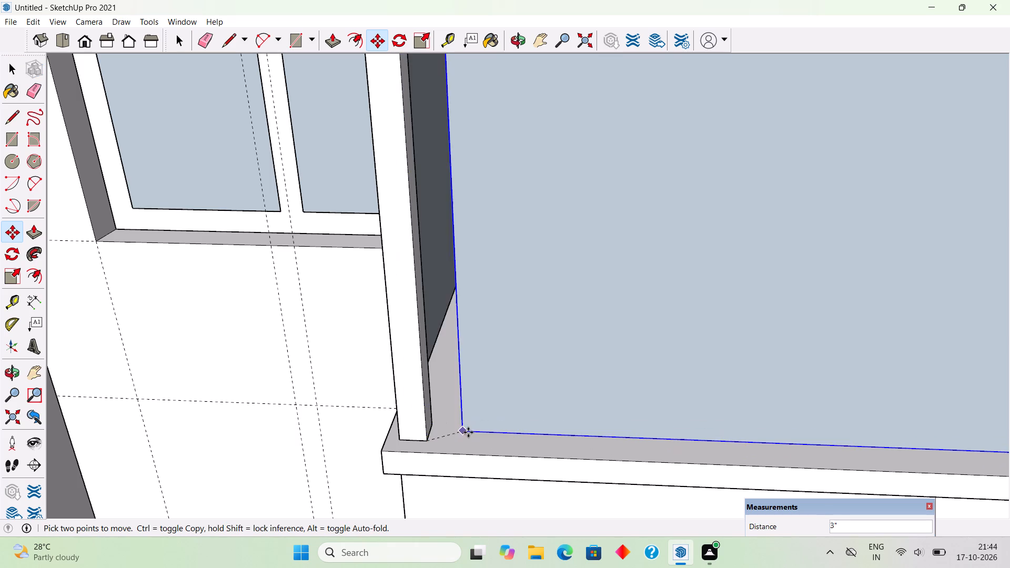
scroll(451, 423, up, 4)
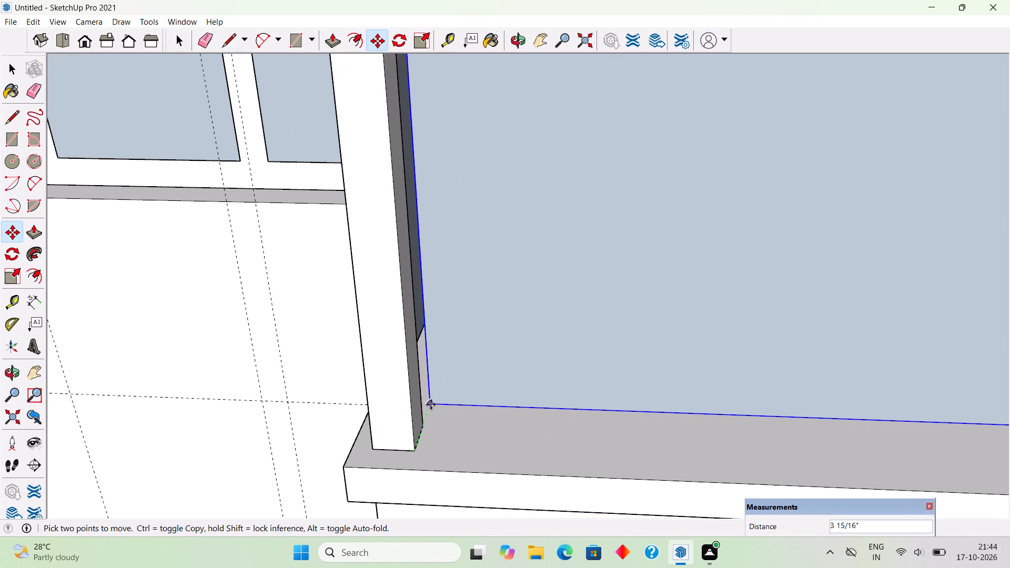
text(1")
key(Return)
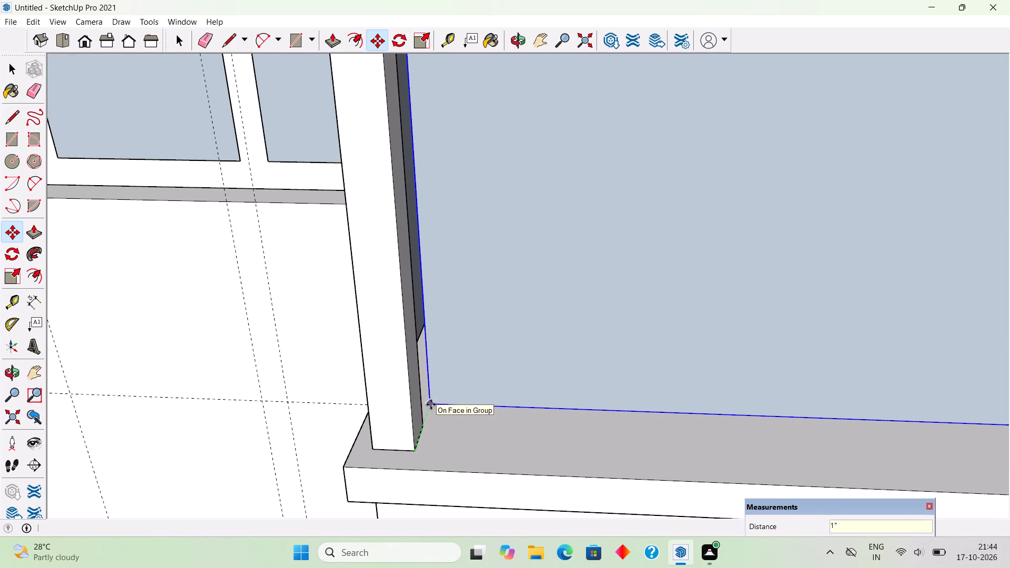
Move the short side glass panel beside the two-pane window 1" inward between its posts.
scroll(376, 396, down, 6)
scroll(366, 441, down, 7)
middle_drag(343, 448, 527, 427)
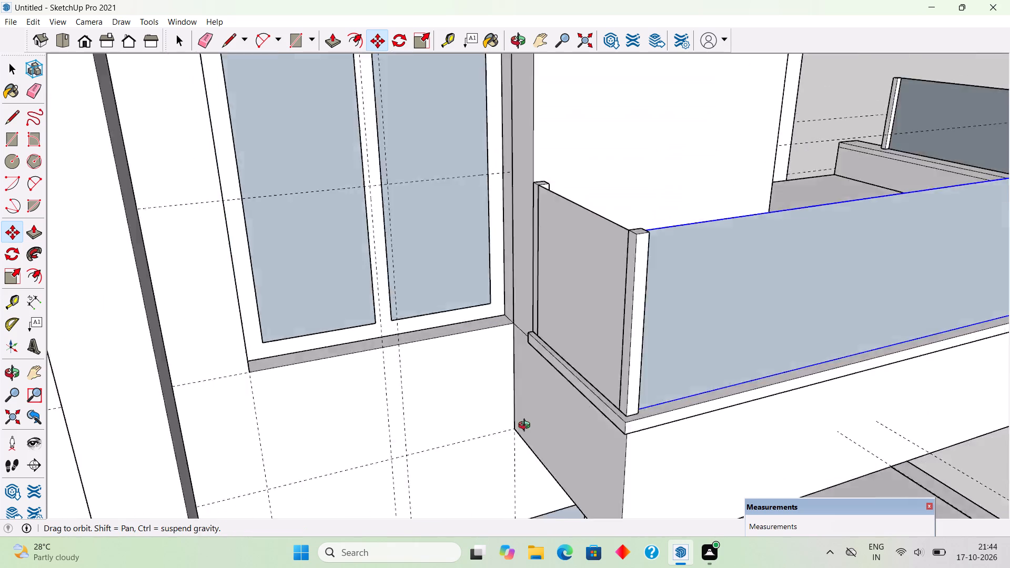
middle_drag(527, 427, 604, 407)
scroll(604, 407, down, 2)
key(space)
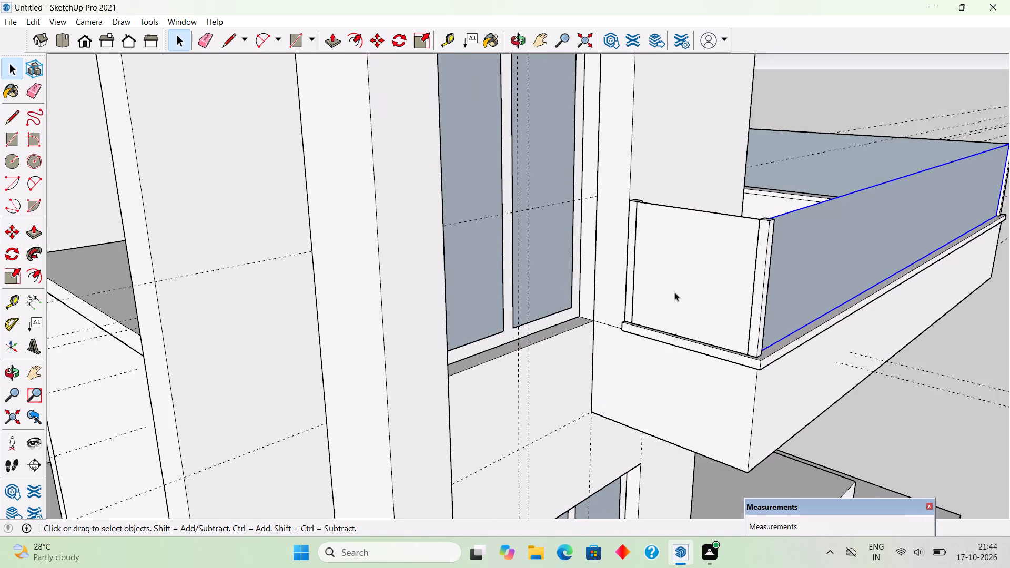
click(674, 292)
scroll(594, 278, down, 1)
scroll(695, 334, up, 10)
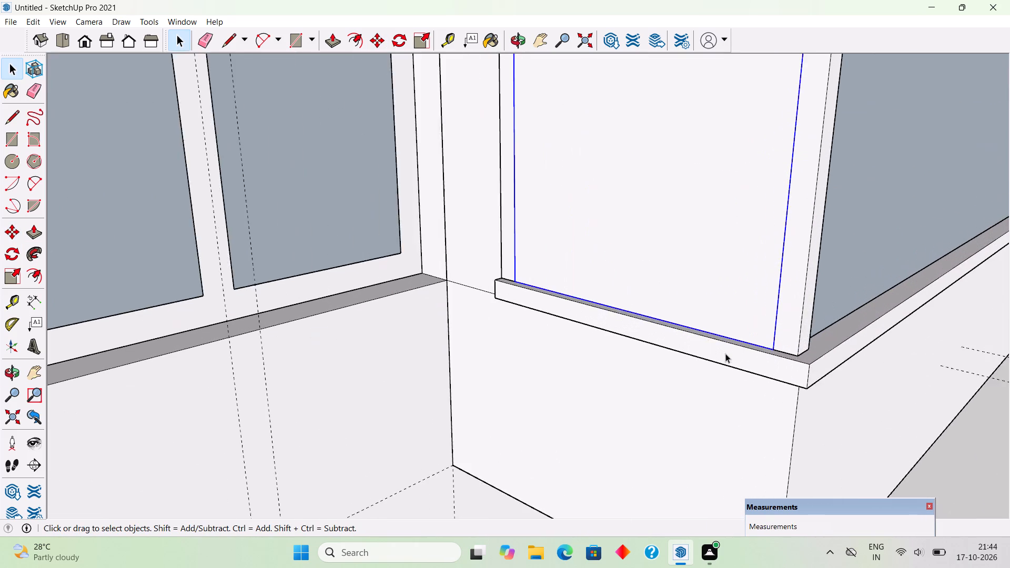
scroll(676, 298, up, 3)
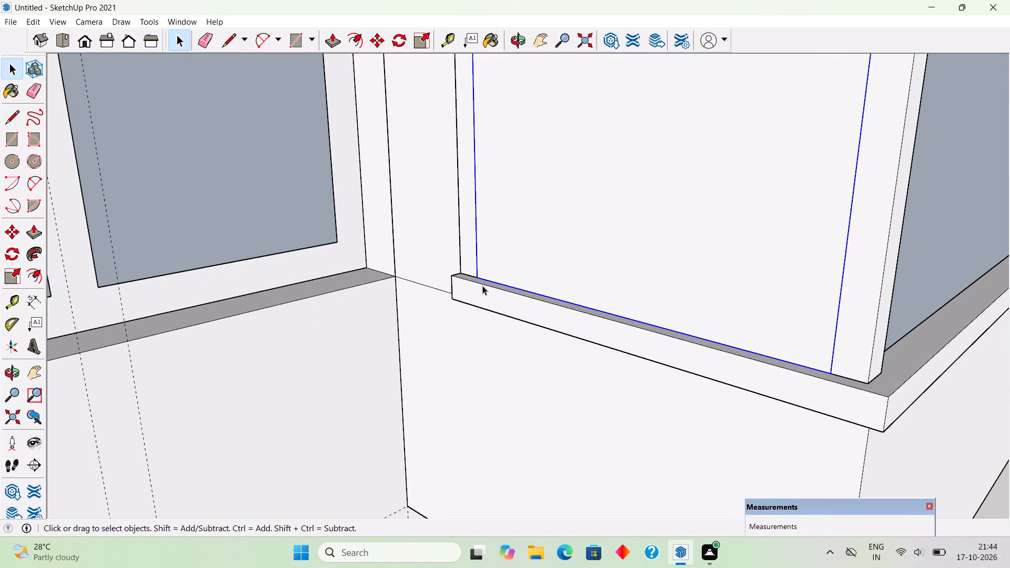
key(m)
click(477, 276)
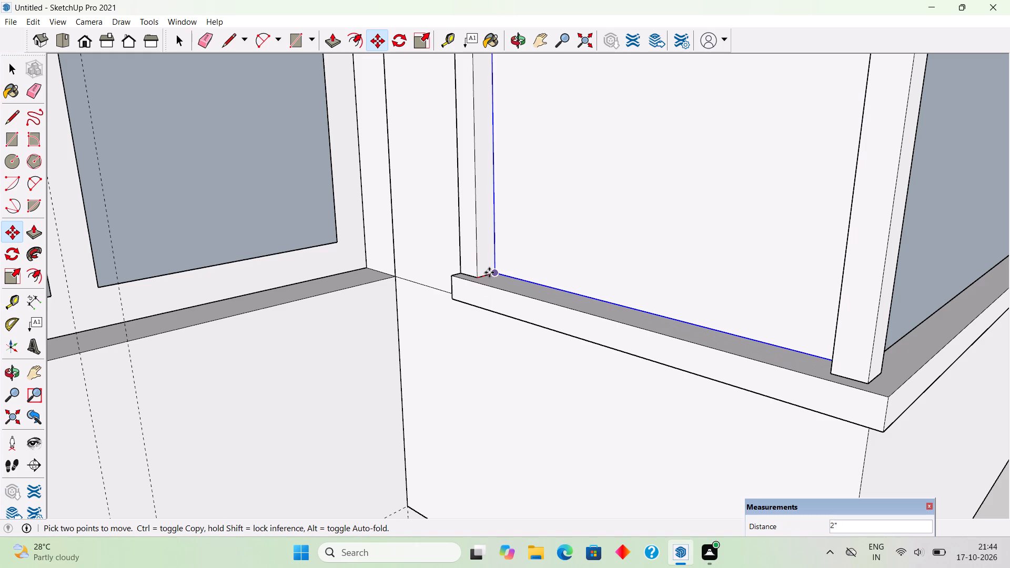
text(1")
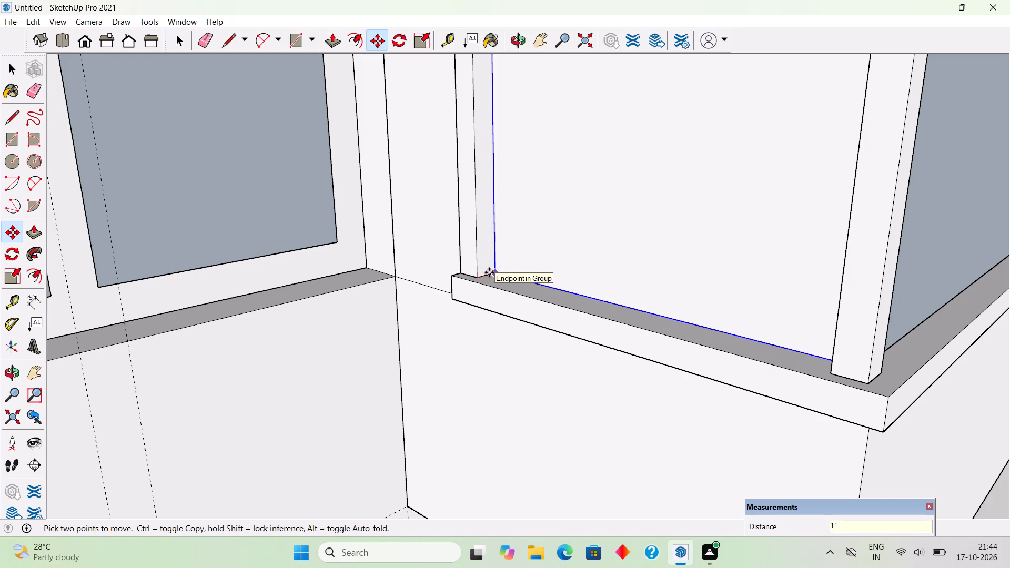
key(Return)
Move the glass panel on the opposite side of the balcony 1" inward along the red axis, and clear the selection.
scroll(489, 272, down, 5)
scroll(401, 336, down, 10)
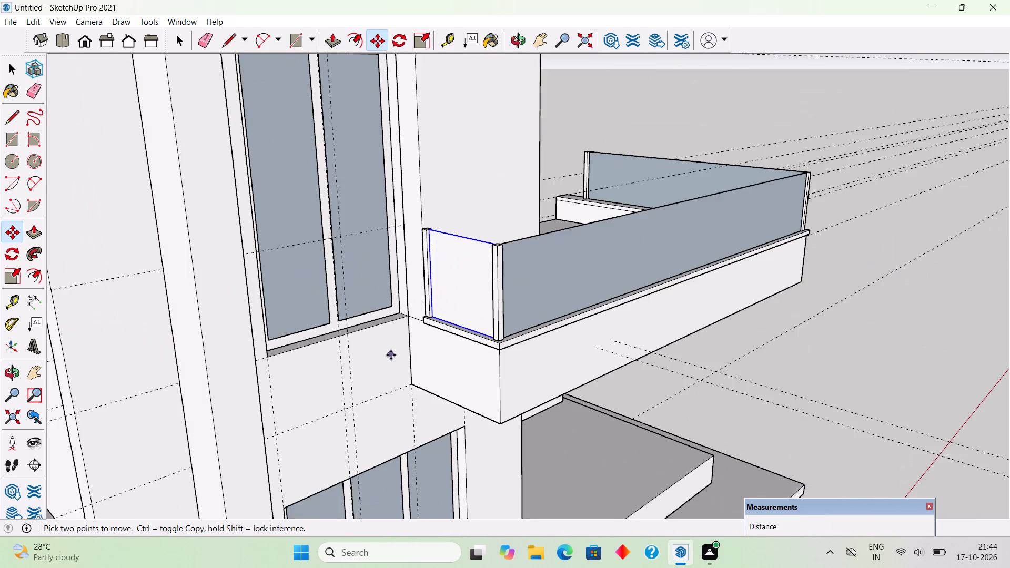
scroll(391, 355, down, 5)
middle_drag(749, 314, 205, 322)
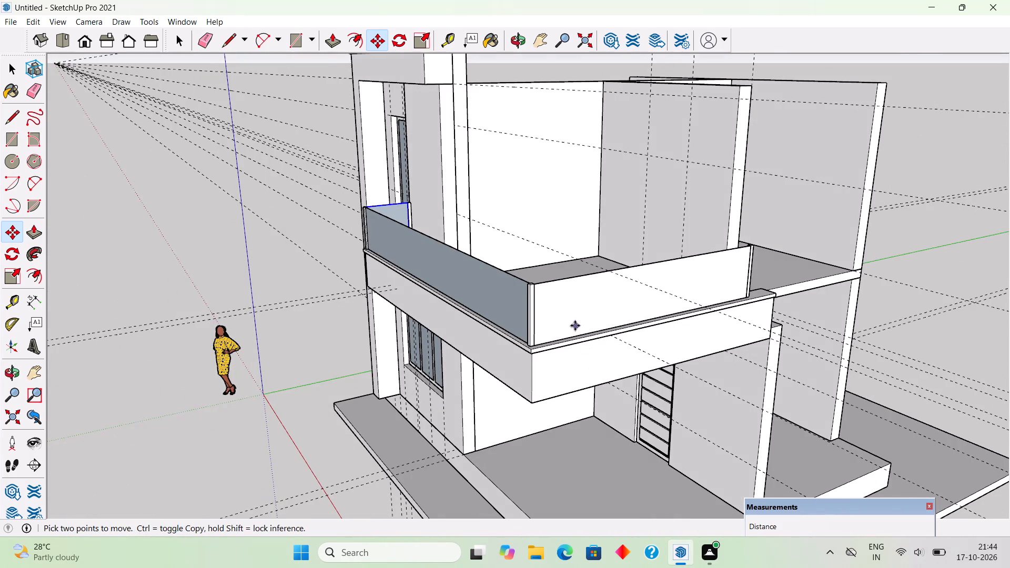
scroll(574, 325, up, 2)
key(space)
click(574, 325)
scroll(533, 343, up, 7)
middle_drag(491, 356, 428, 370)
scroll(483, 368, up, 3)
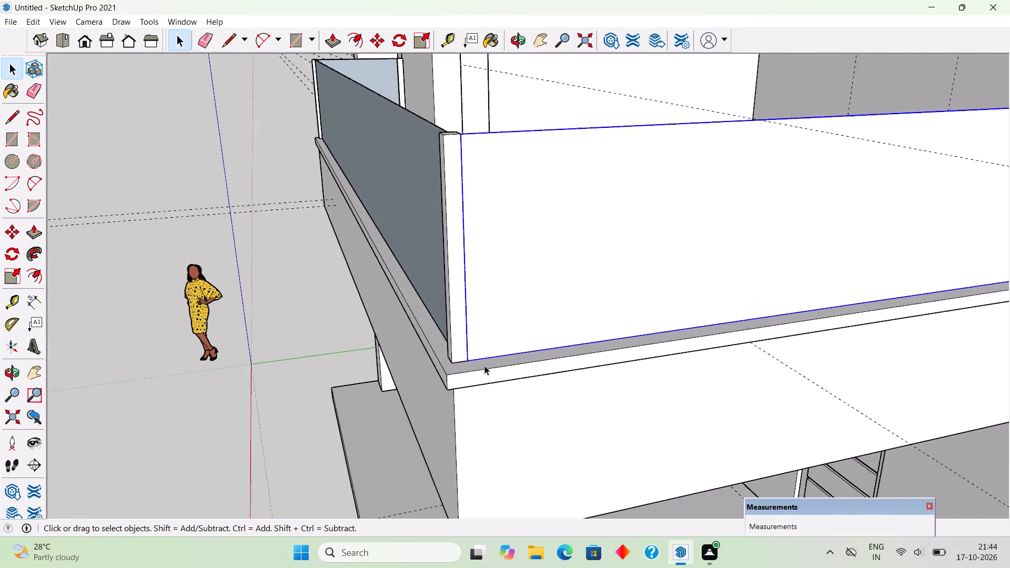
scroll(484, 366, up, 2)
key(m)
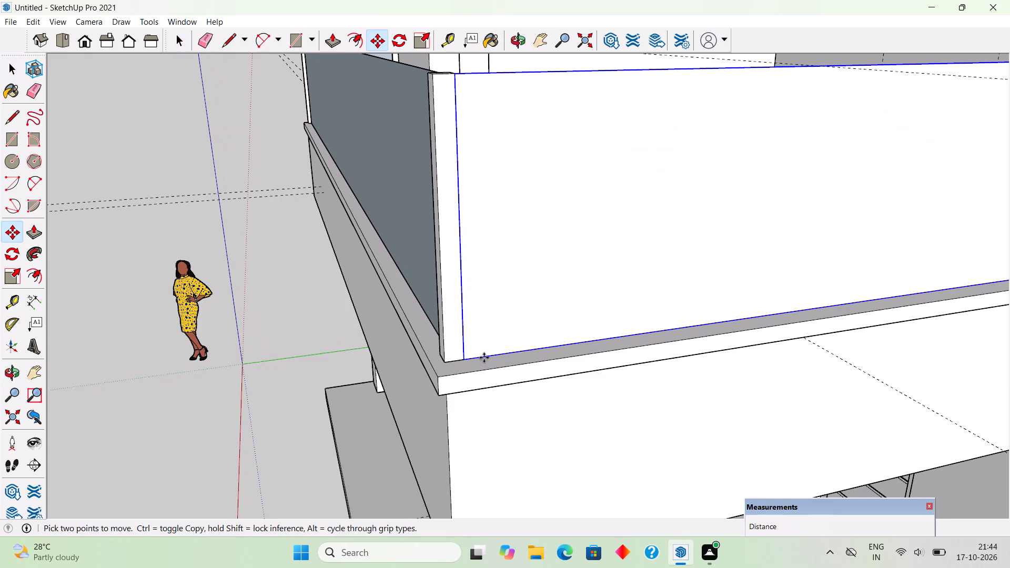
scroll(471, 356, up, 3)
middle_drag(435, 360, 360, 368)
scroll(451, 339, up, 5)
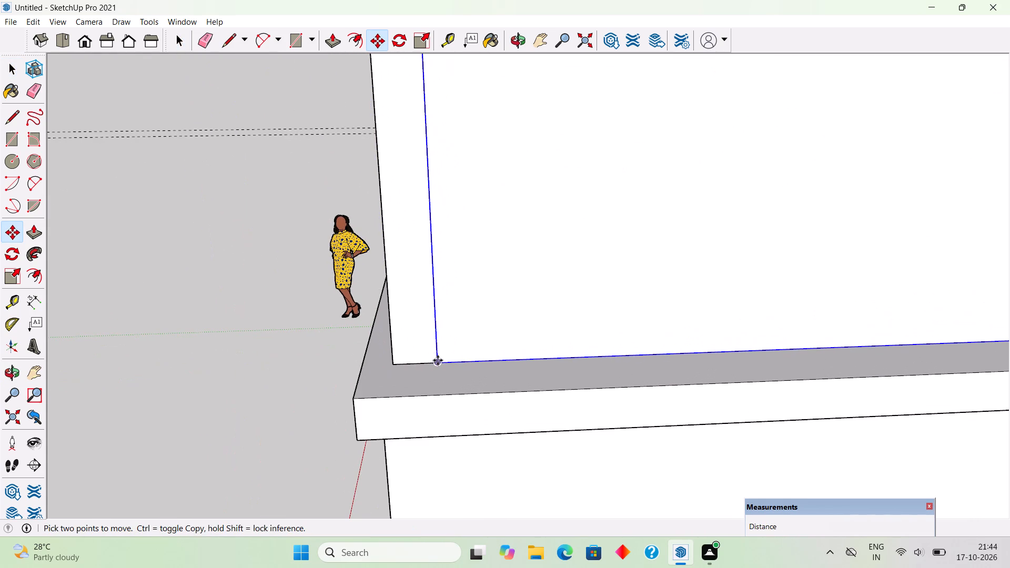
click(438, 360)
scroll(443, 352, up, 7)
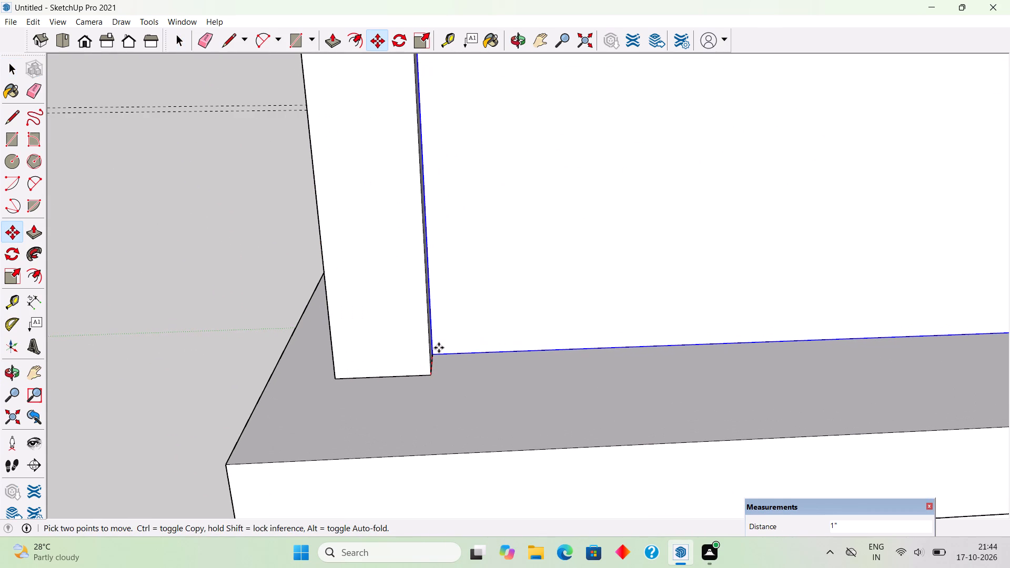
text(1")
key(Return)
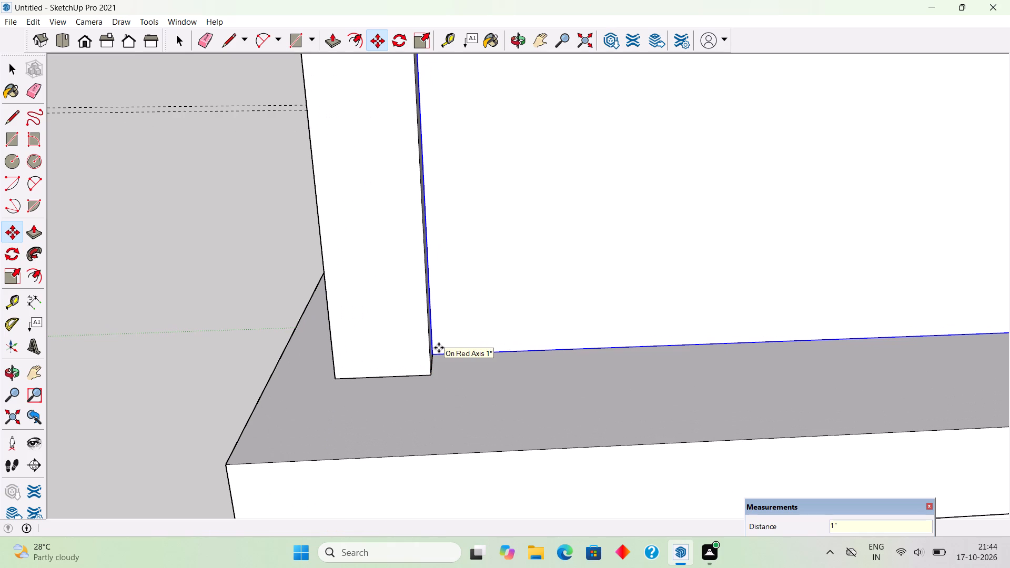
key(space)
scroll(439, 348, down, 11)
click(231, 360)
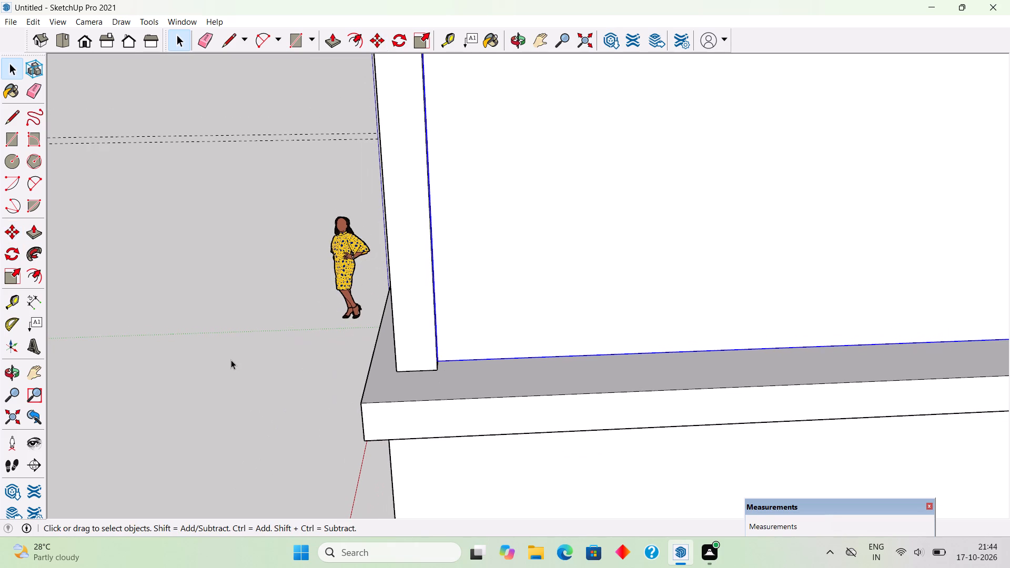
Draw a 2" by 2" rectangle on top of the railing post against the wall near the window and push/pull it up 2".
scroll(231, 360, down, 6)
middle_drag(259, 376, 591, 395)
scroll(591, 395, down, 6)
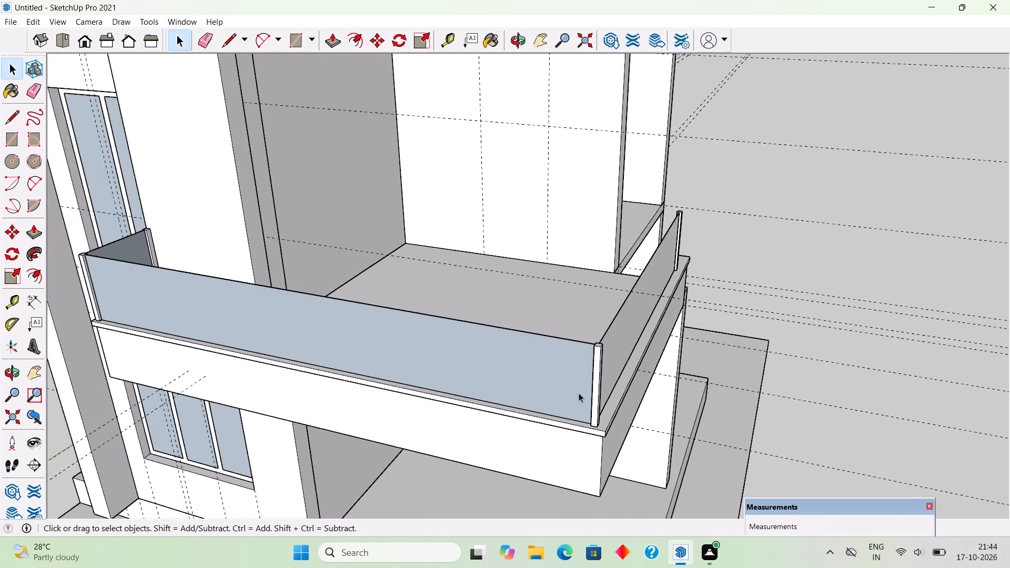
scroll(579, 393, down, 2)
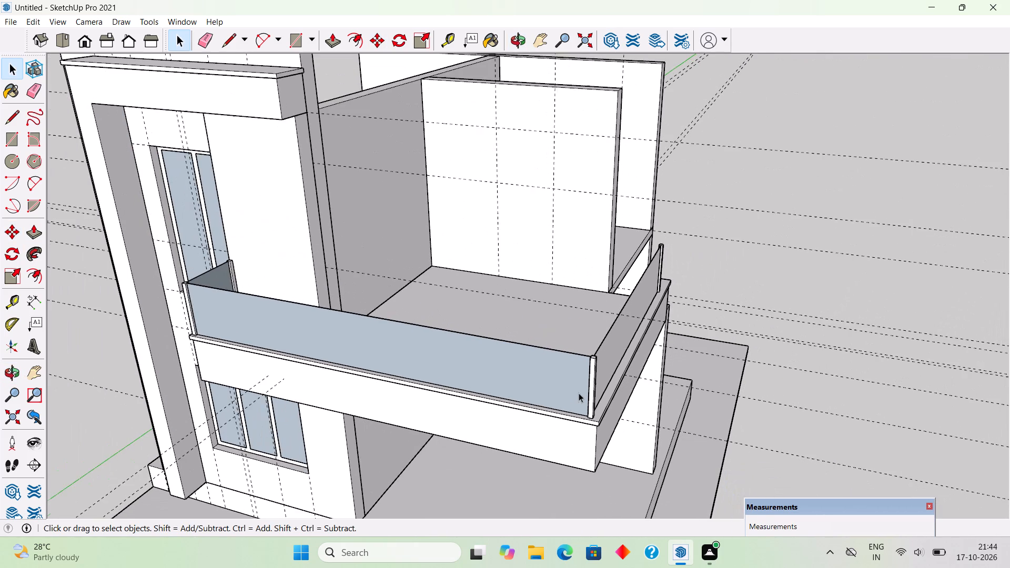
scroll(579, 393, down, 1)
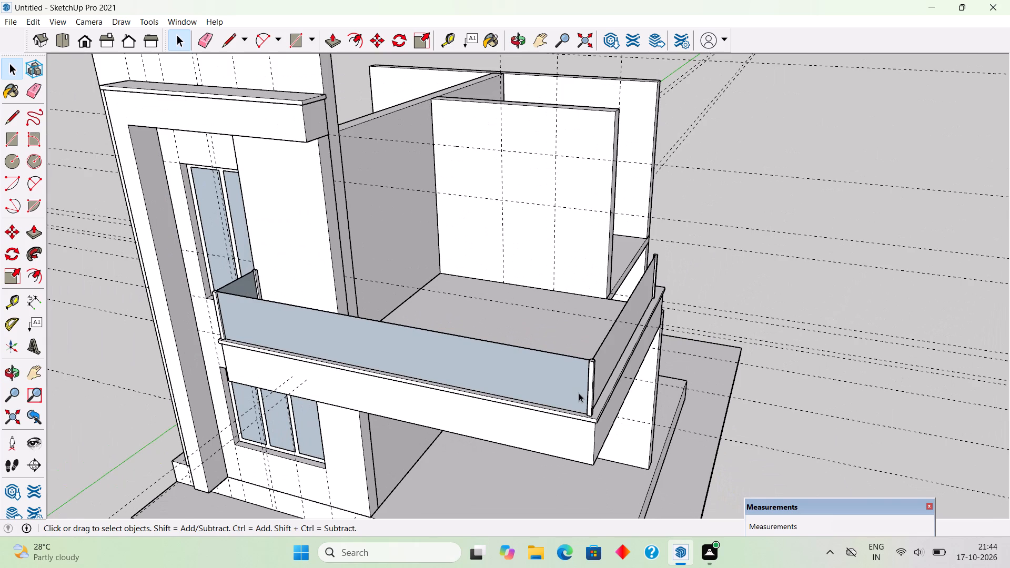
scroll(579, 393, down, 1)
middle_drag(593, 398, 754, 331)
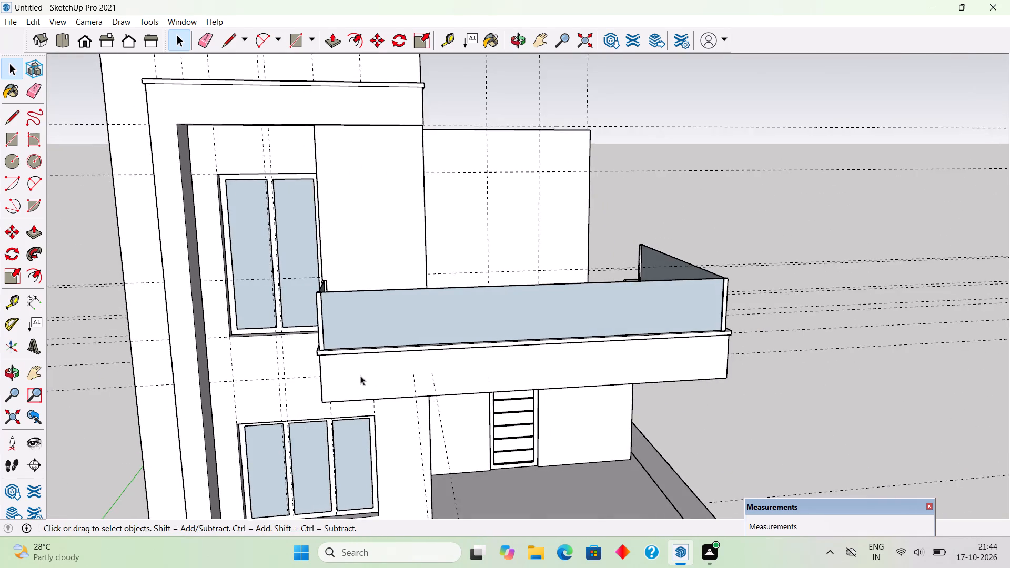
middle_drag(391, 372, 533, 417)
scroll(397, 362, up, 14)
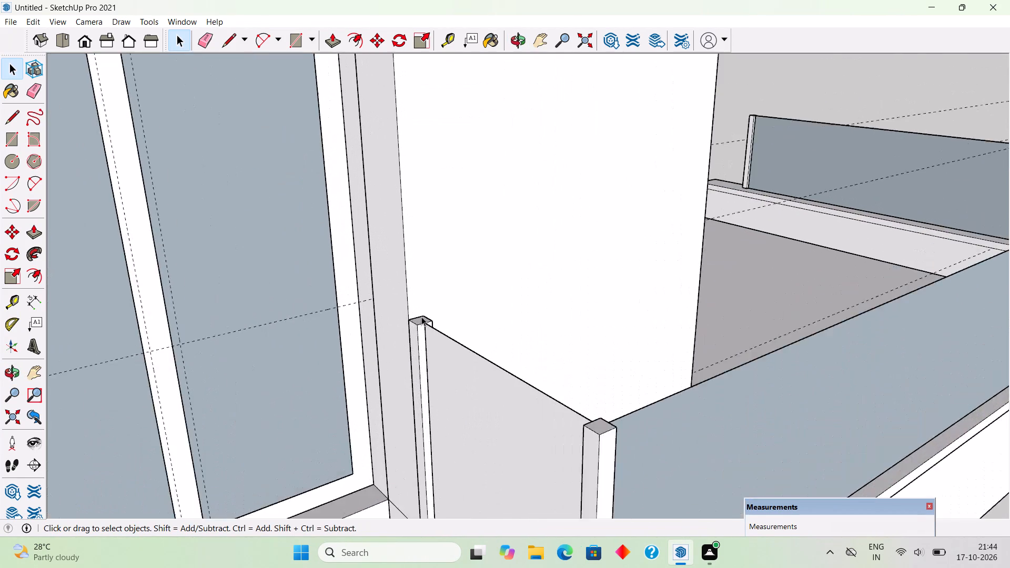
scroll(421, 317, up, 4)
key(r)
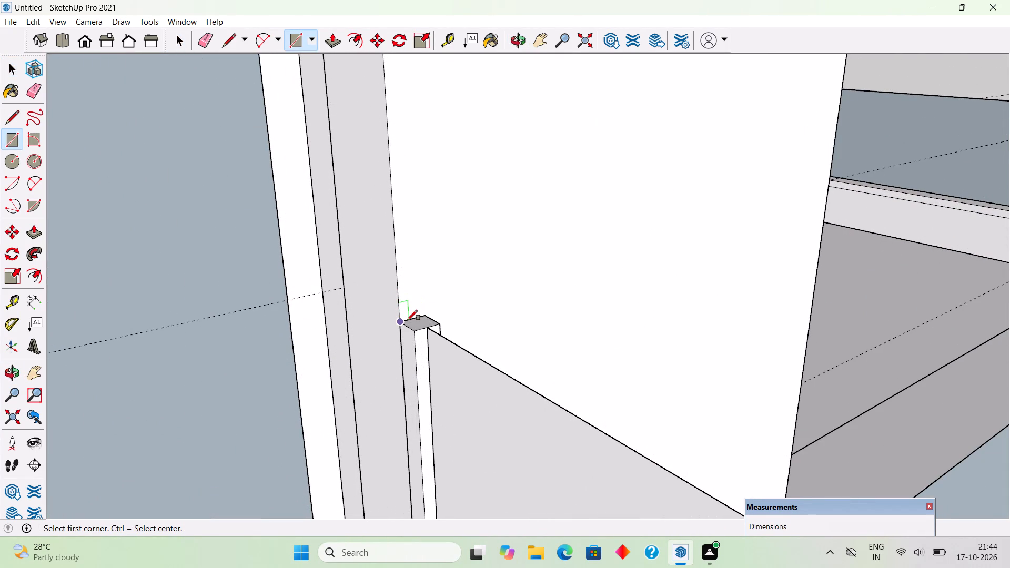
click(407, 321)
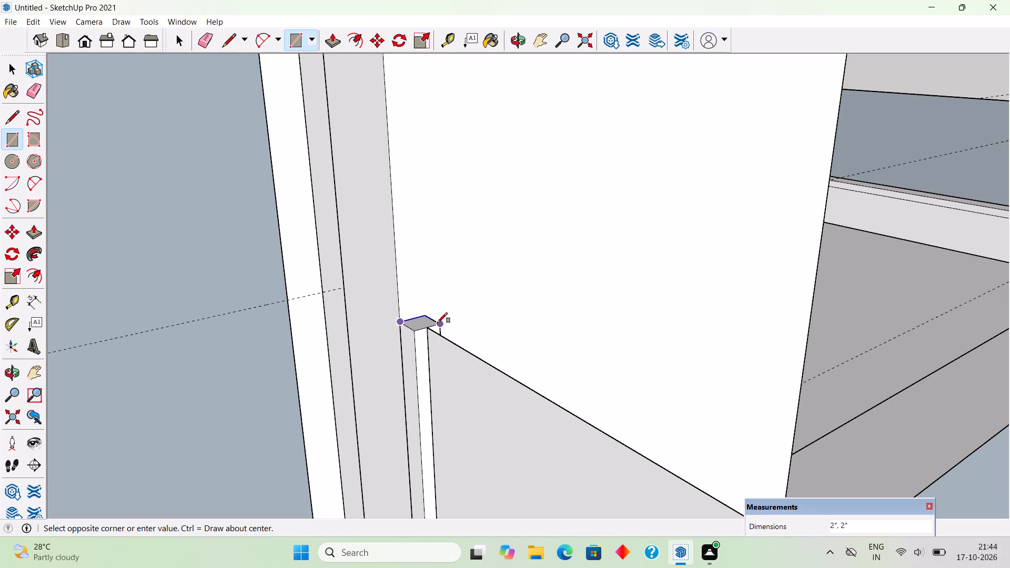
click(437, 323)
key(p)
click(423, 322)
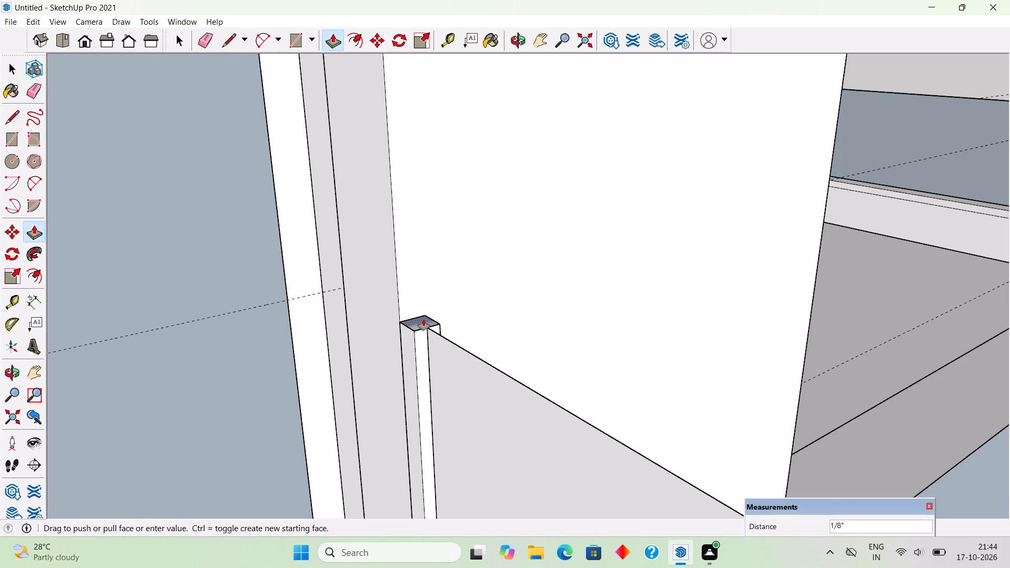
text(2")
key(Return)
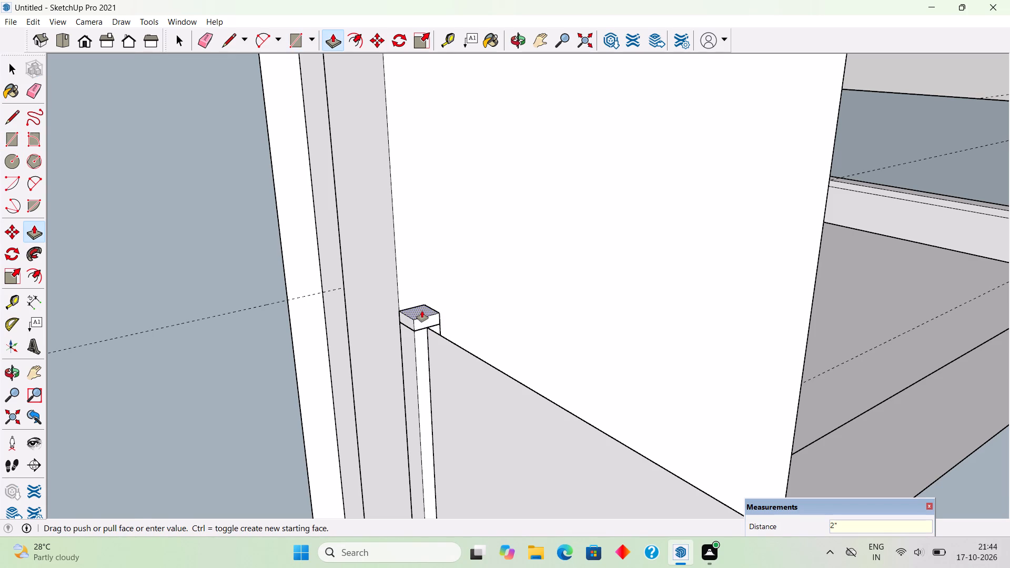
Push/pull the handrail block's end face about 2' 6 5/8" along the short side glass panel to the corner post.
click(422, 311)
scroll(470, 349, down, 4)
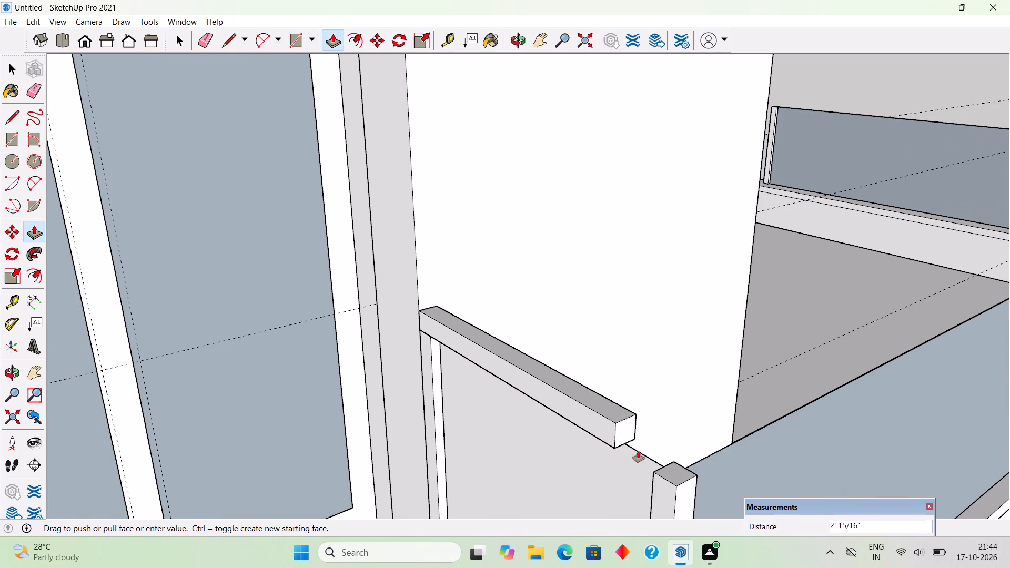
click(680, 485)
Draw a vertical line across the short handrail's inner face at the corner post, marking off a square end for the front run.
middle_drag(687, 485, 497, 463)
scroll(600, 470, down, 1)
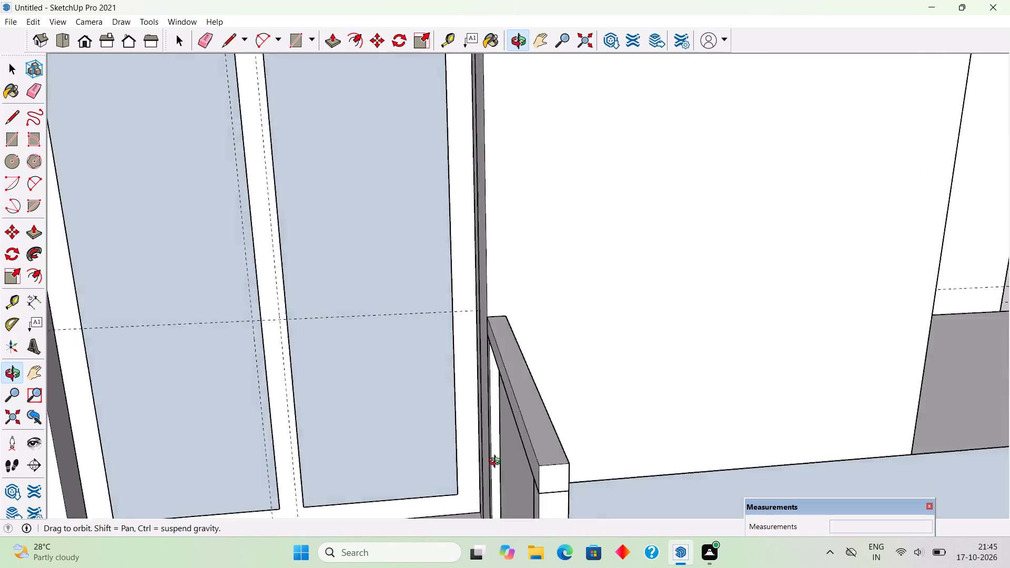
middle_drag(497, 463, 236, 420)
scroll(380, 405, up, 6)
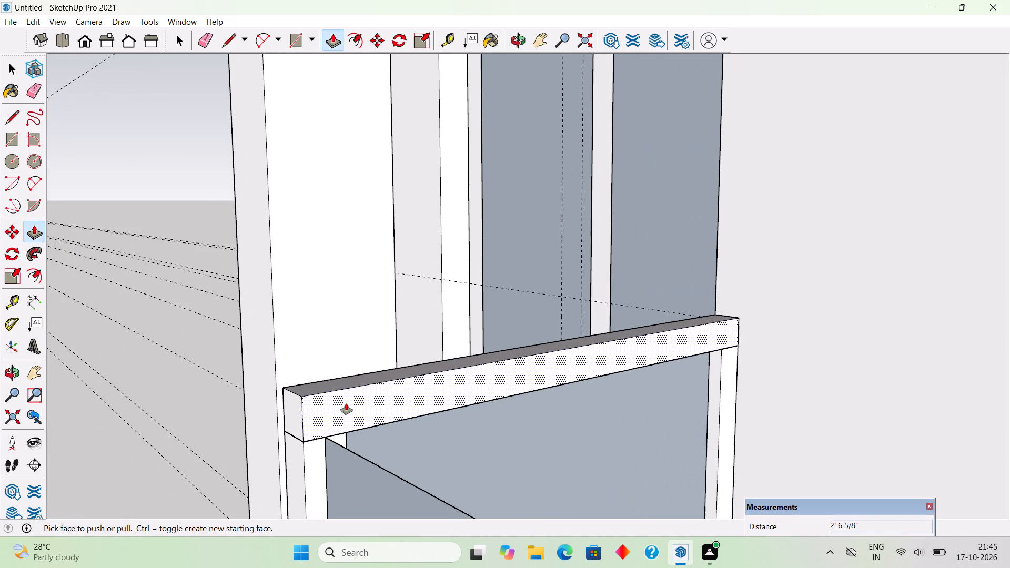
key(l)
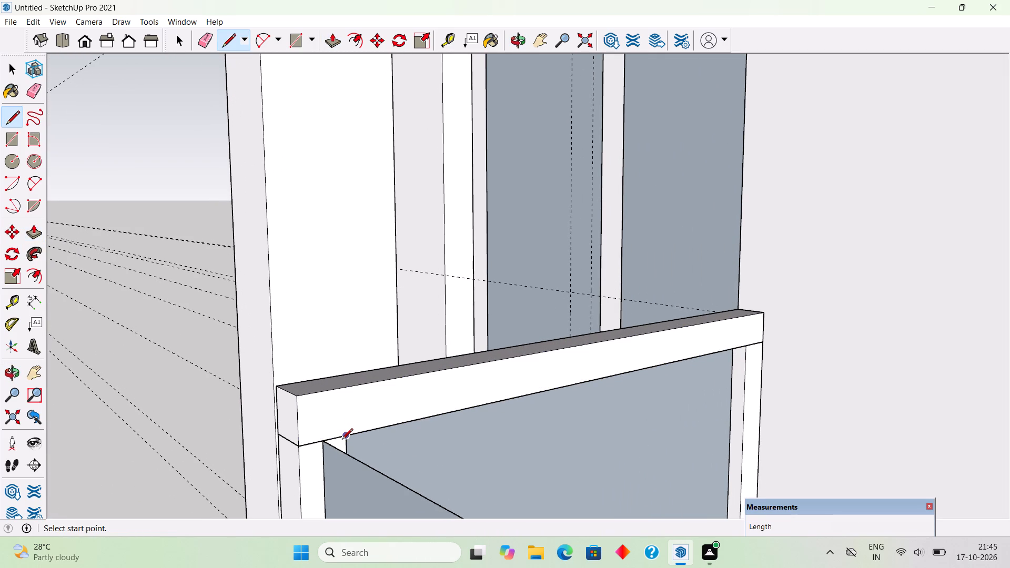
click(342, 440)
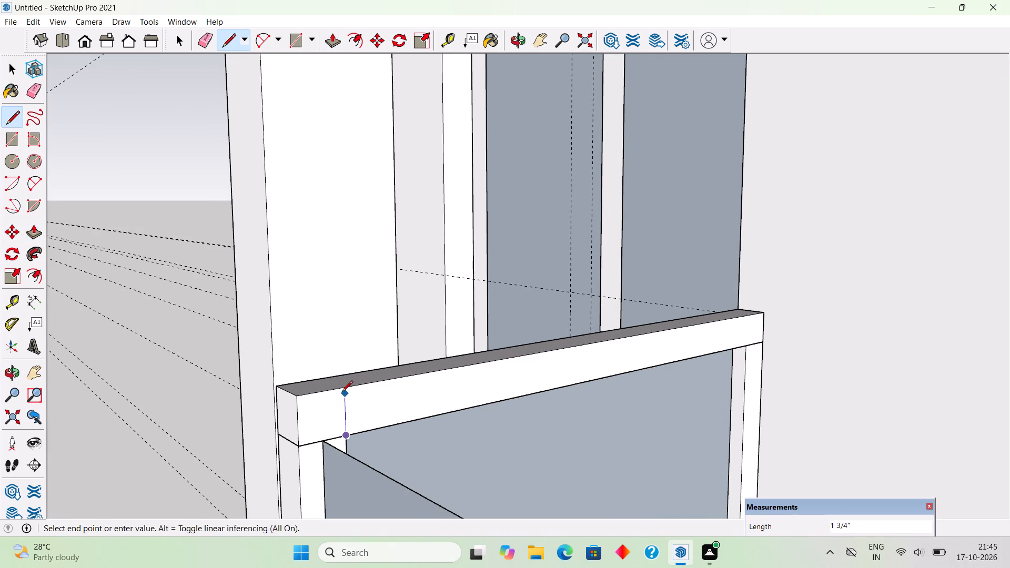
click(342, 391)
Push/pull the marked-off end face about 17' 1" along the long front glass panel to the far corner post.
key(p)
click(324, 407)
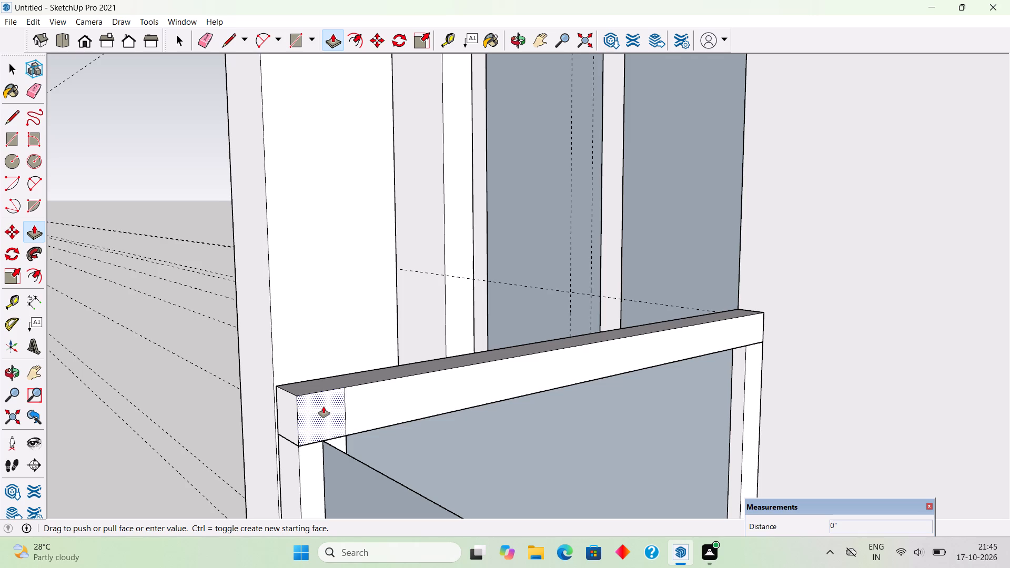
scroll(392, 419, down, 20)
scroll(392, 419, down, 6)
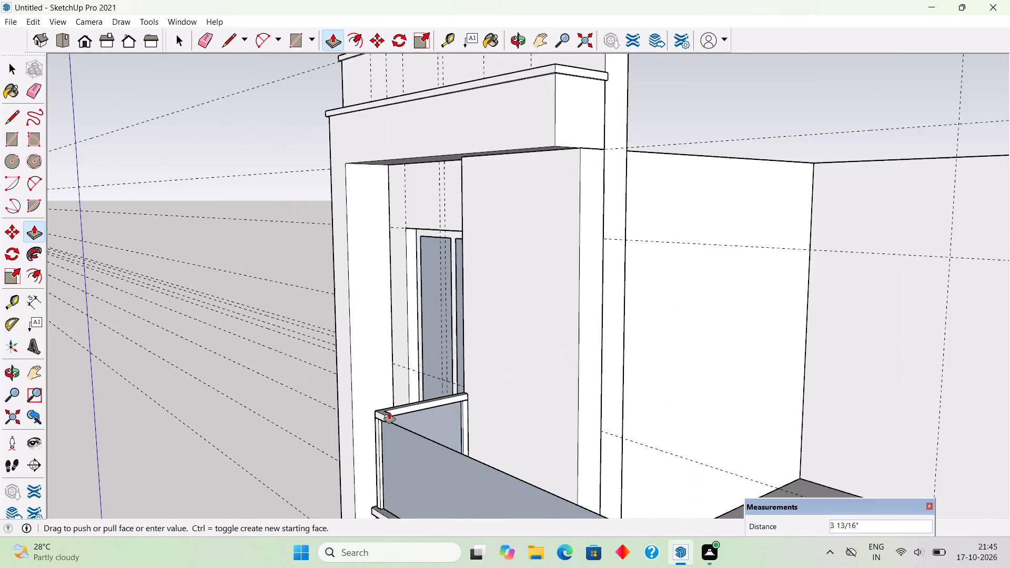
scroll(389, 412, down, 12)
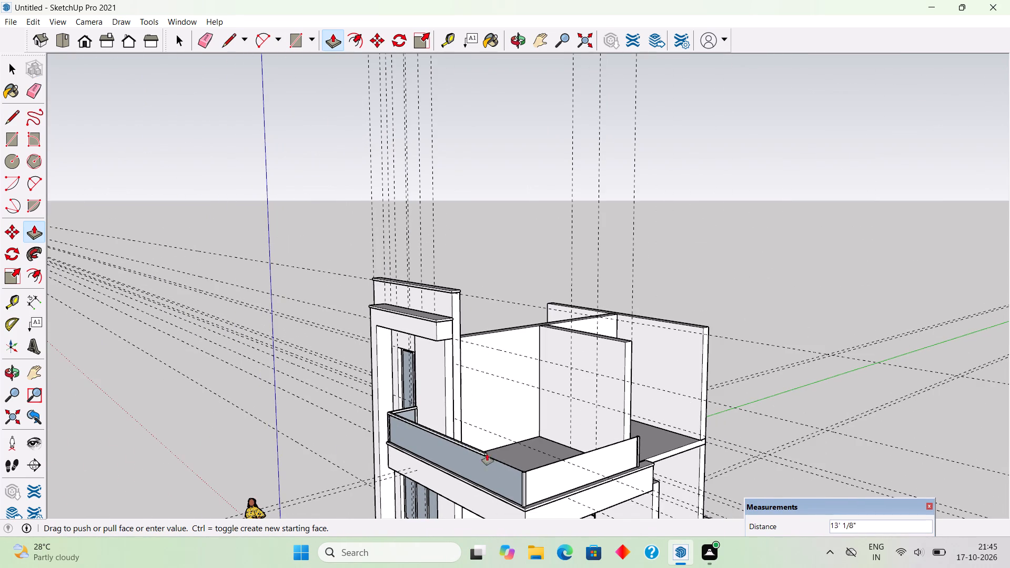
scroll(524, 467, up, 5)
click(526, 486)
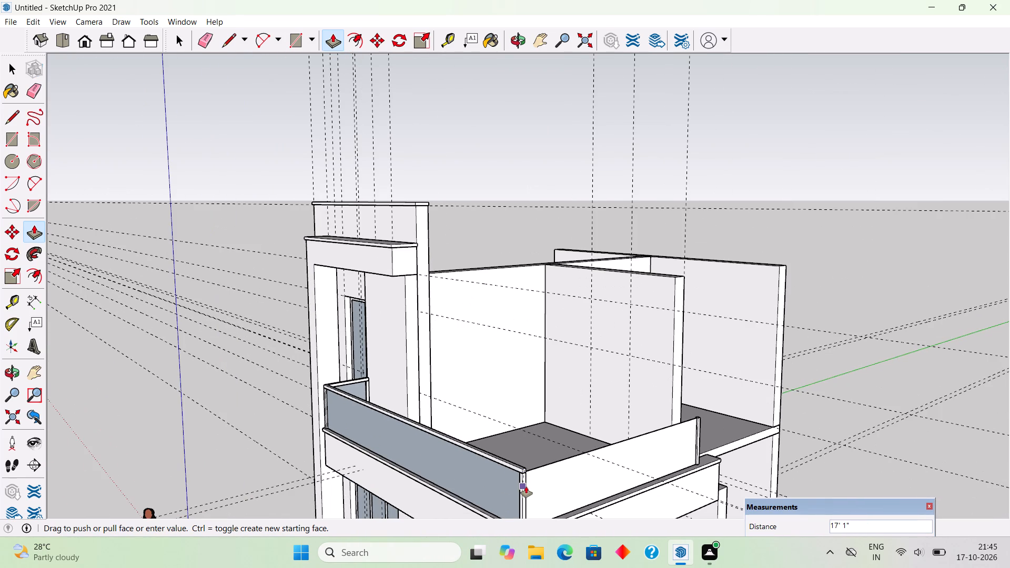
Draw a 2" vertical line across the front handrail's inner face at the far corner post, marking off a square end.
middle_drag(549, 476, 164, 475)
scroll(299, 368, up, 9)
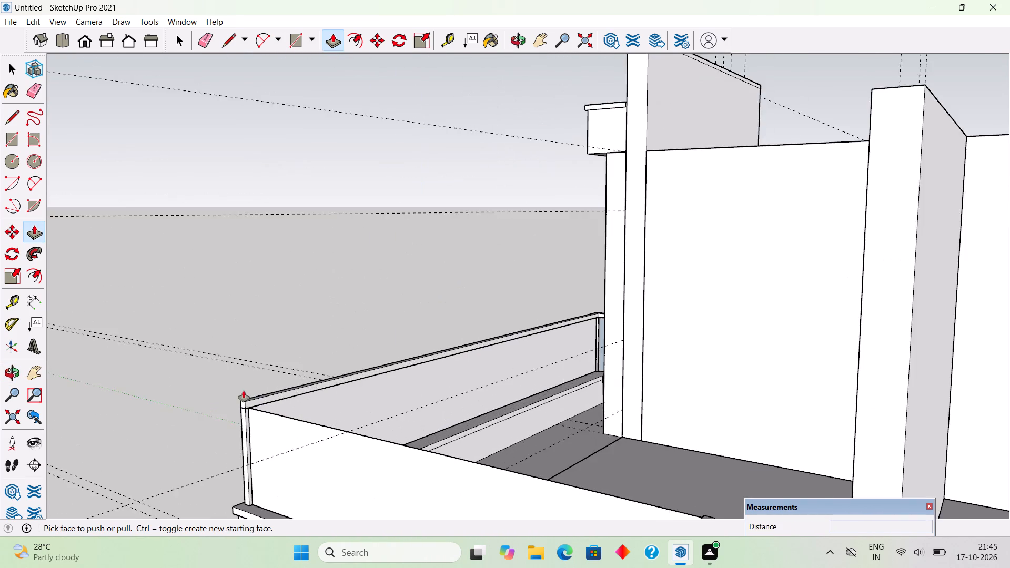
scroll(244, 391, up, 13)
key(l)
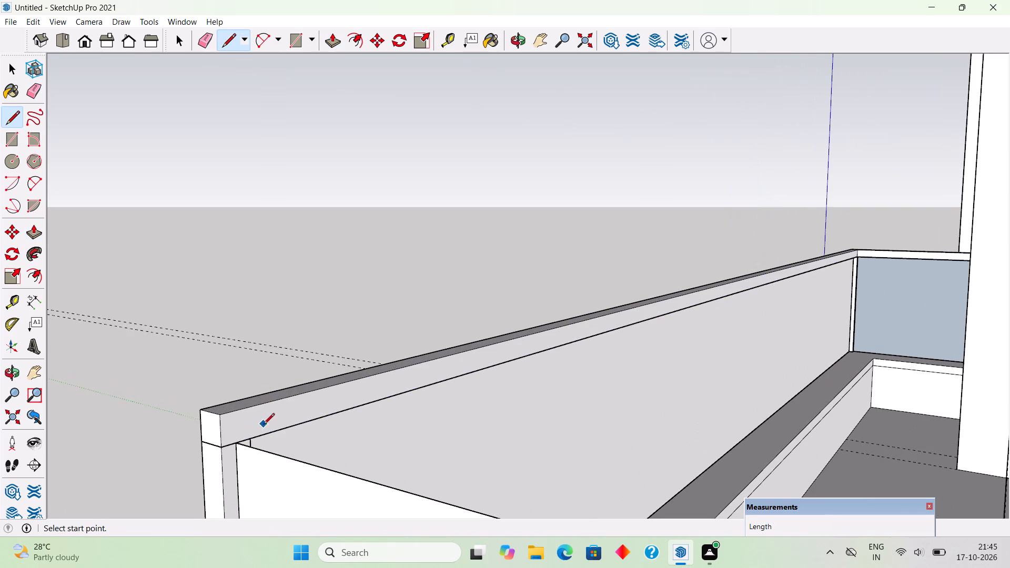
click(254, 440)
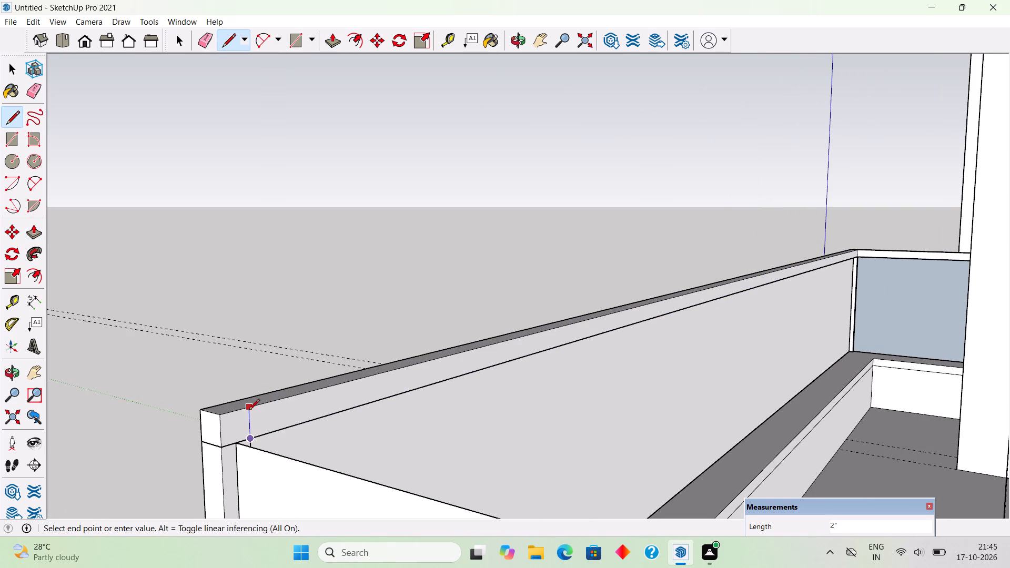
click(249, 410)
Push/pull the marked-off face at the far corner along the opposite side glass panel to its end post.
key(p)
click(244, 421)
scroll(293, 432, down, 1)
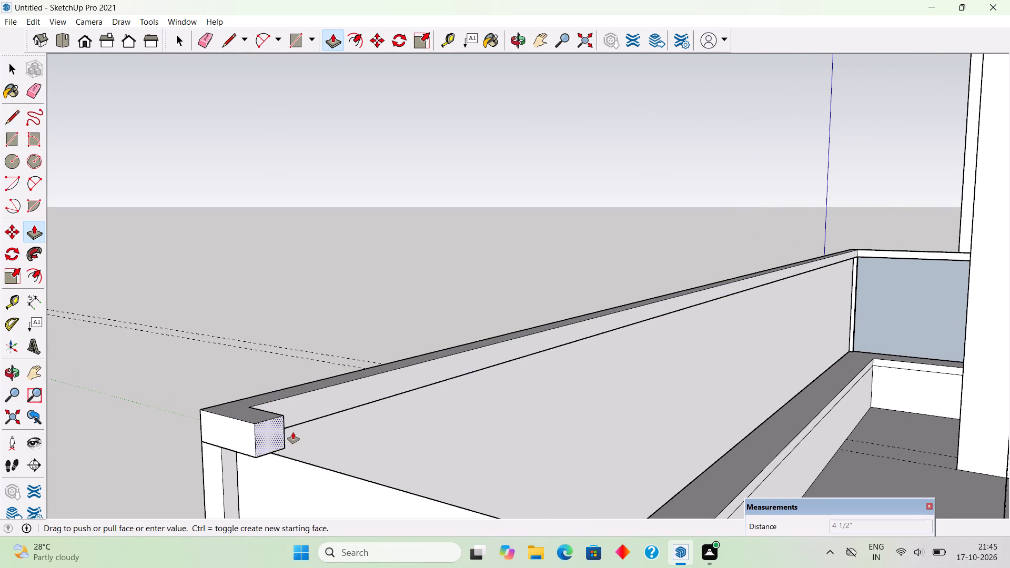
scroll(293, 432, down, 20)
scroll(293, 432, down, 7)
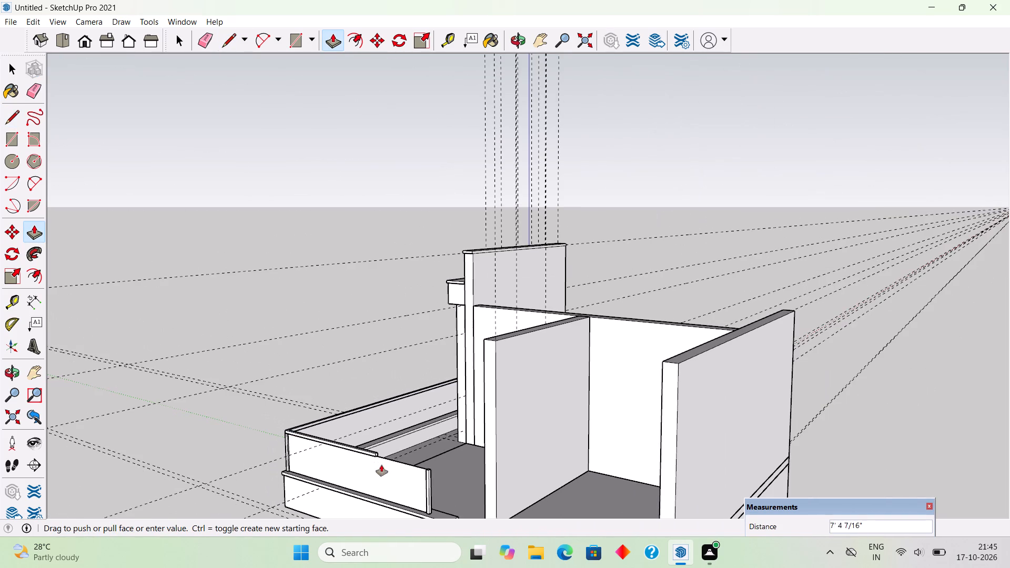
click(431, 481)
Select the whole connected balcony handrail, make it a group, and clear the selection.
key(space)
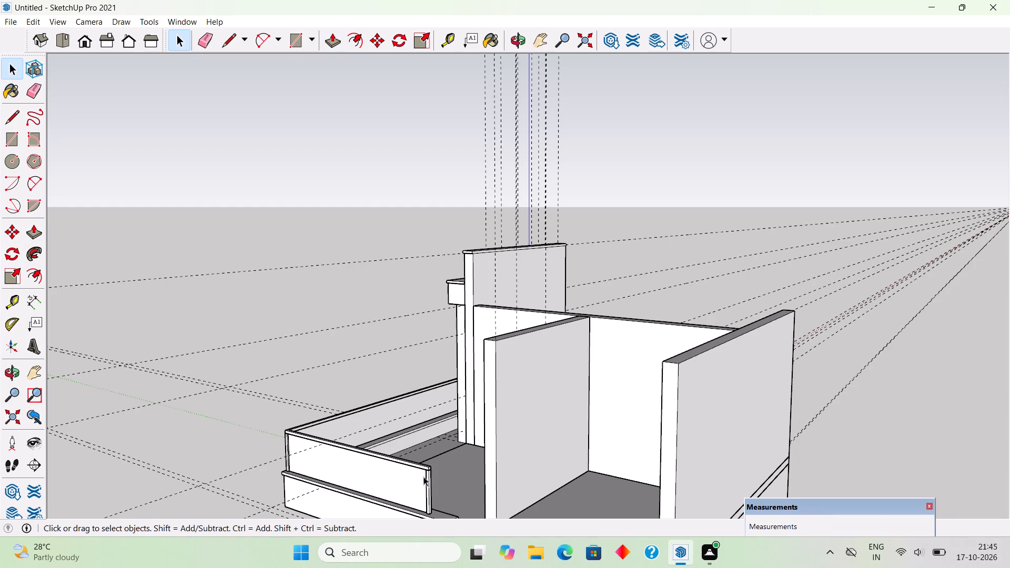
double_click(353, 449)
click(353, 449)
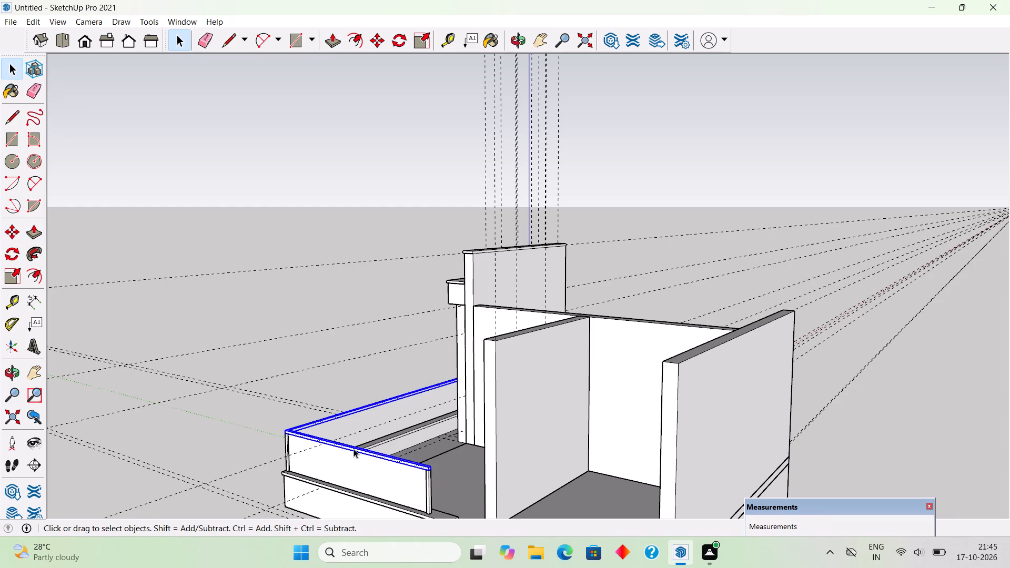
right_click(353, 449)
click(375, 359)
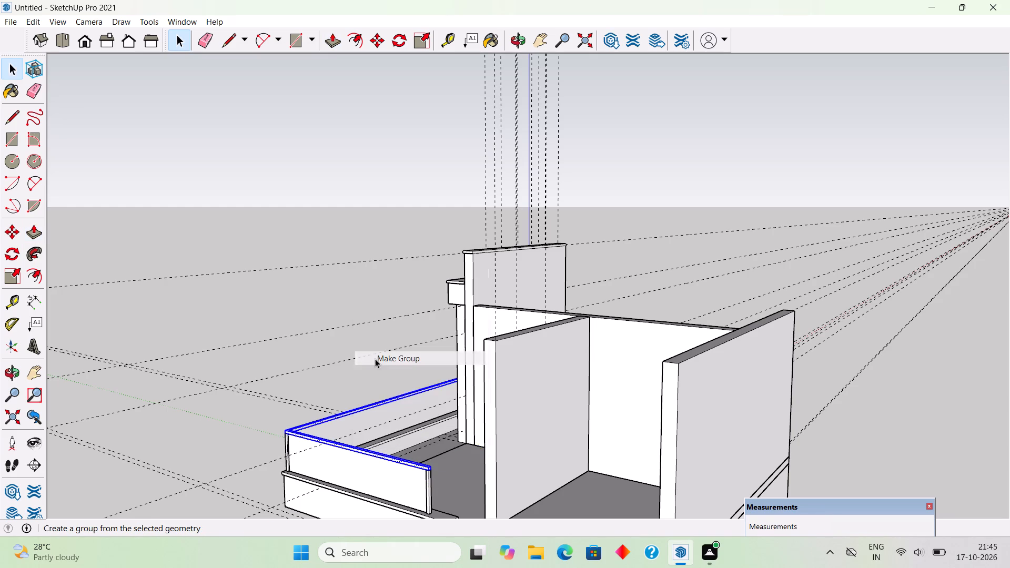
click(324, 278)
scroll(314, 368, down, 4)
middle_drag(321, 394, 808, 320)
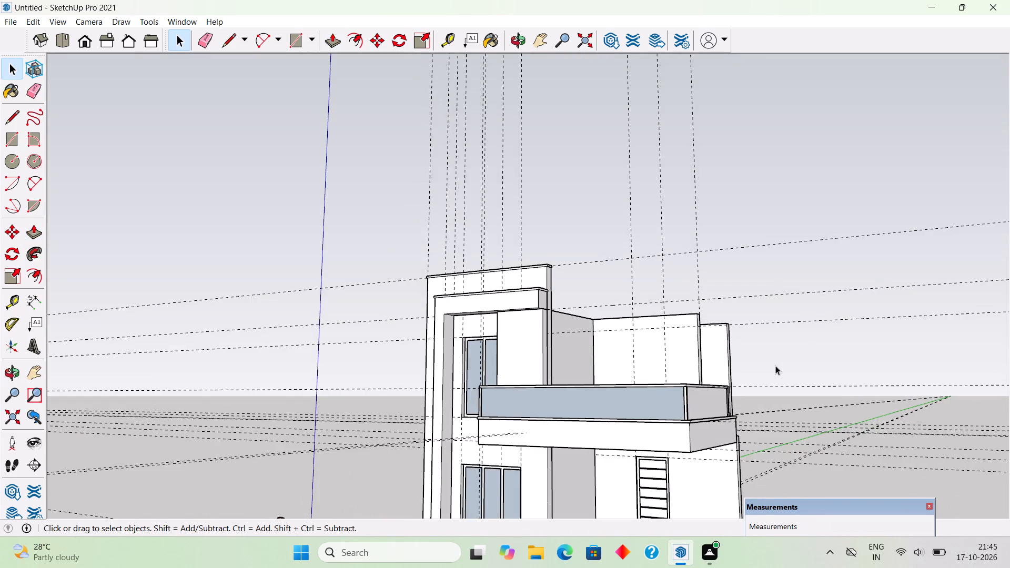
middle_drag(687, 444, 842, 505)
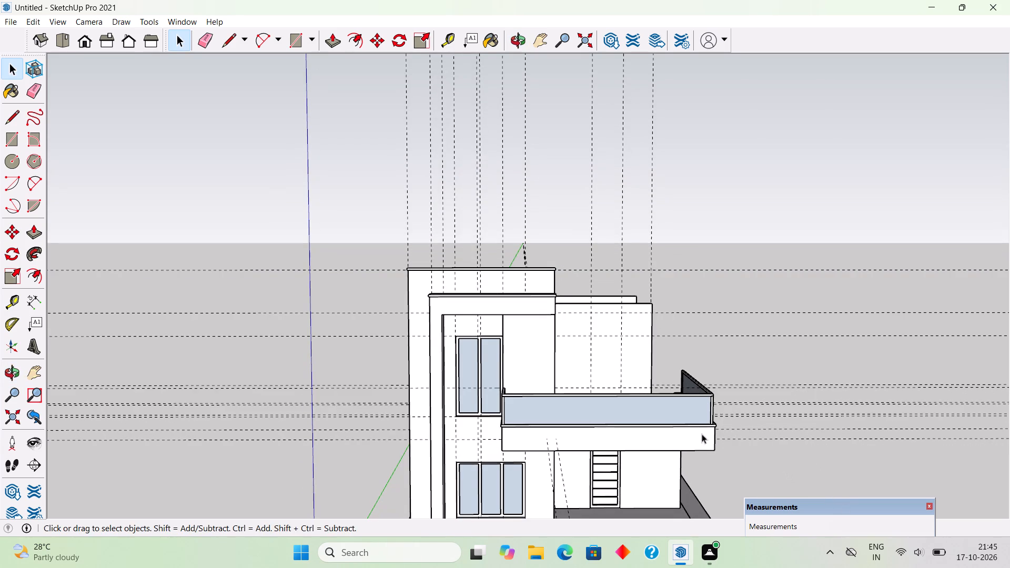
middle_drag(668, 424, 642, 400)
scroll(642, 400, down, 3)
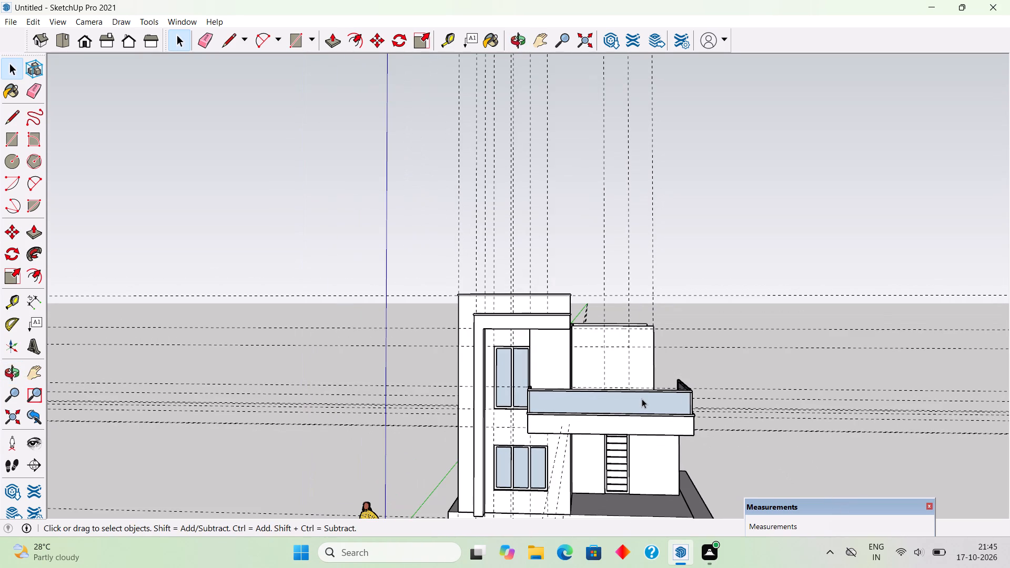
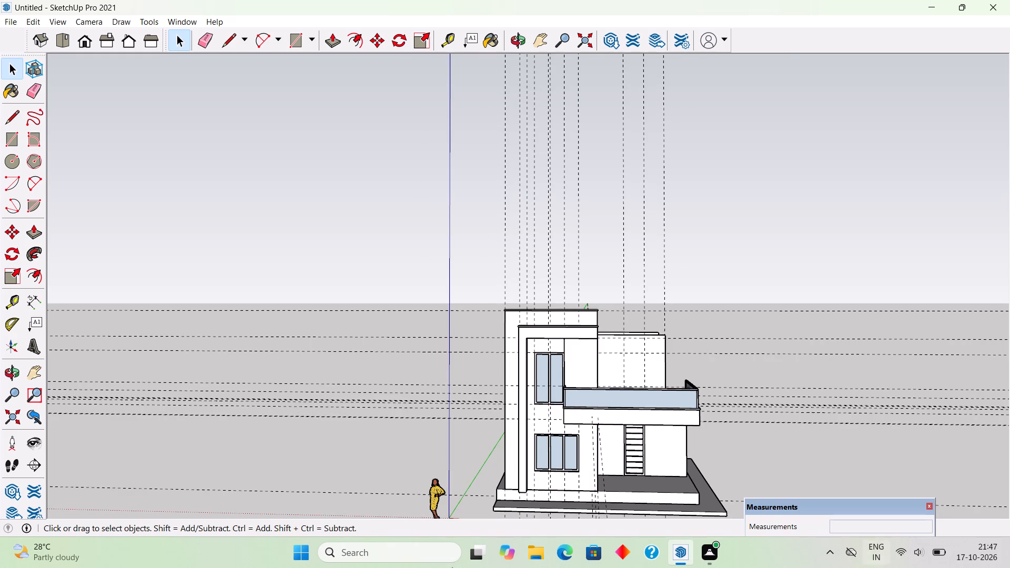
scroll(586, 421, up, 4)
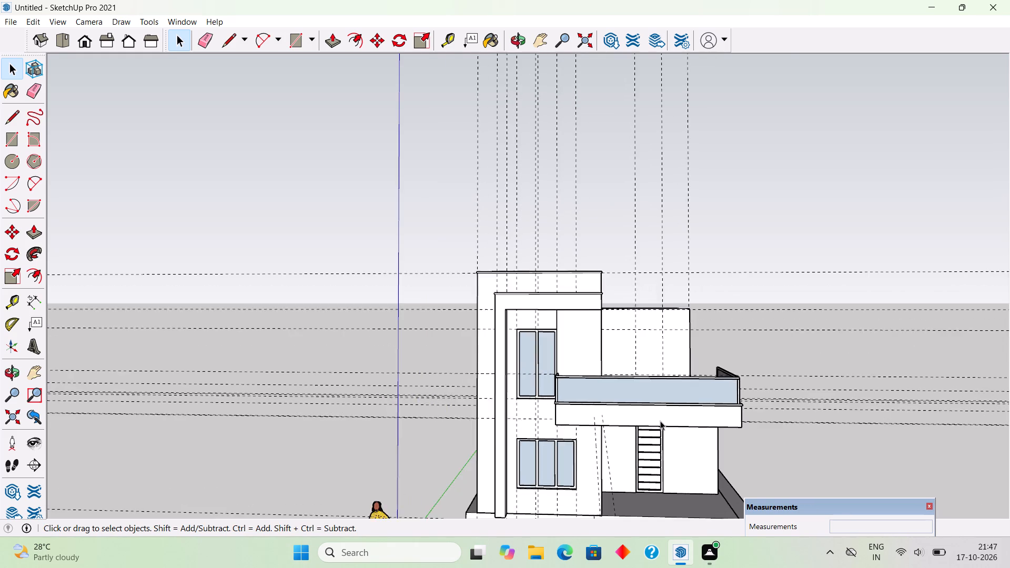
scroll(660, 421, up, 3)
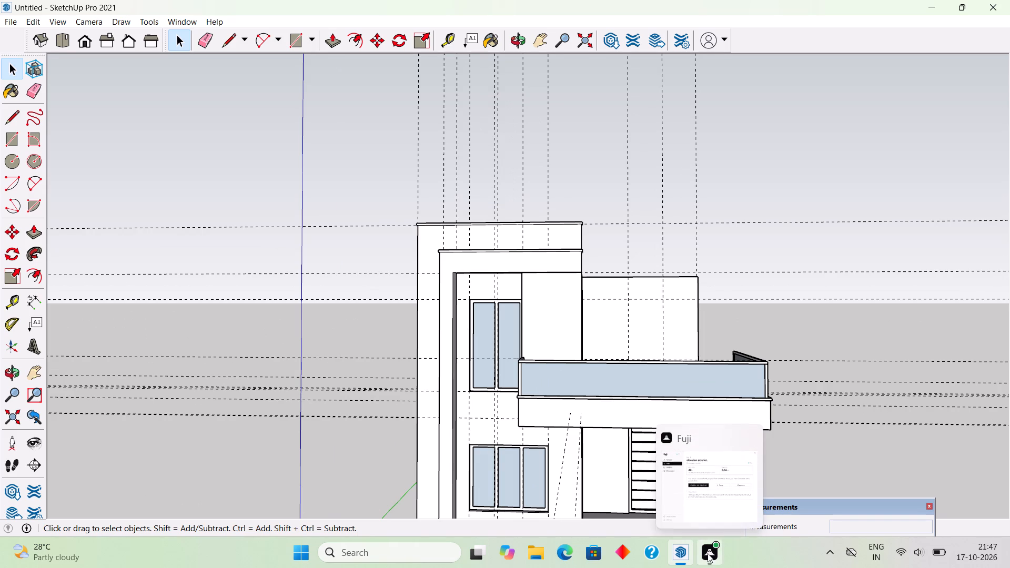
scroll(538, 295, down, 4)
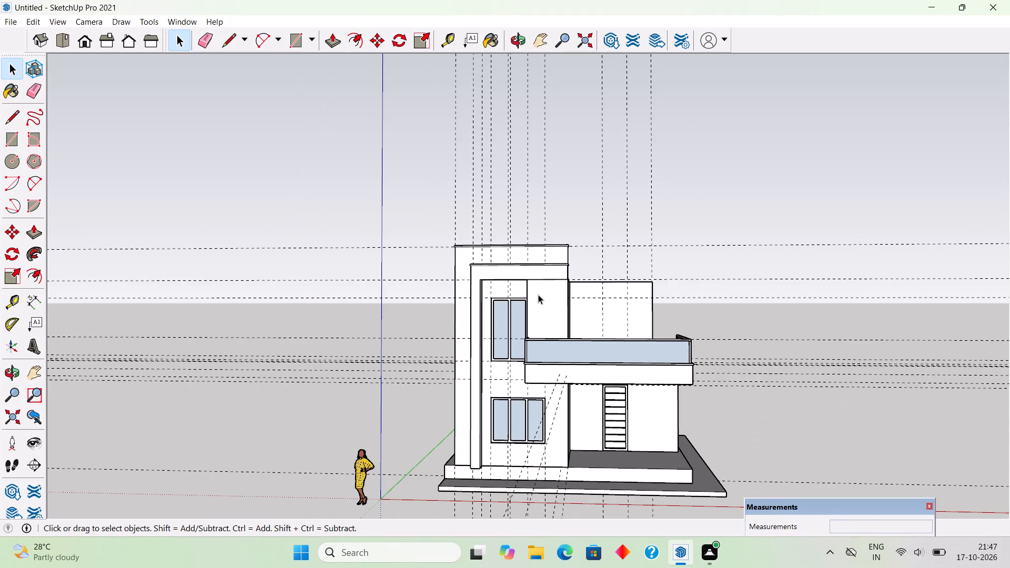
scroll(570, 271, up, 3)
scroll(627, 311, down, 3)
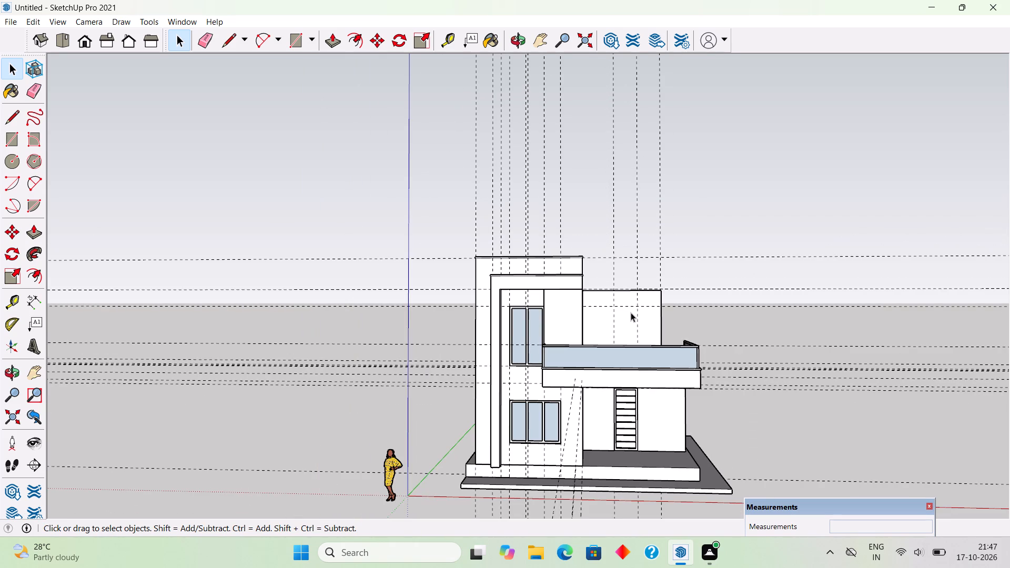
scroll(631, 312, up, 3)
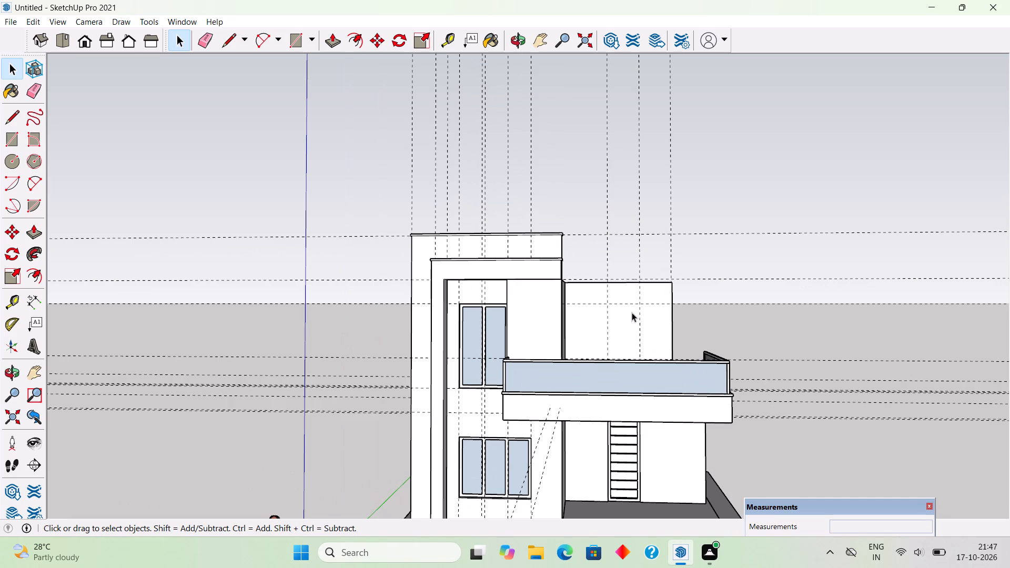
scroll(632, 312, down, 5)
Open the upper floor slab for editing, push/pull its exposed side edge outward 3', and close the slab.
middle_drag(686, 343, 492, 390)
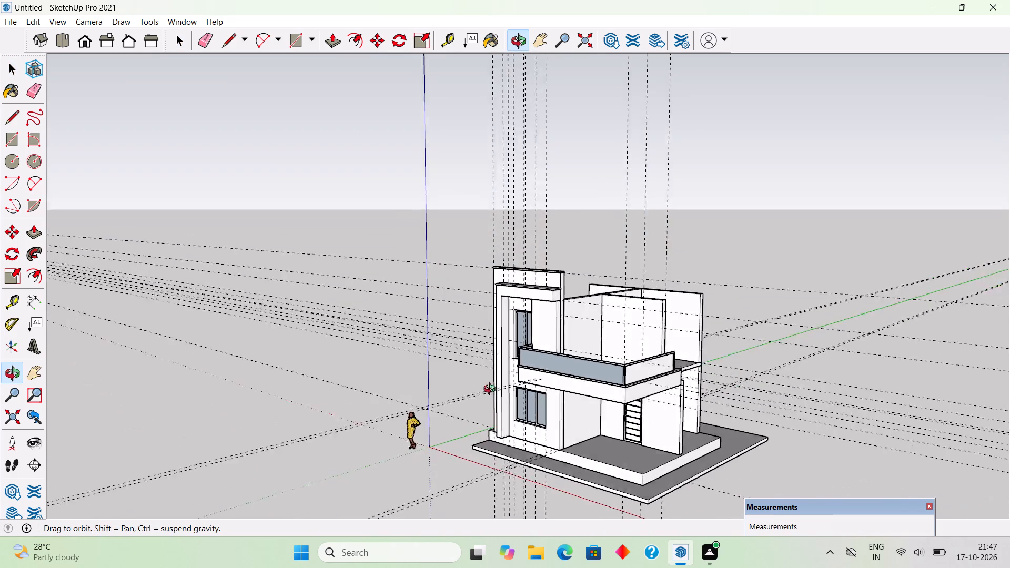
middle_drag(492, 390, 197, 387)
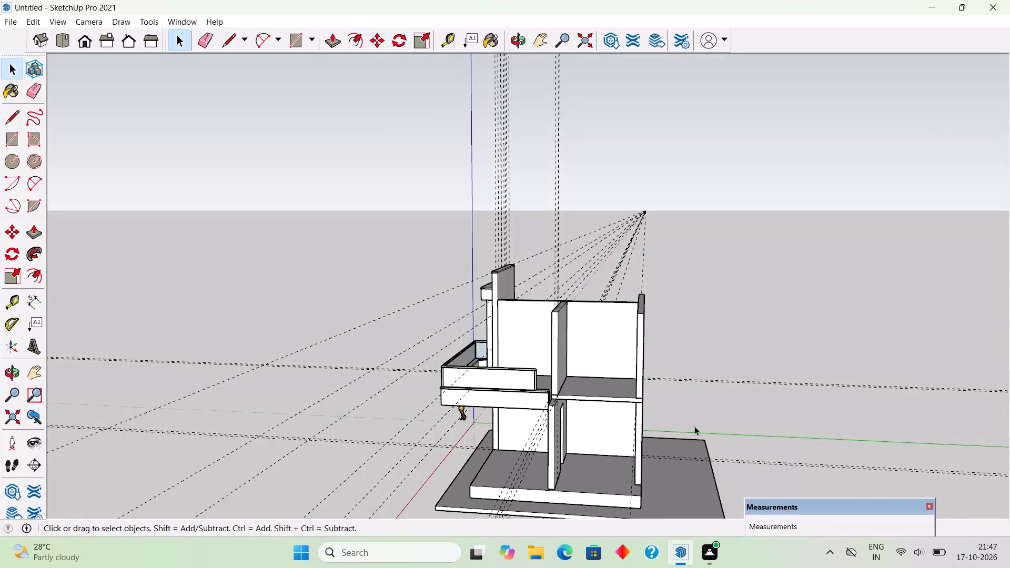
scroll(695, 426, up, 14)
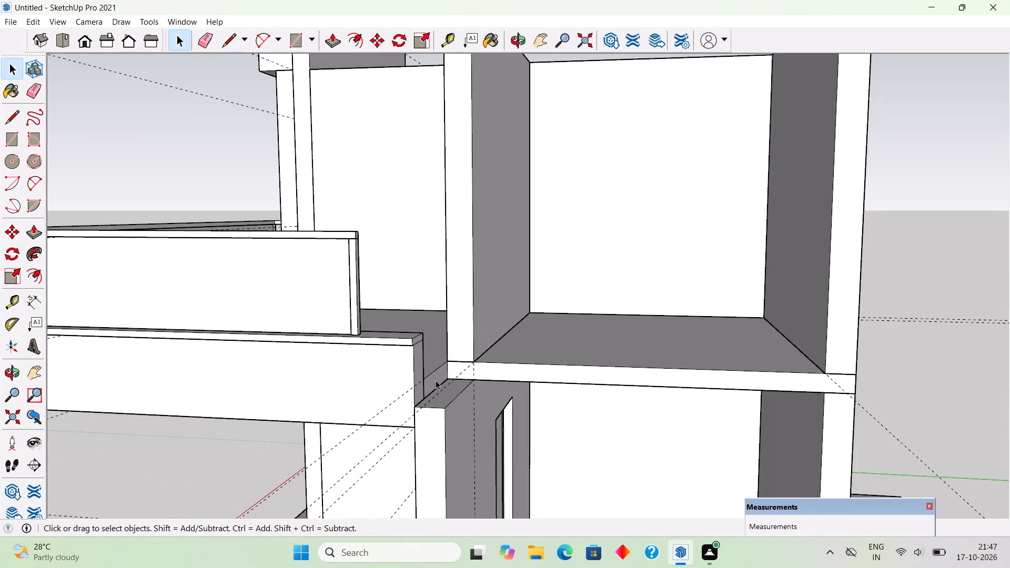
click(632, 377)
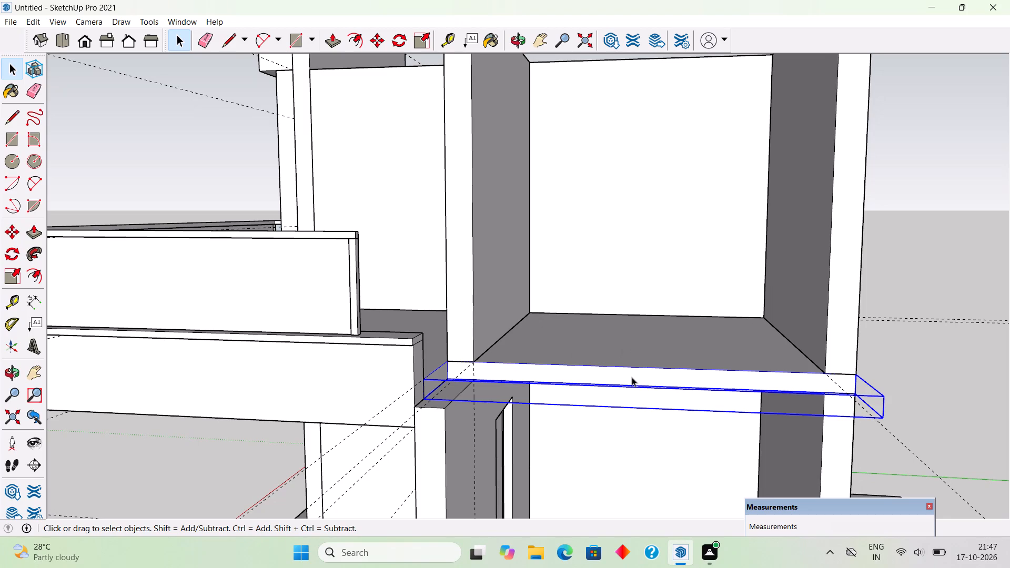
scroll(669, 366, down, 3)
scroll(623, 383, up, 4)
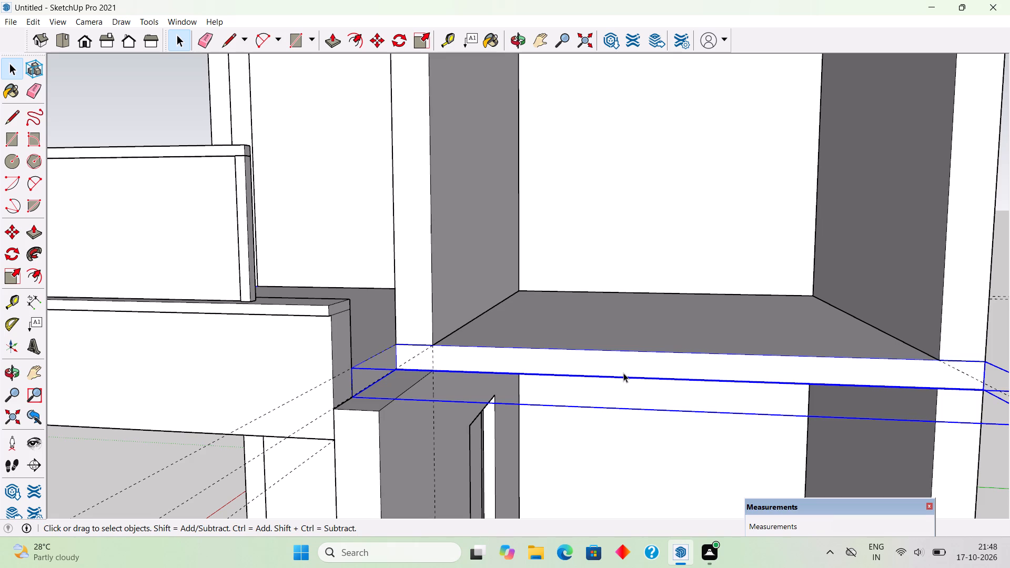
scroll(623, 373, up, 4)
triple_click(623, 373)
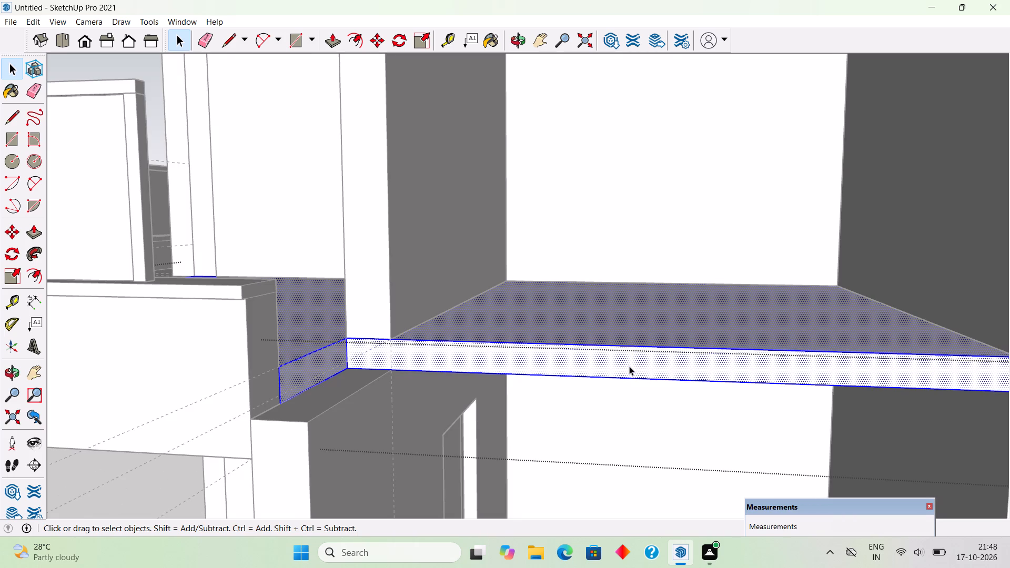
key(p)
click(629, 366)
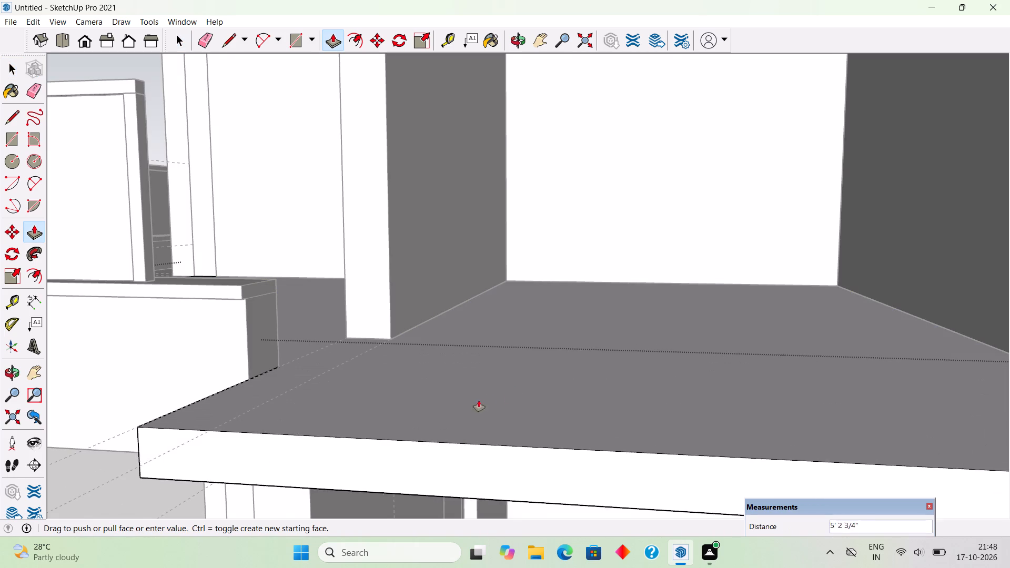
click(248, 343)
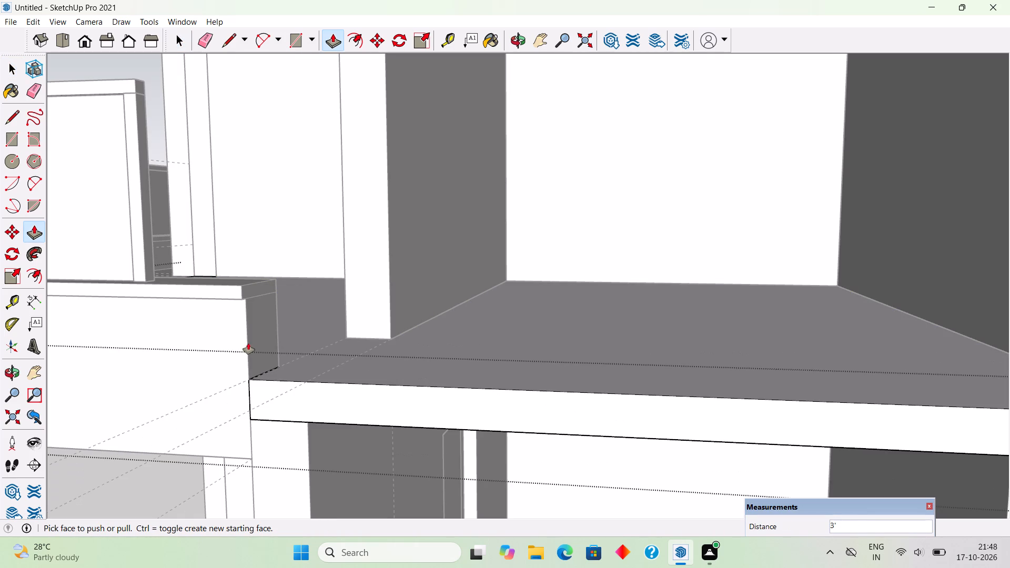
key(space)
scroll(371, 391, down, 7)
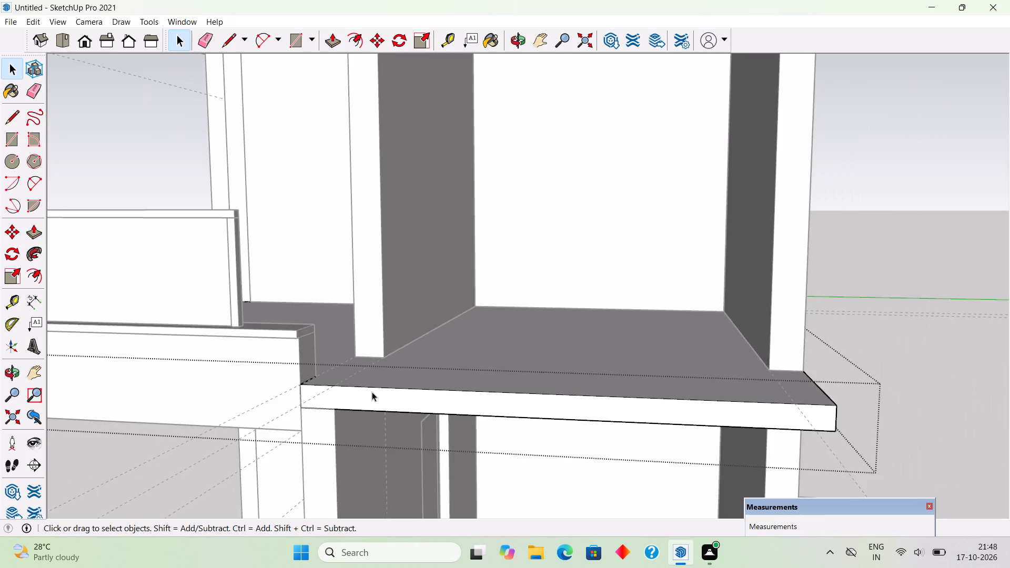
scroll(372, 392, down, 5)
click(759, 315)
Examine the balcony railing, its underside and the extended floor slab from the front, below and the open side.
middle_drag(520, 475, 713, 494)
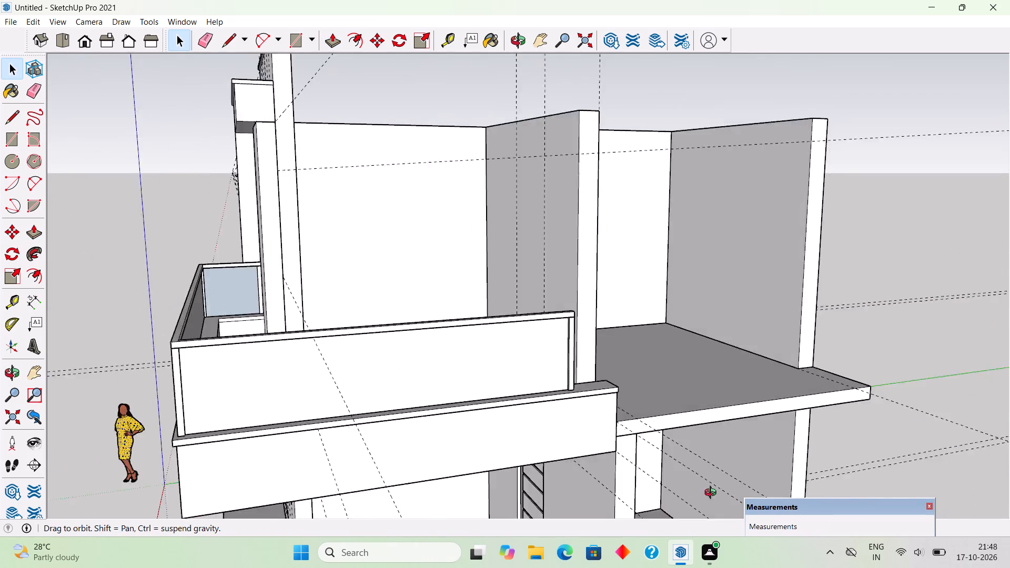
middle_drag(713, 494, 876, 487)
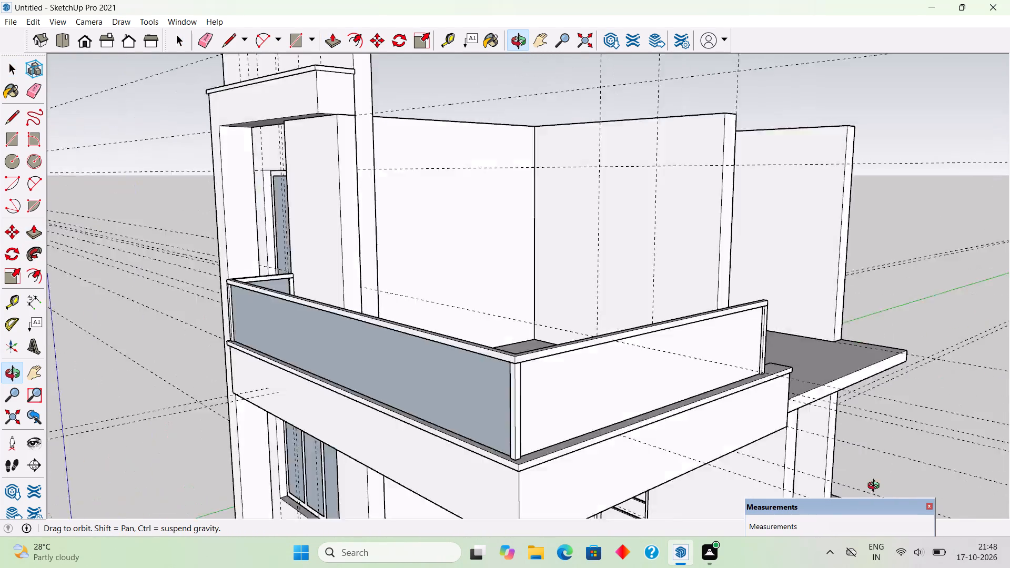
middle_drag(876, 487, 890, 485)
middle_drag(590, 391, 731, 408)
middle_drag(729, 308, 702, 338)
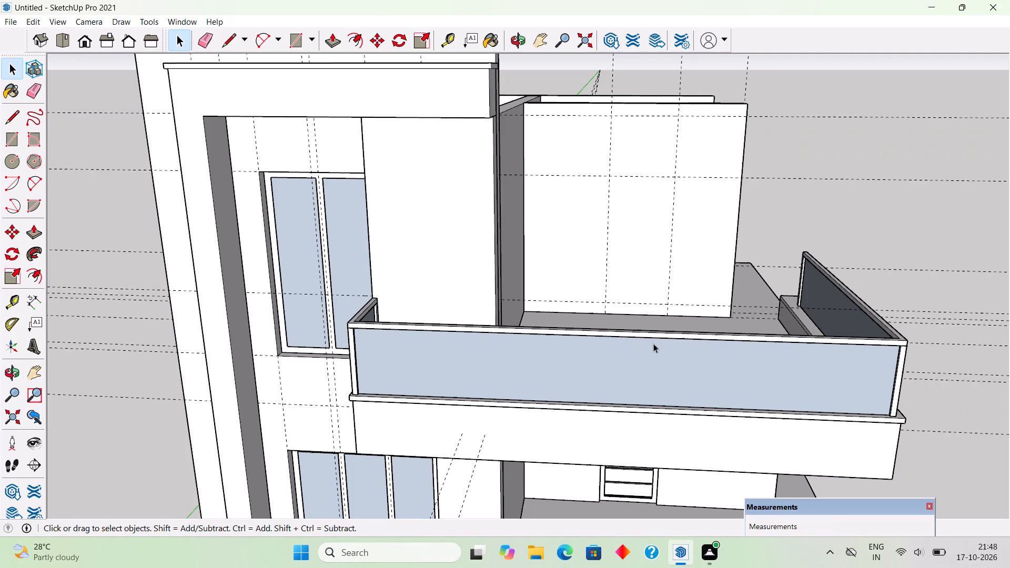
middle_drag(653, 343, 391, 99)
scroll(391, 99, down, 4)
scroll(88, 0, down, 2)
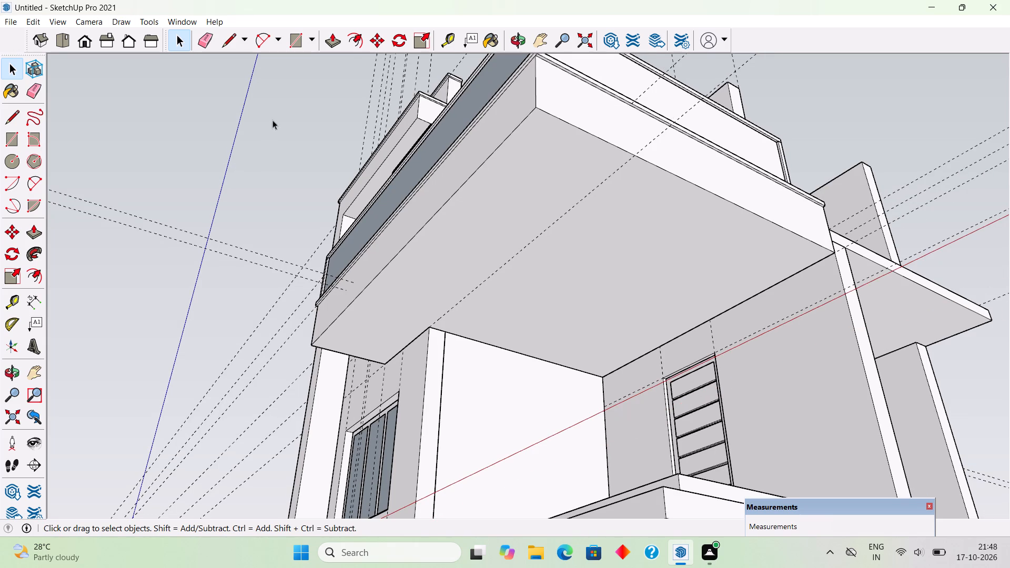
middle_drag(381, 243, 518, 346)
scroll(518, 346, down, 4)
middle_drag(568, 231, 608, 344)
middle_drag(683, 297, 612, 316)
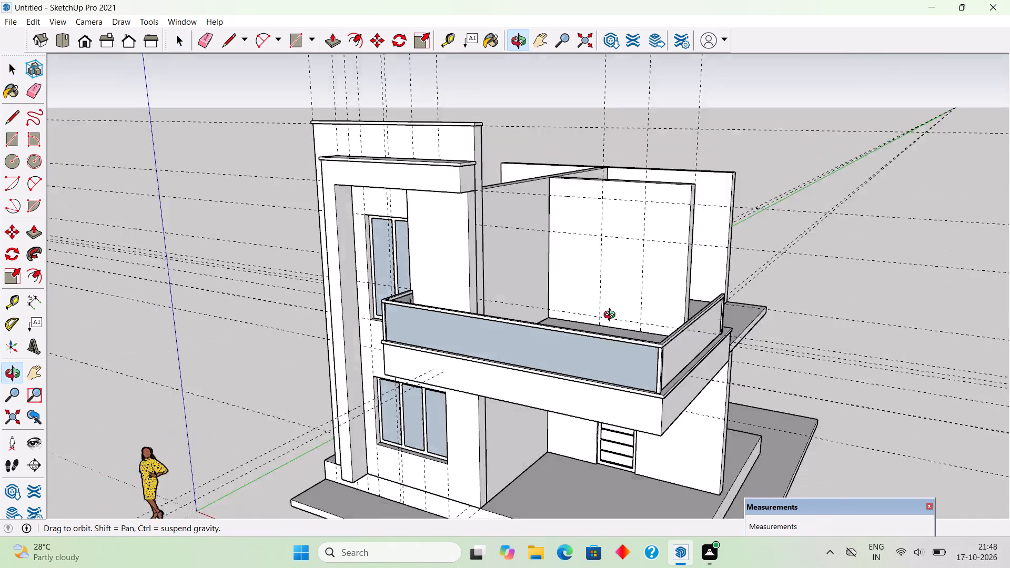
middle_drag(612, 316, 322, 373)
scroll(479, 431, up, 4)
middle_drag(612, 454, 532, 433)
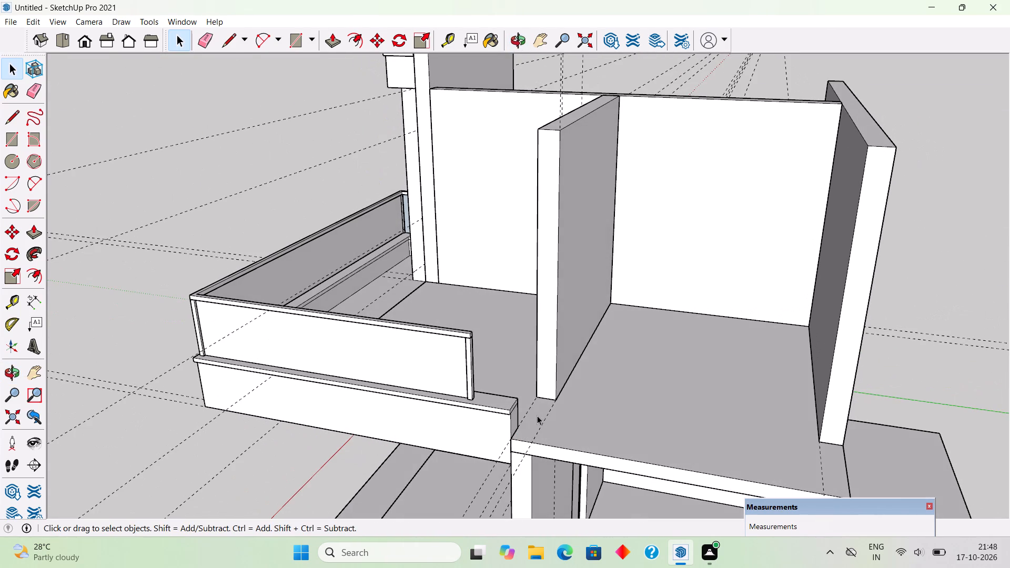
middle_drag(537, 414, 492, 410)
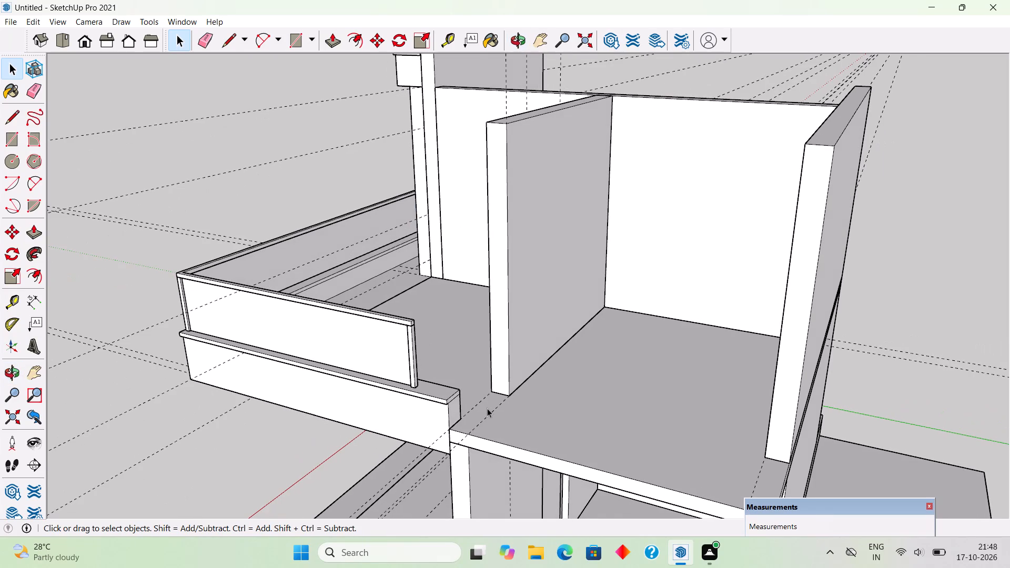
scroll(487, 409, down, 5)
middle_drag(466, 397, 936, 290)
middle_drag(617, 329, 684, 354)
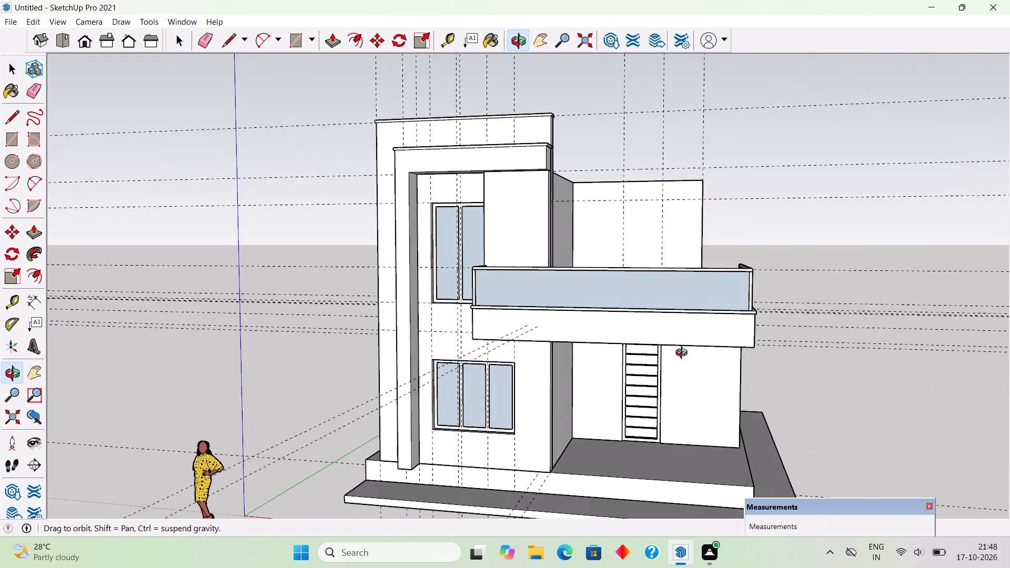
middle_drag(684, 354, 698, 358)
scroll(698, 358, down, 2)
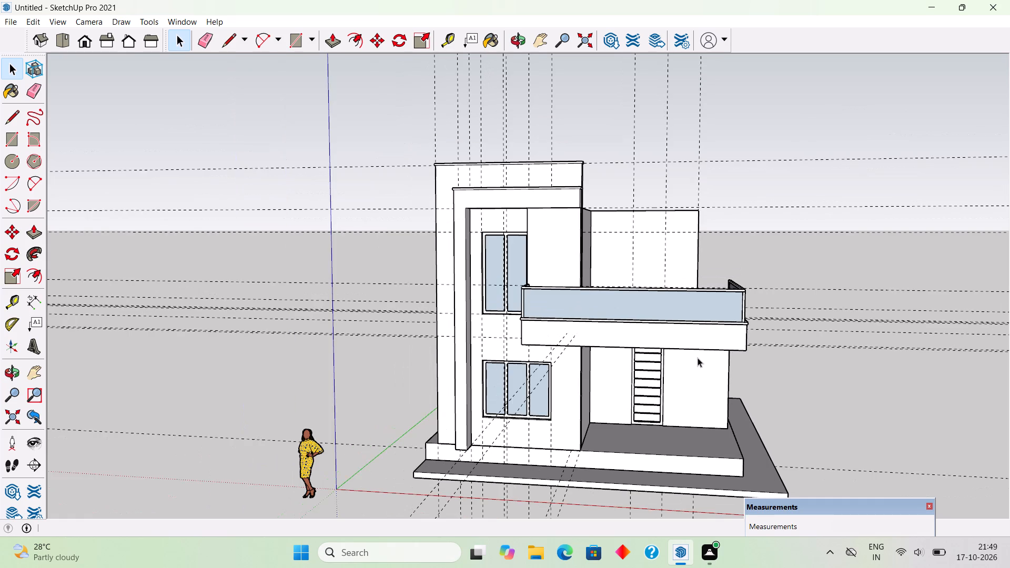
Place a vertical guide 1' from the inside corner on the upper-floor wall facing the balcony.
scroll(619, 264, up, 5)
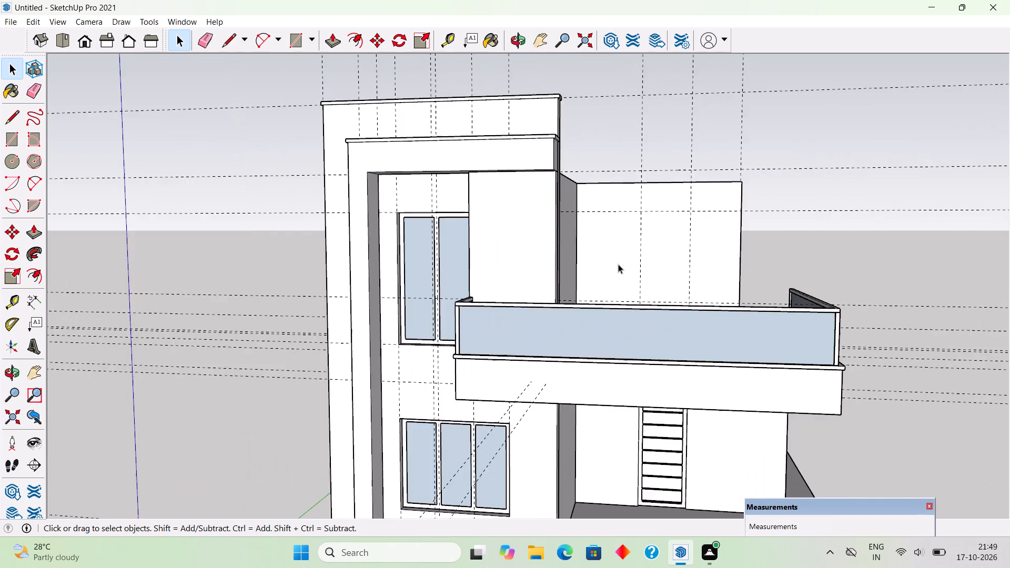
scroll(618, 264, up, 3)
middle_drag(622, 283, 641, 333)
scroll(650, 323, up, 4)
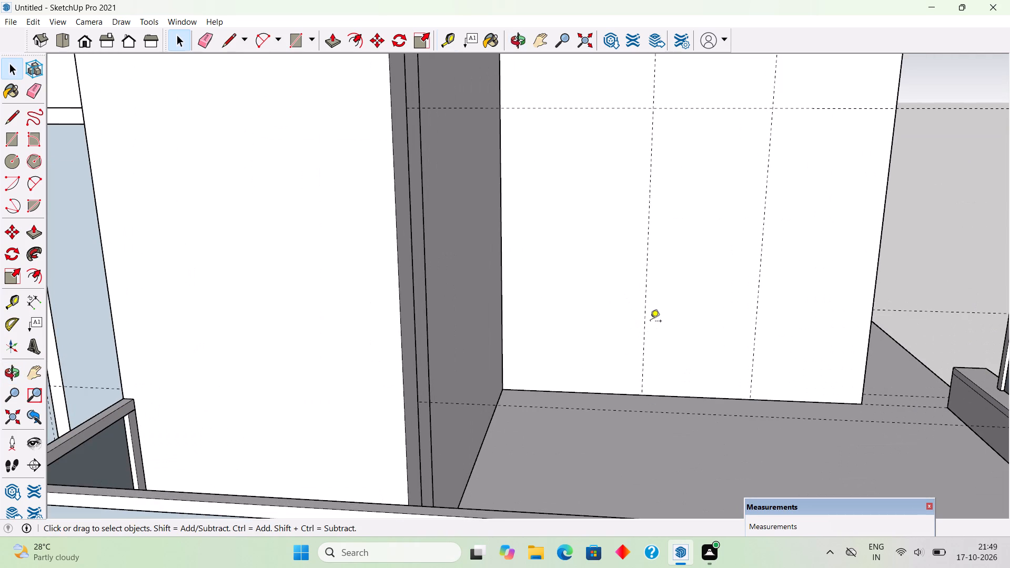
key(t)
click(502, 289)
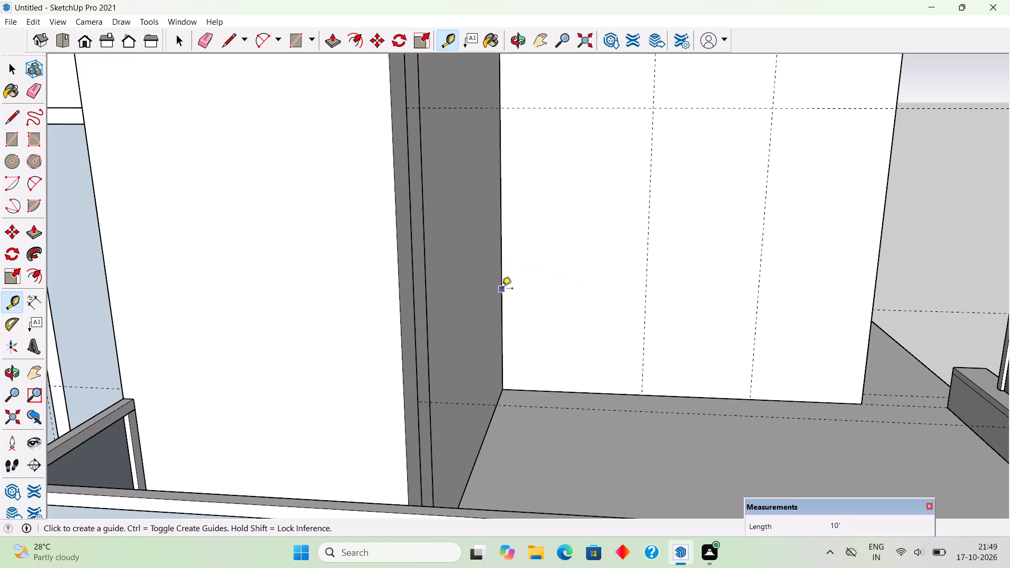
text(1')
key(Return)
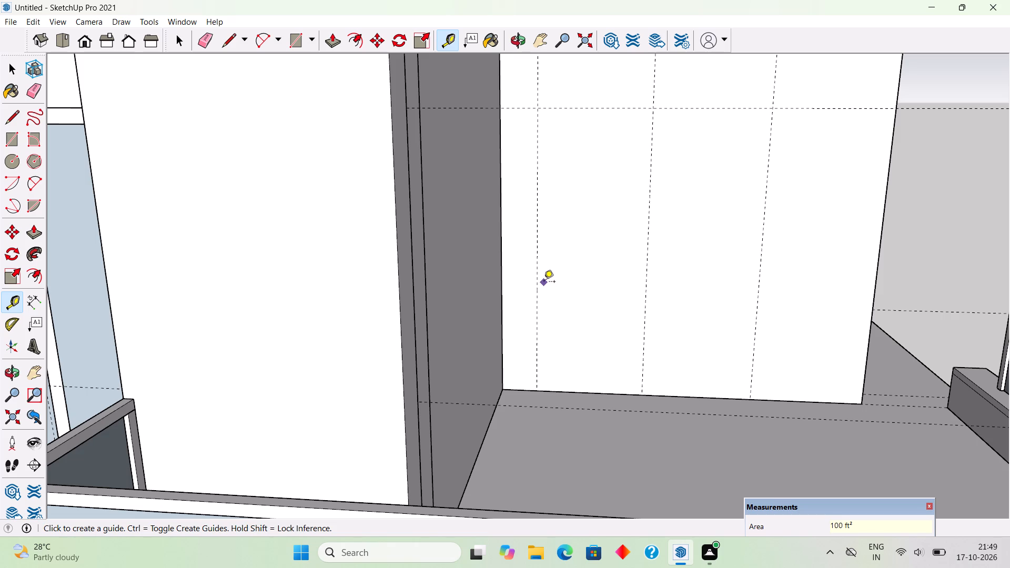
Place a second vertical guide on the same wall, 7' from the first one towards the wall's free end.
click(544, 282)
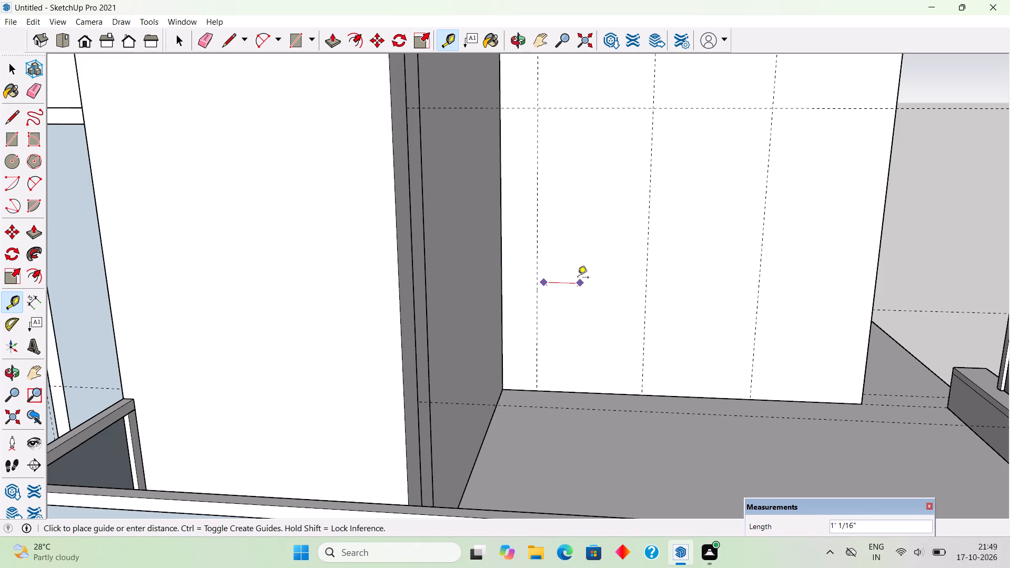
key(t)
click(537, 253)
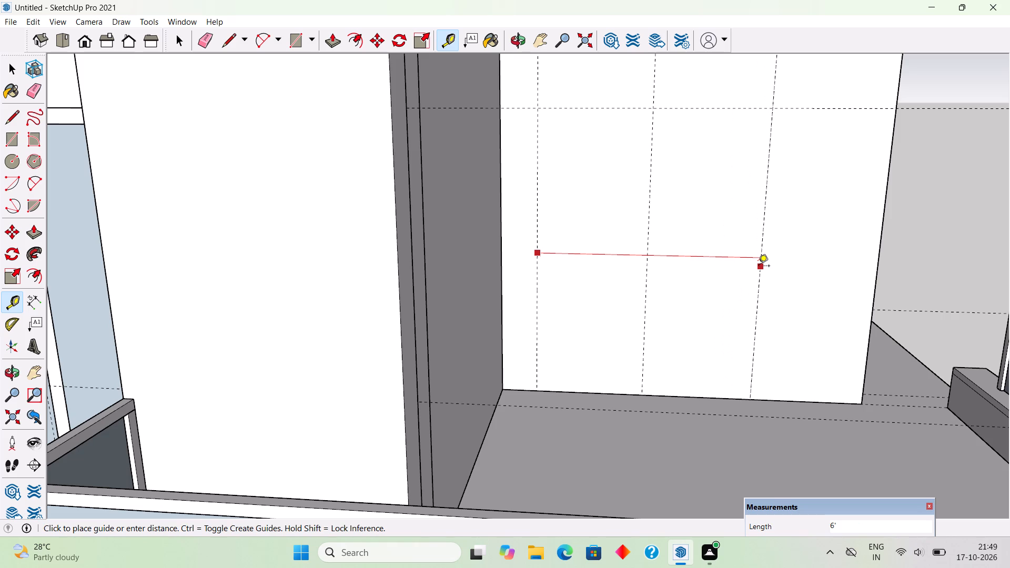
text(7')
key(Return)
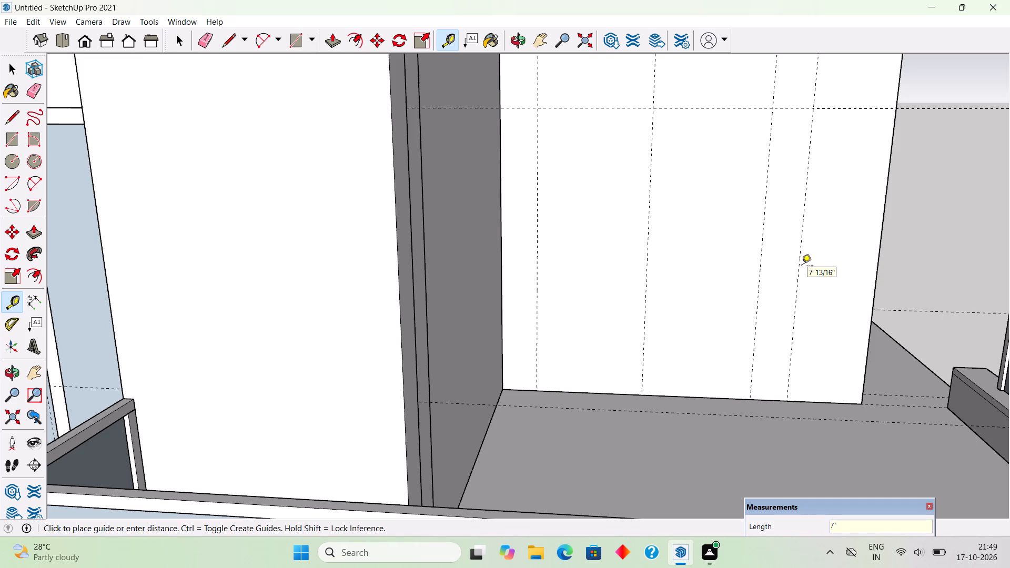
key(space)
Open the upper-floor wall facing the balcony for editing and place a horizontal guide 7' above its base.
triple_click(720, 245)
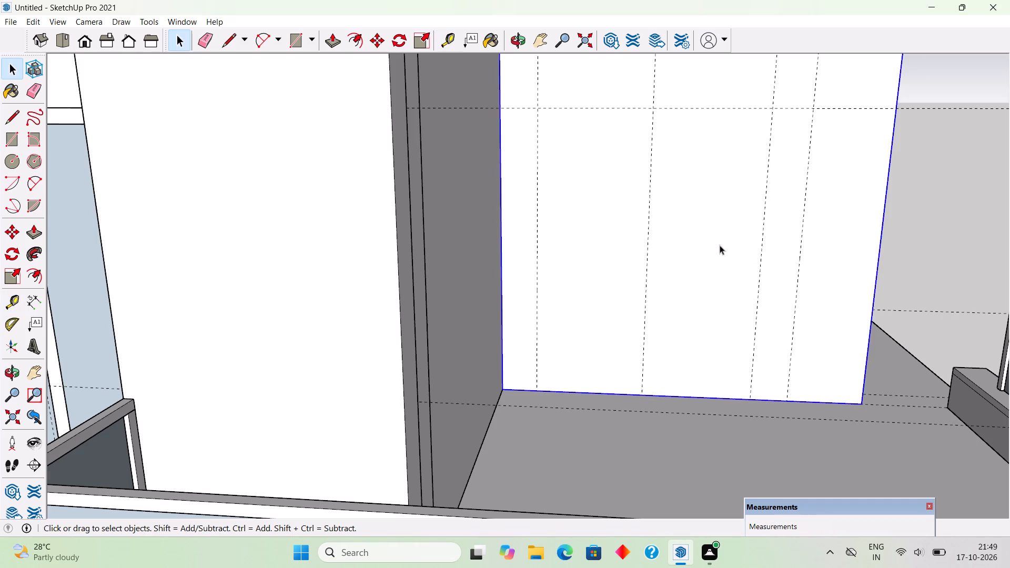
key(r)
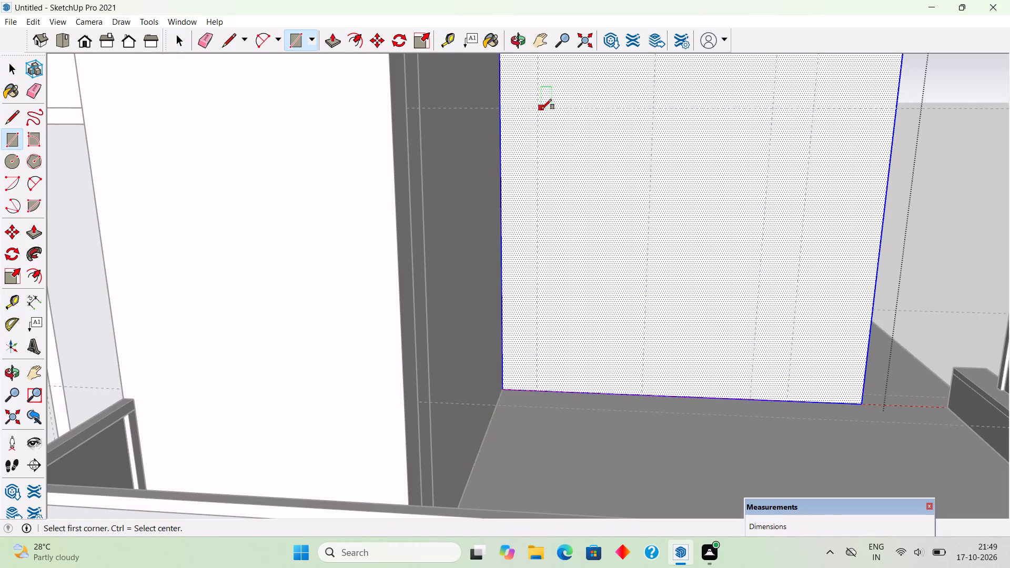
scroll(541, 109, down, 3)
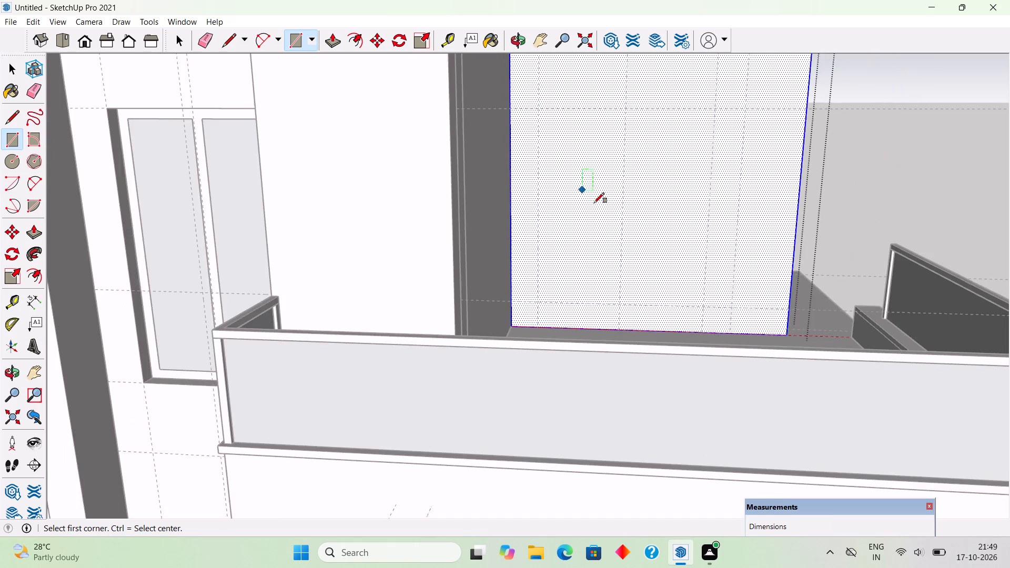
scroll(603, 214, down, 3)
middle_drag(623, 246, 642, 283)
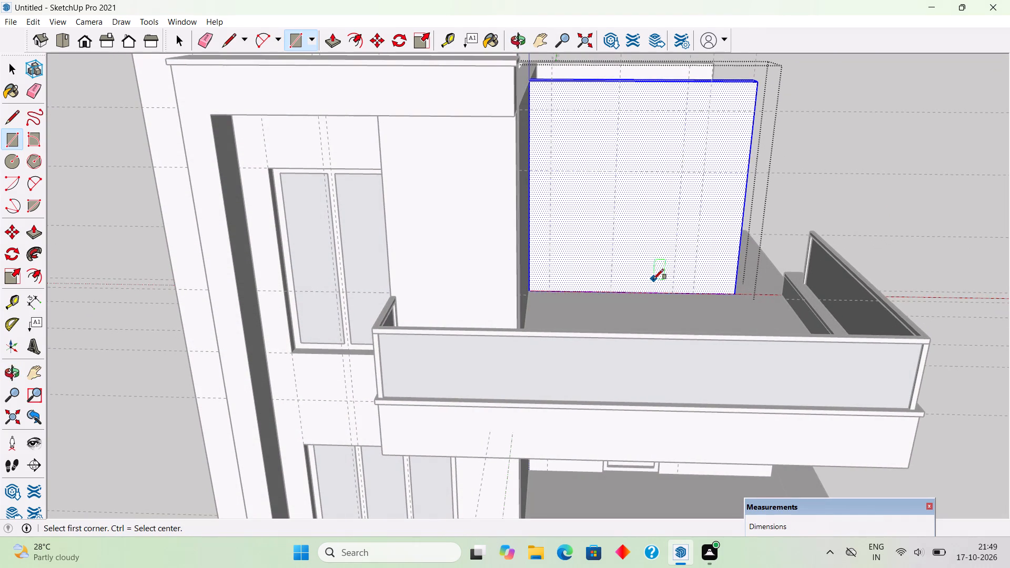
key(t)
scroll(647, 296, up, 3)
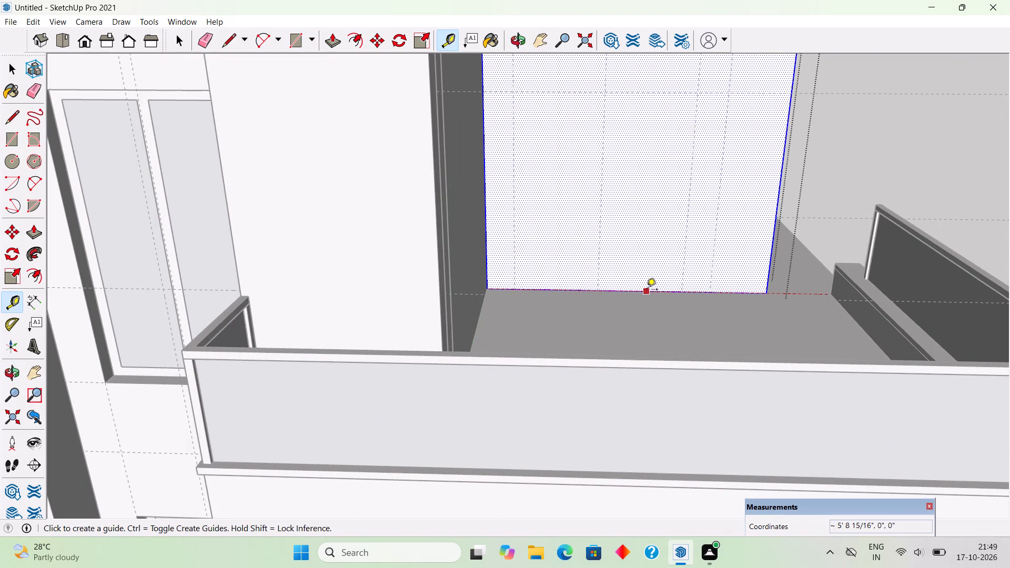
click(647, 290)
scroll(647, 198, down, 5)
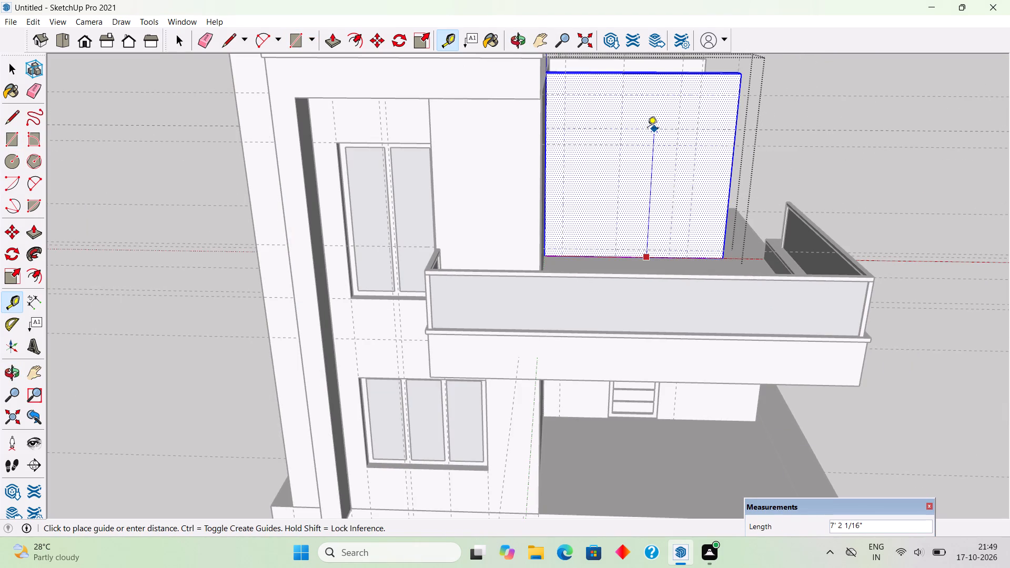
text(7')
key(Return)
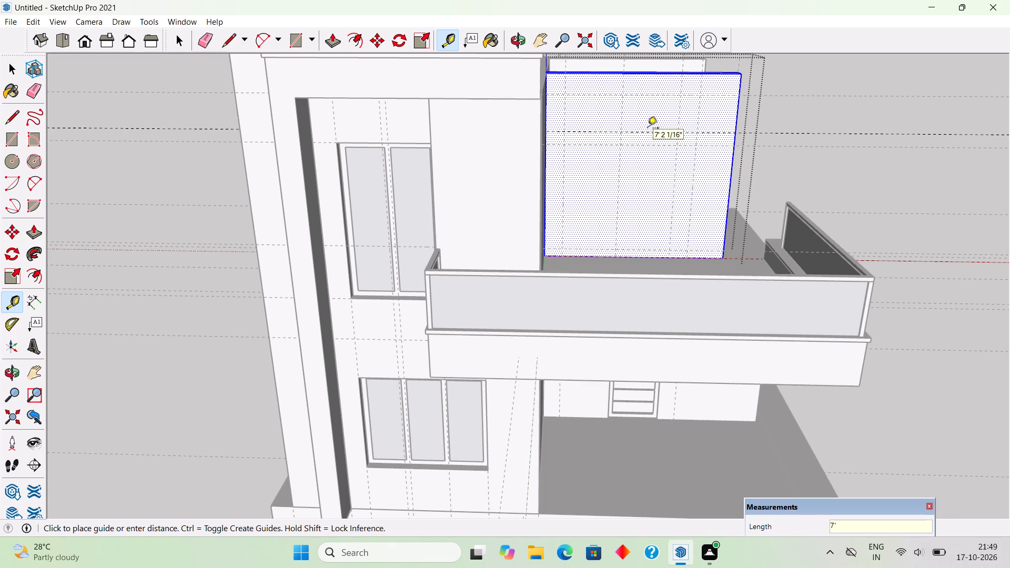
Draw a 7' by 7' rectangle on the wall, bounded by the 7' high guide, the two vertical guides and the wall's base.
scroll(648, 129, up, 11)
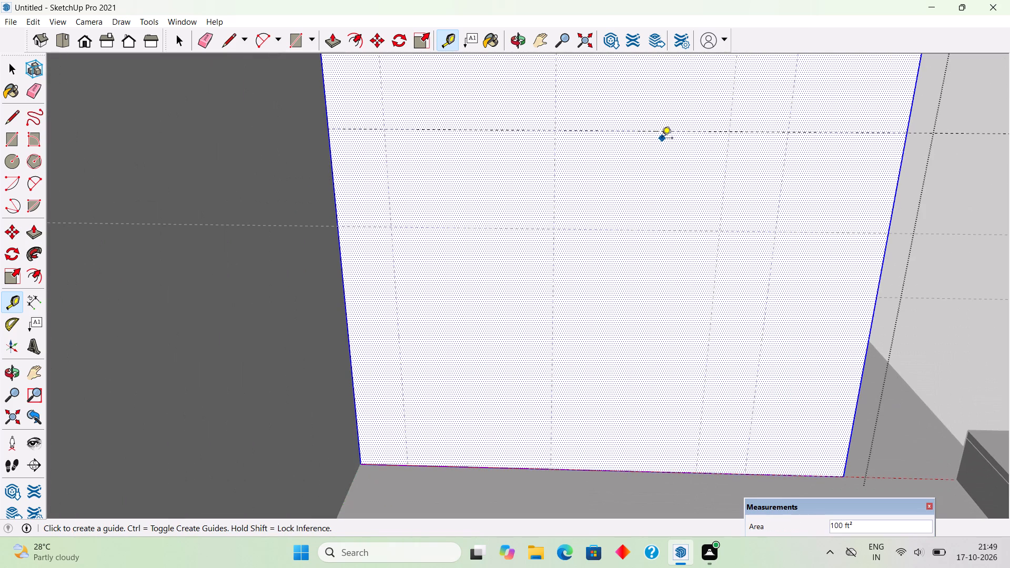
key(r)
click(387, 127)
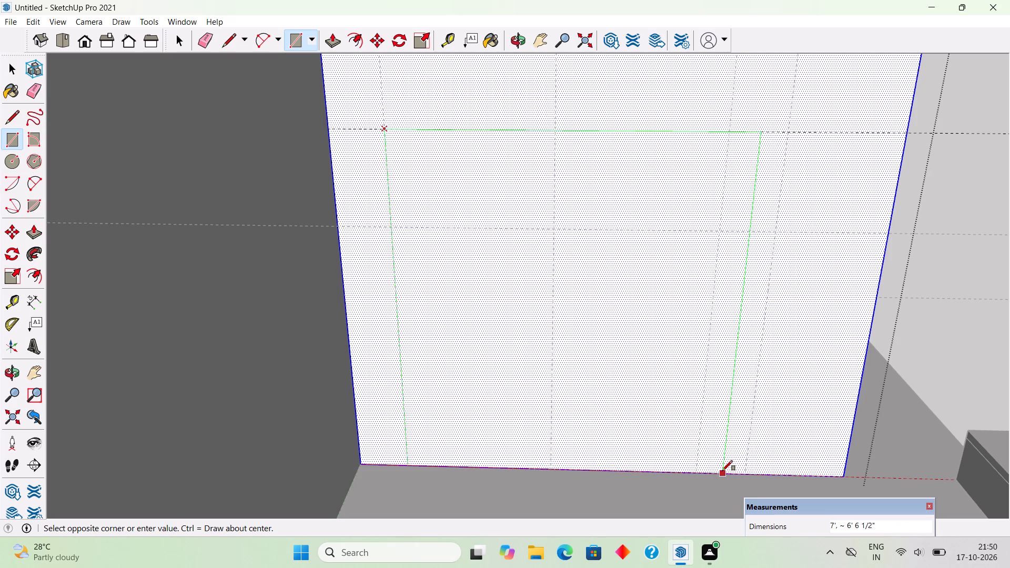
scroll(722, 471, down, 3)
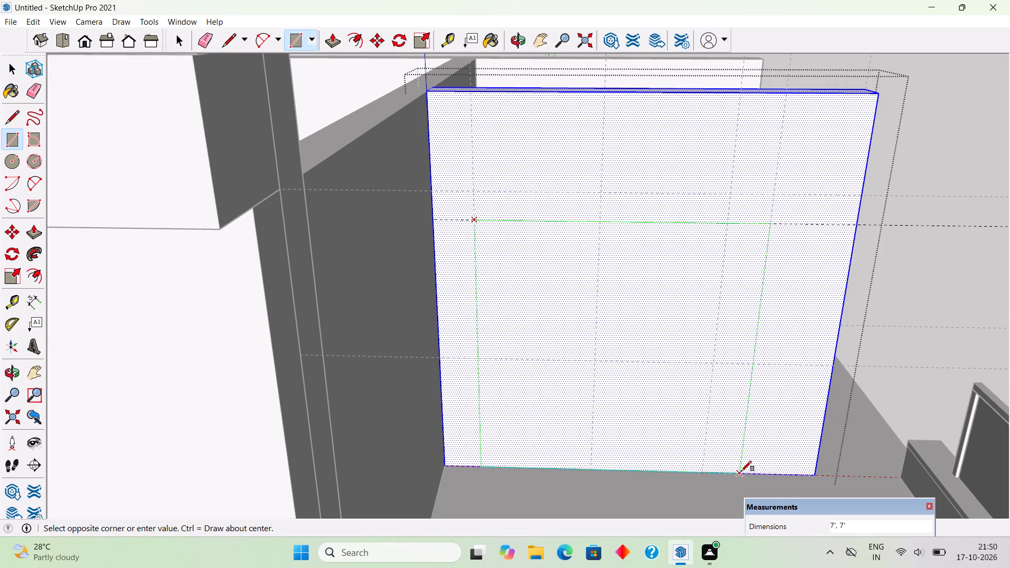
click(741, 472)
Push/pull the rectangle 9" through the wall to cut the doorway opening, and close the wall.
key(p)
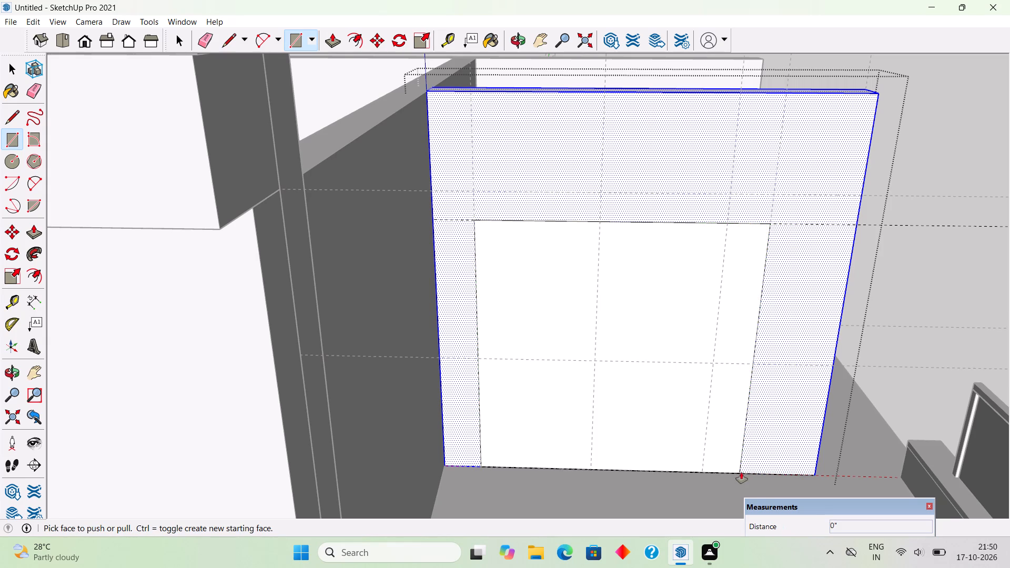
drag(694, 443, 639, 356)
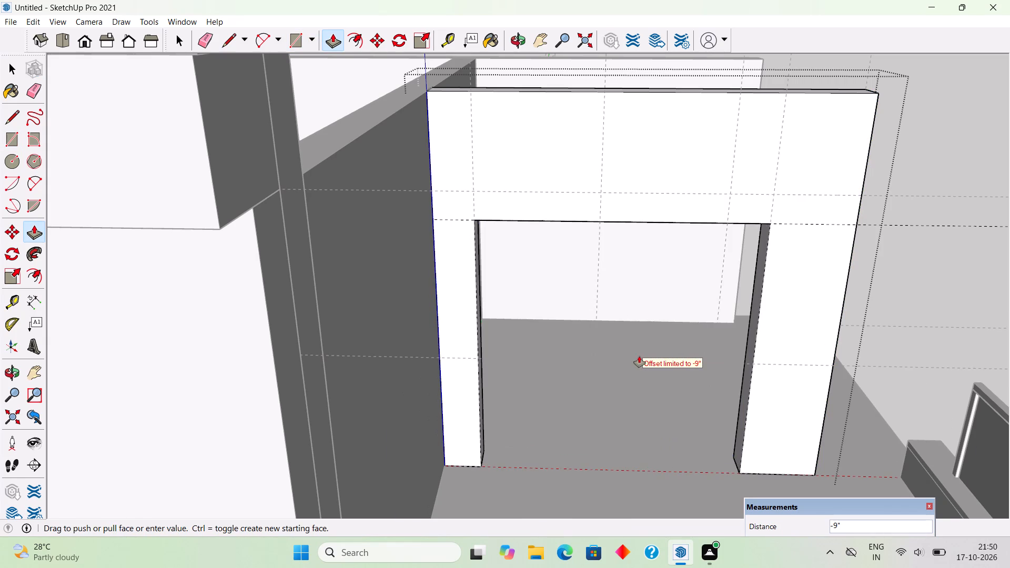
key(space)
scroll(639, 356, down, 4)
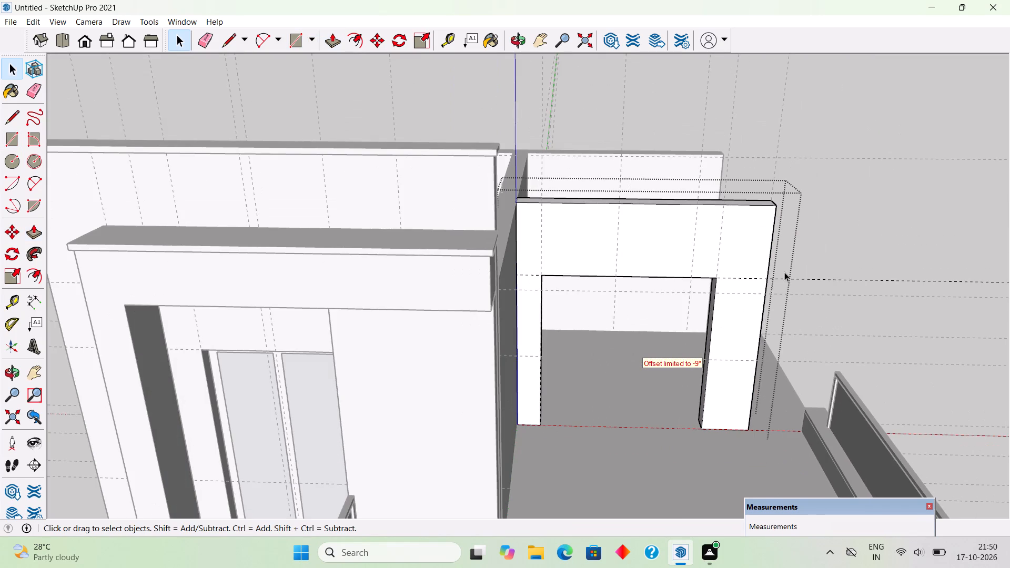
click(809, 247)
Draw a 7' by 7' rectangle filling the new opening, from its upper inside corner to the opposite floor corner.
middle_drag(763, 378, 741, 313)
scroll(703, 348, up, 4)
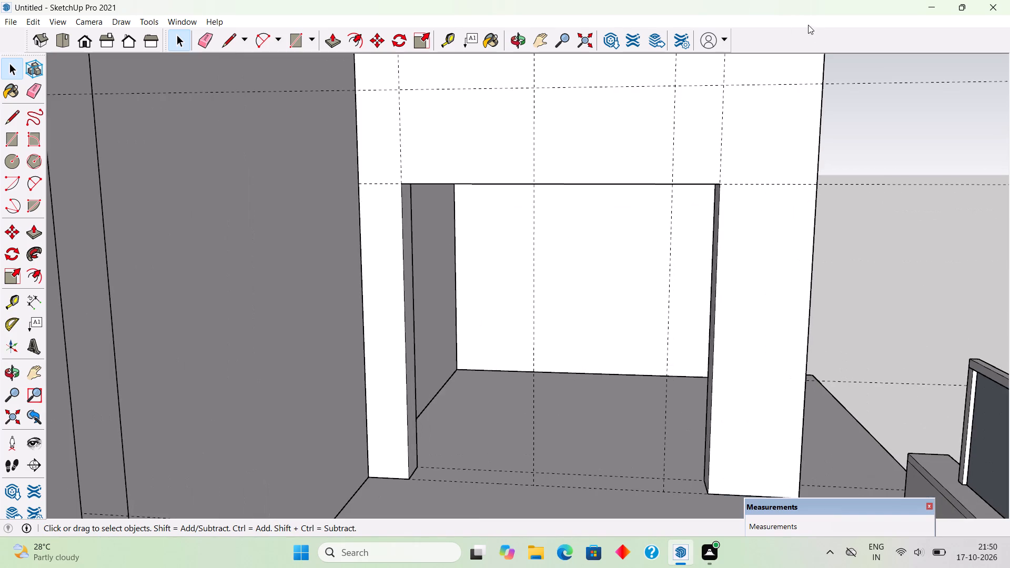
scroll(808, 26, up, 1)
scroll(755, 73, down, 3)
middle_drag(699, 261, 753, 300)
scroll(767, 271, up, 2)
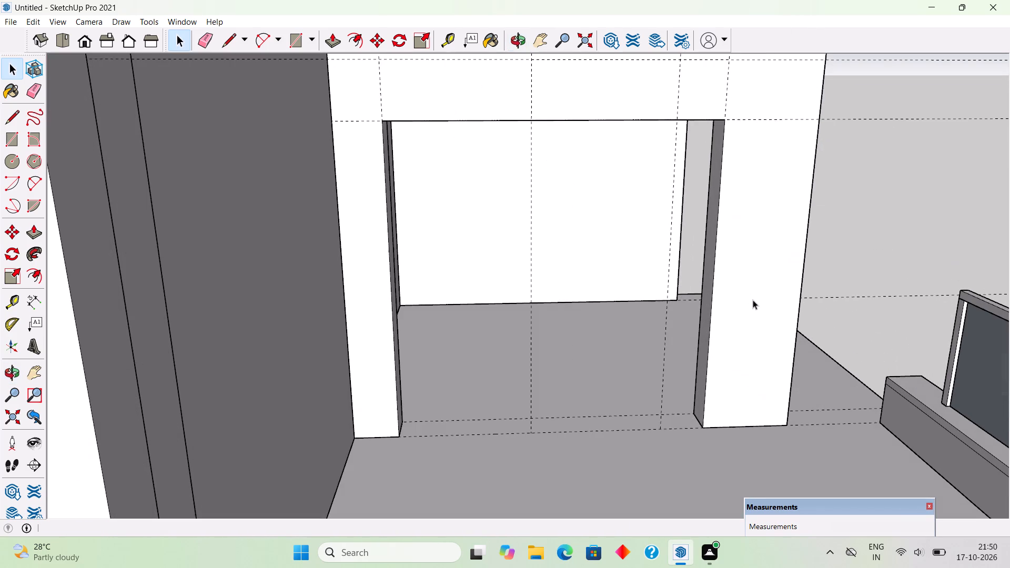
scroll(753, 300, up, 1)
key(r)
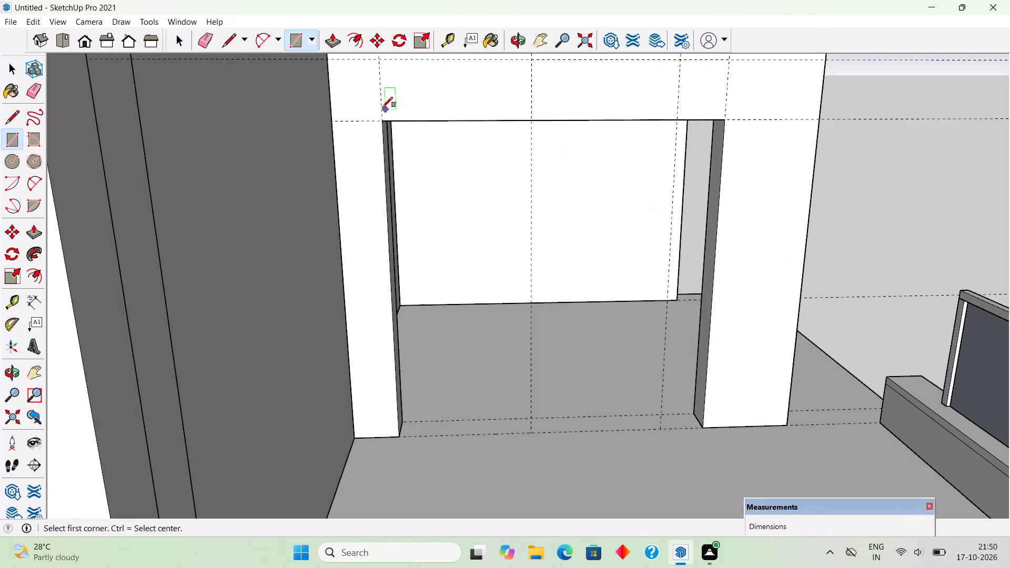
click(382, 120)
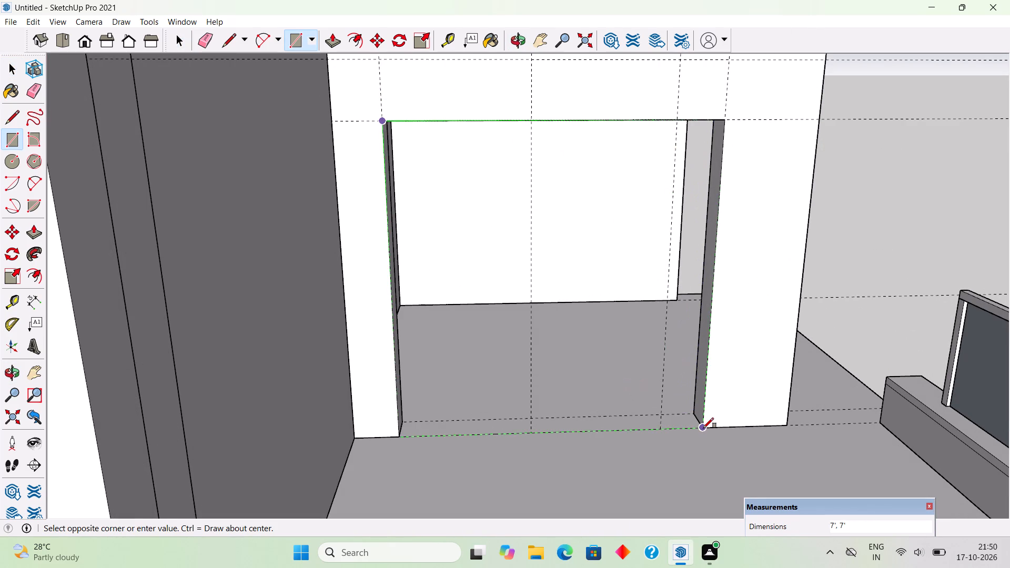
click(703, 428)
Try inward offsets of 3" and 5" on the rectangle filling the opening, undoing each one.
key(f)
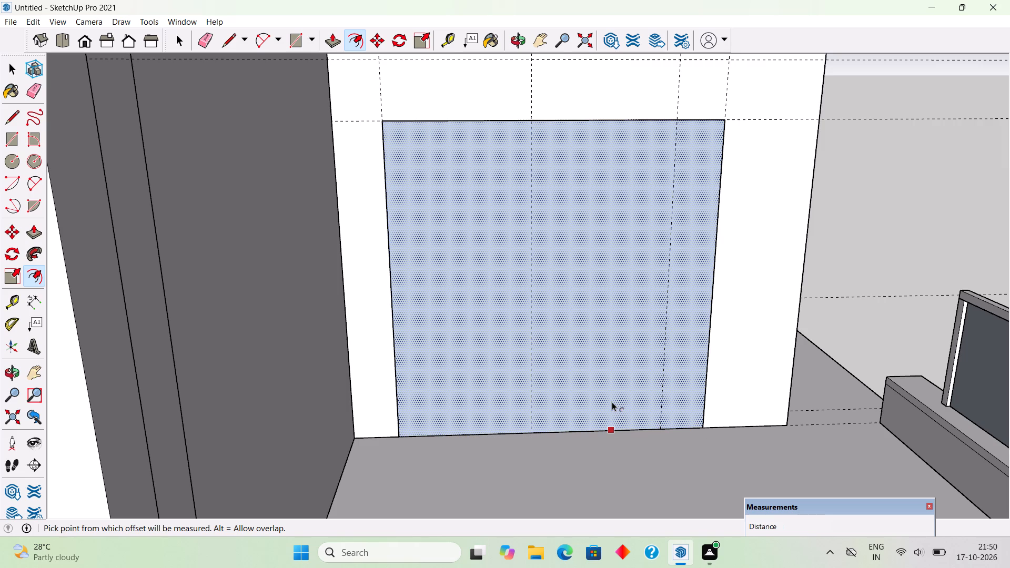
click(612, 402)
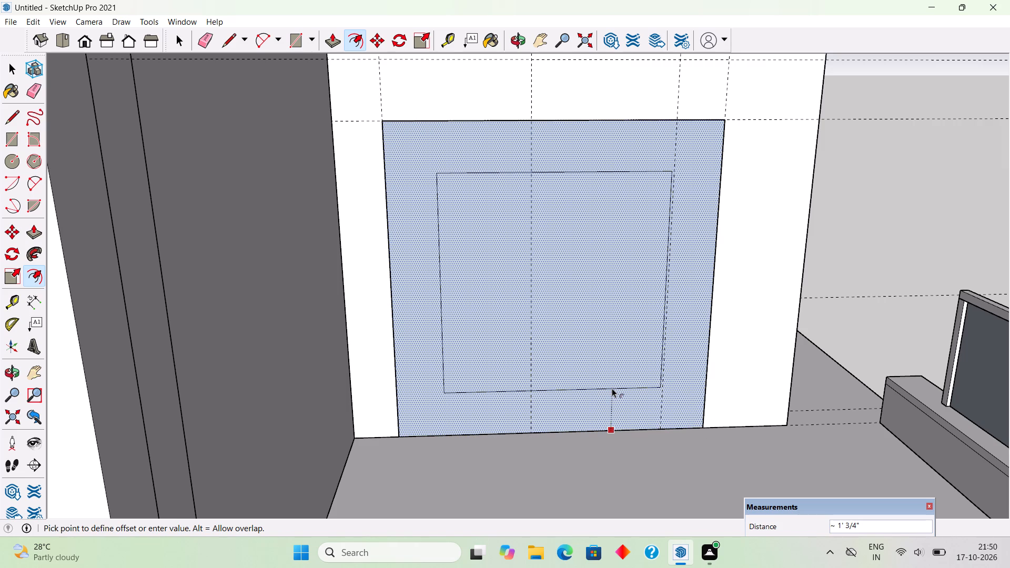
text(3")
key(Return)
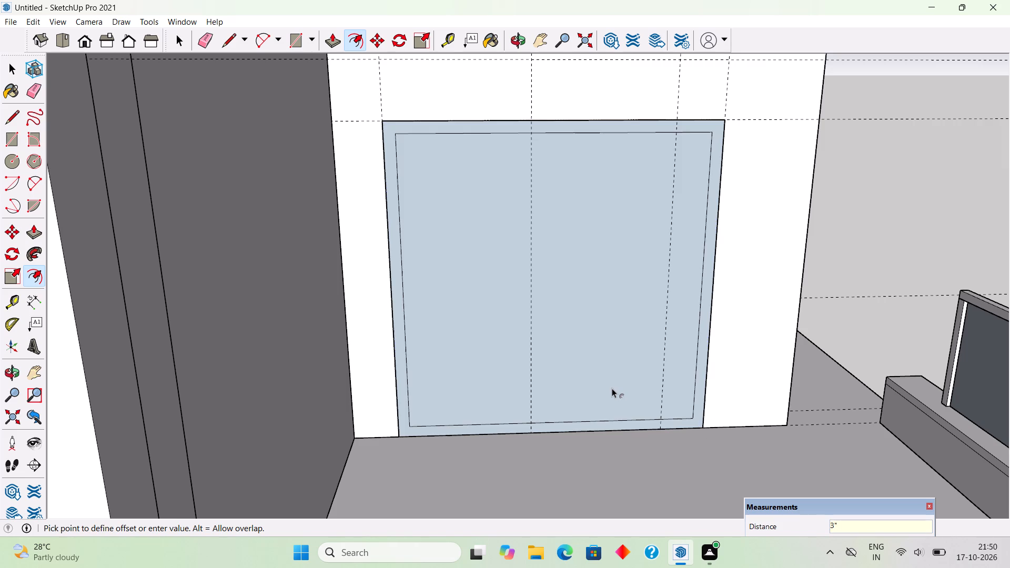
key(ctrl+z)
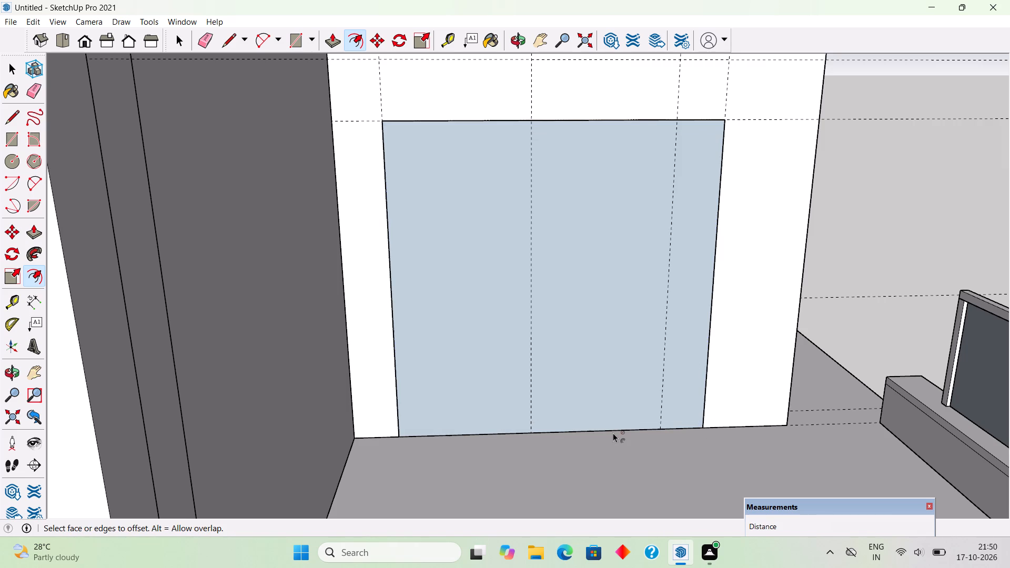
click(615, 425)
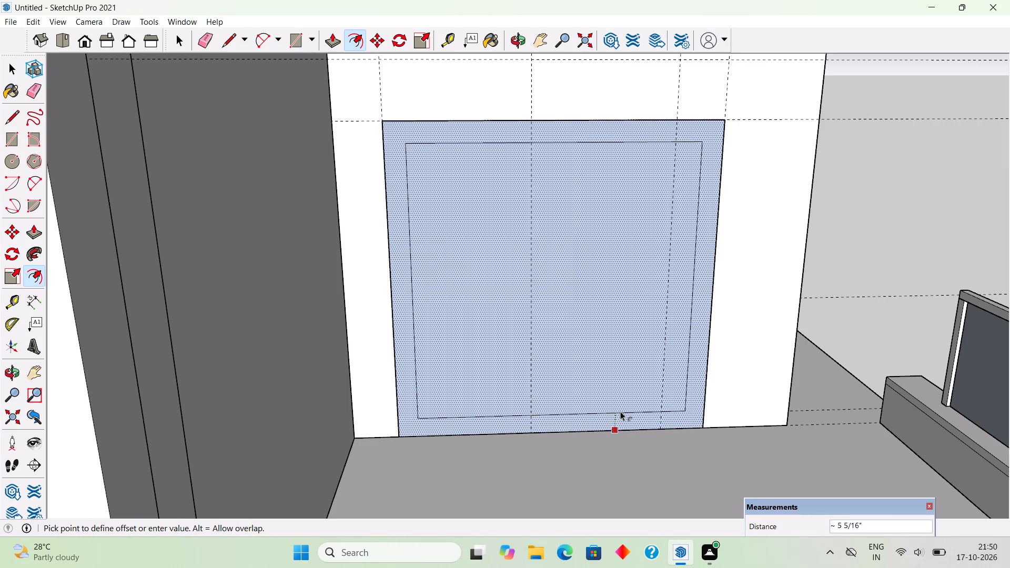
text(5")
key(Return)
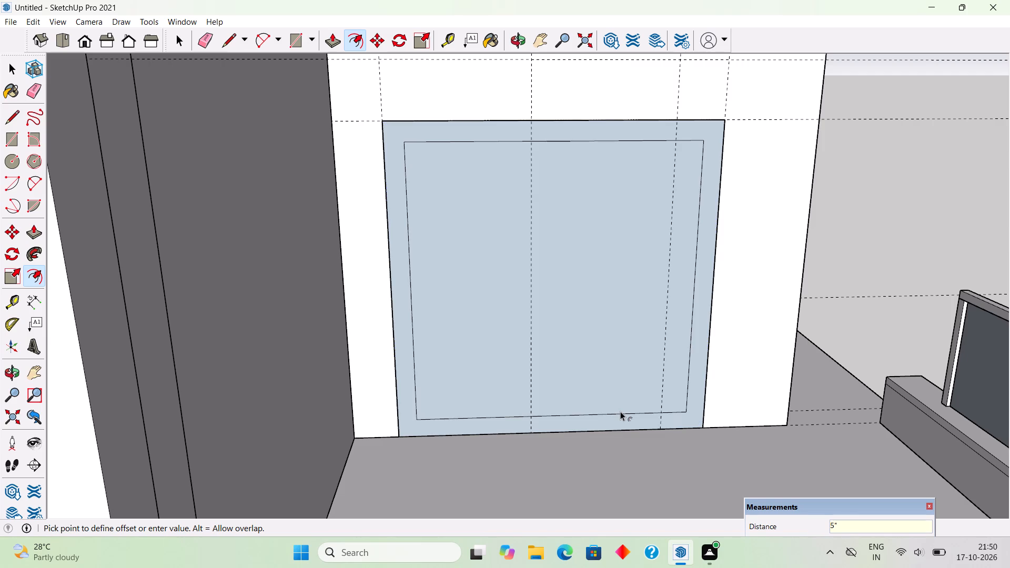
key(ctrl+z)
Offset the outline of the rectangle in the opening inward by 4".
click(620, 425)
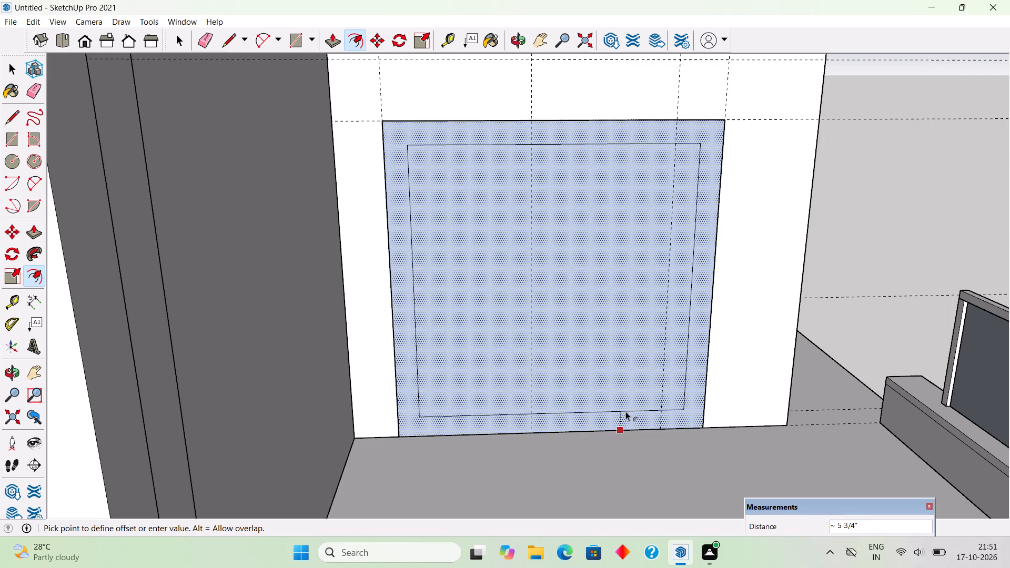
text(4")
key(Return)
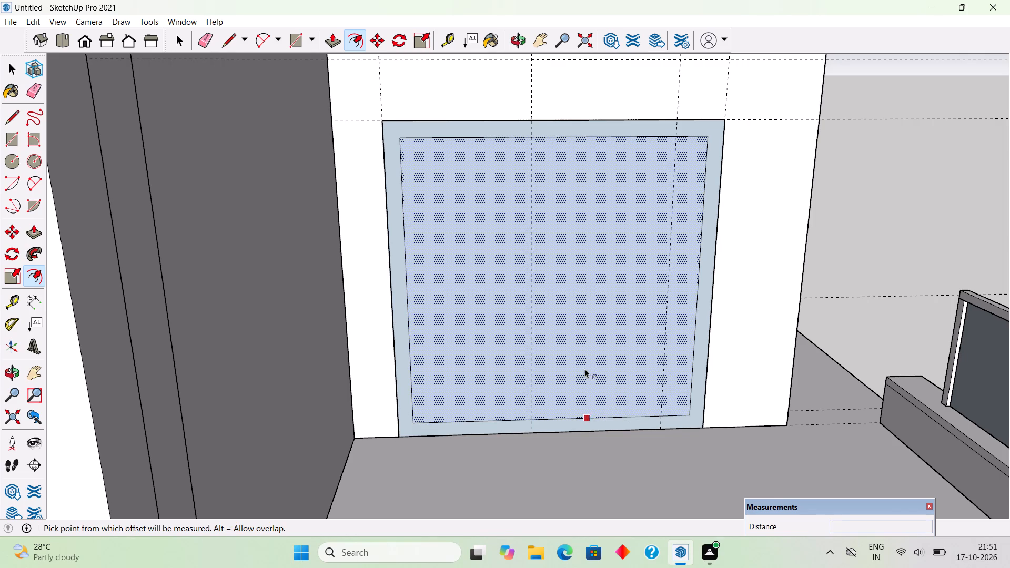
Place a vertical guide 3' 2" from the inner outline's edge near the wall corner, and another 6" beyond it towards the wall's free end.
key(t)
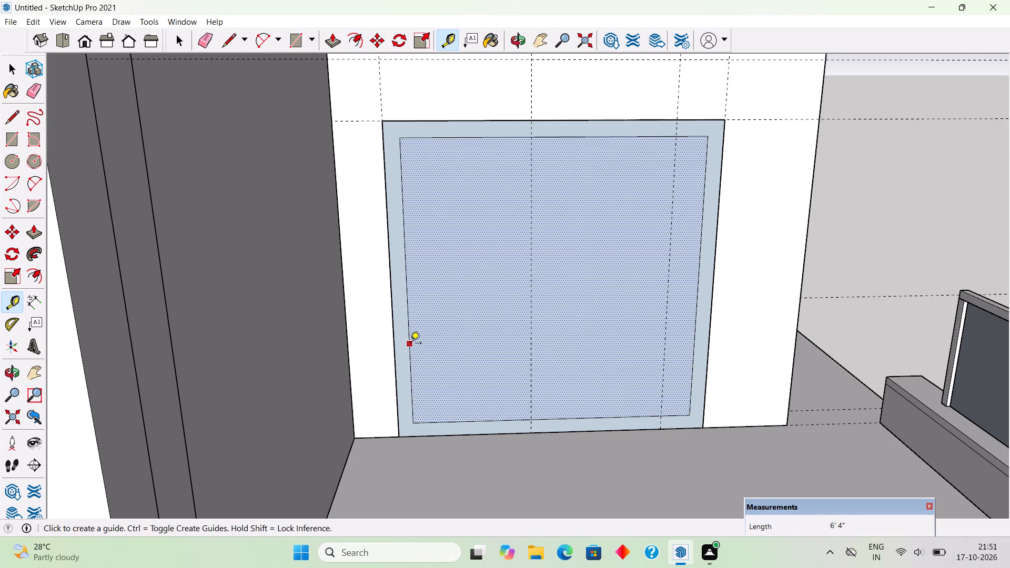
click(410, 344)
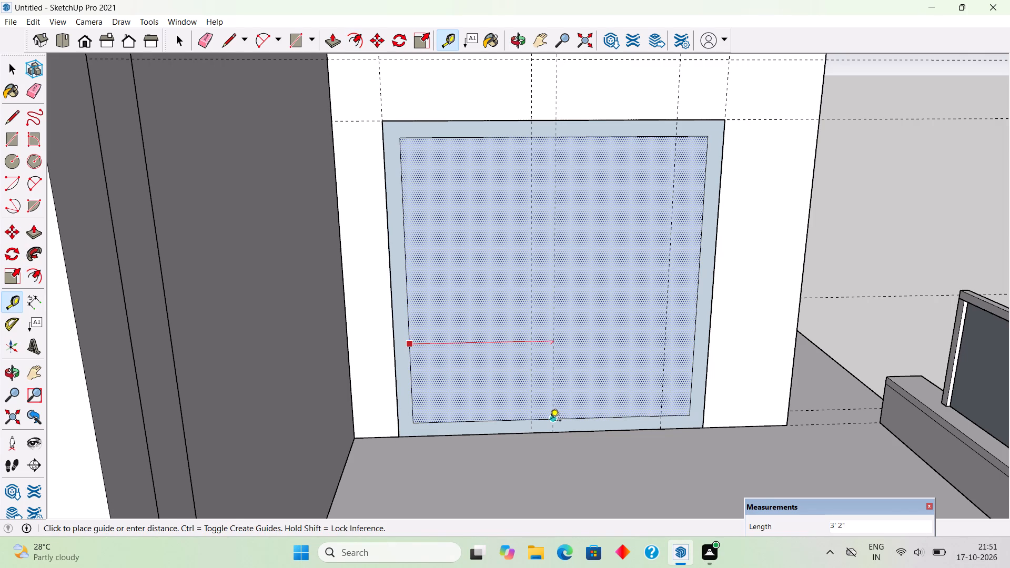
click(550, 422)
click(554, 329)
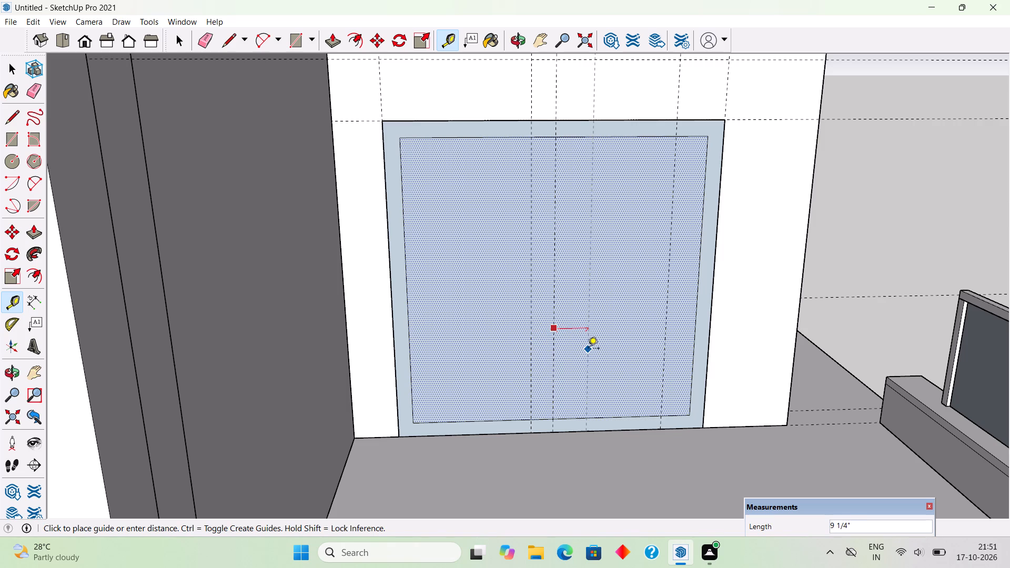
key(6)
key(shift+quotedbl)
key(Return)
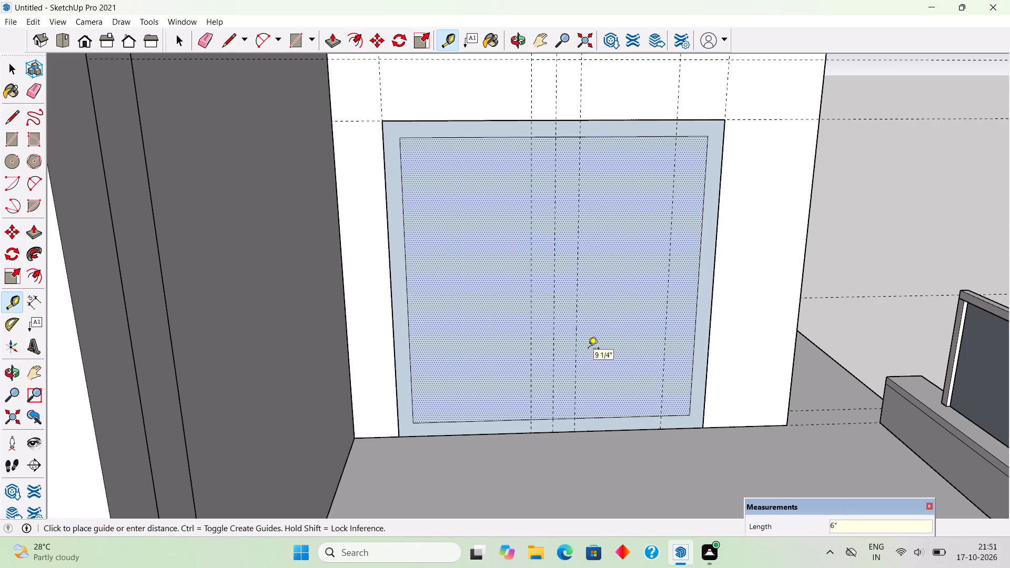
Place two more vertical guides, each 2" outward from the guides flanking the centre guide.
click(575, 302)
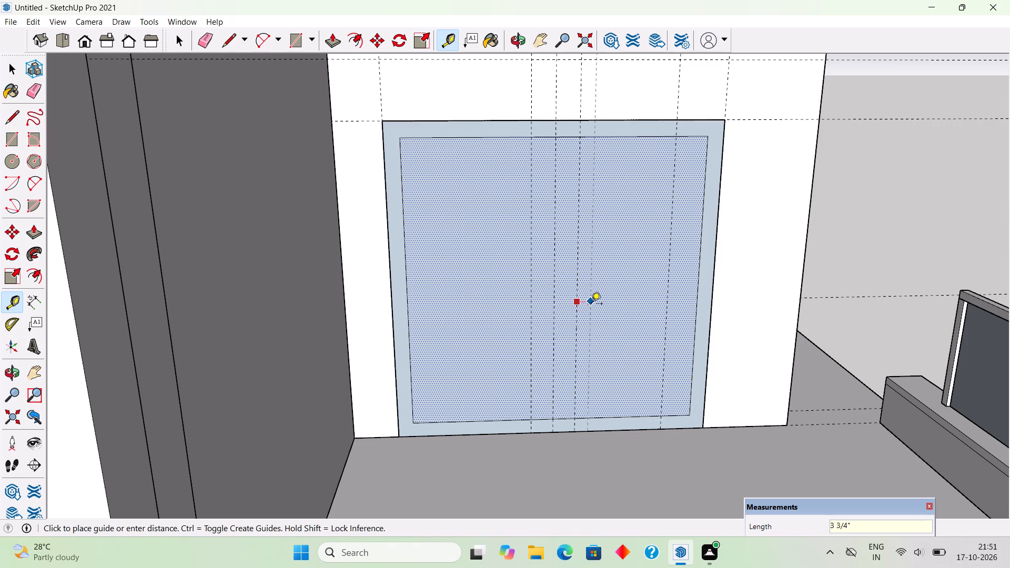
text(2")
key(Return)
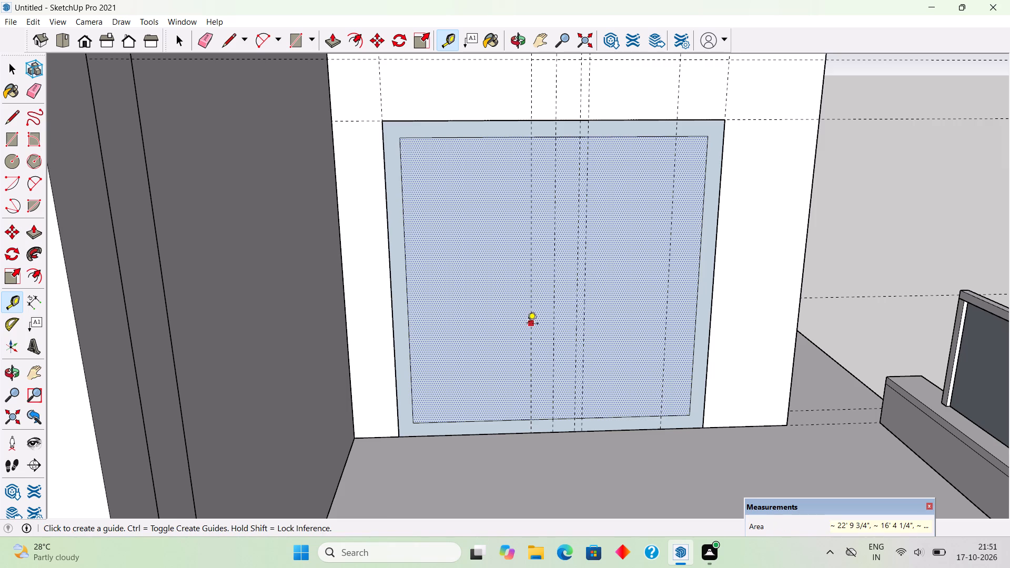
click(530, 306)
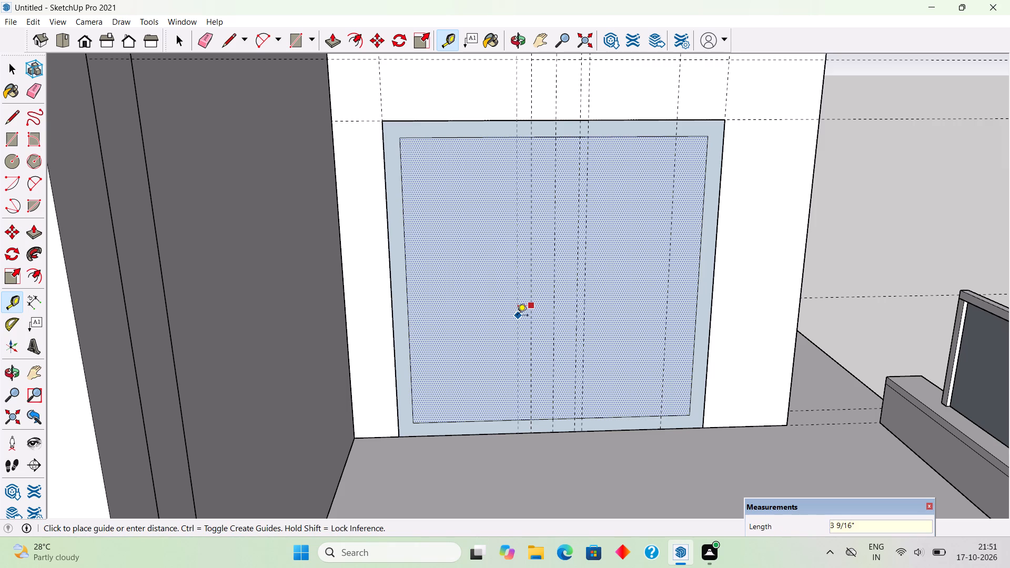
text(2")
key(Return)
Draw a 6' 4" vertical line across the inner panel along the outermost centre-group guide nearest the wall corner.
key(l)
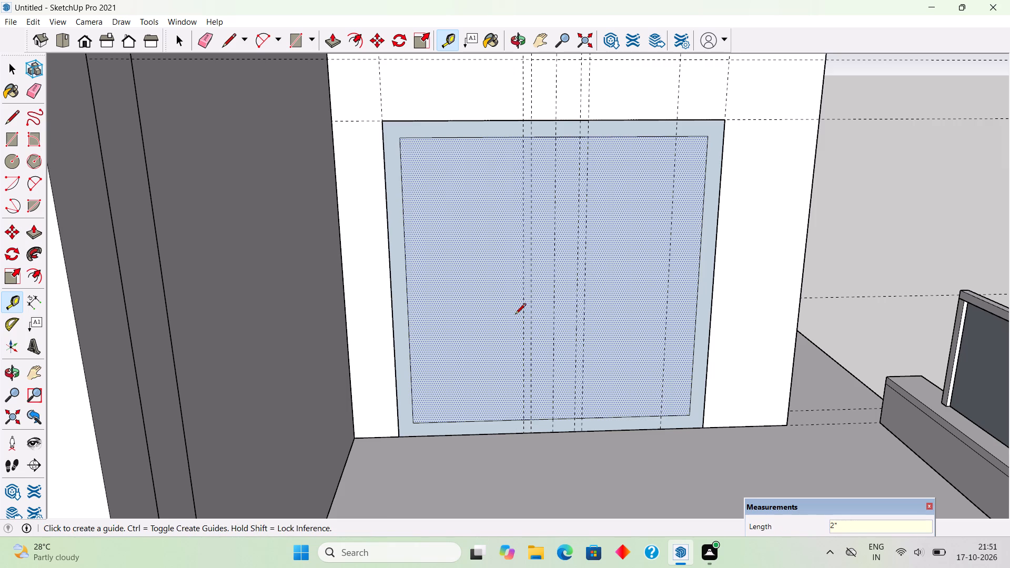
click(520, 139)
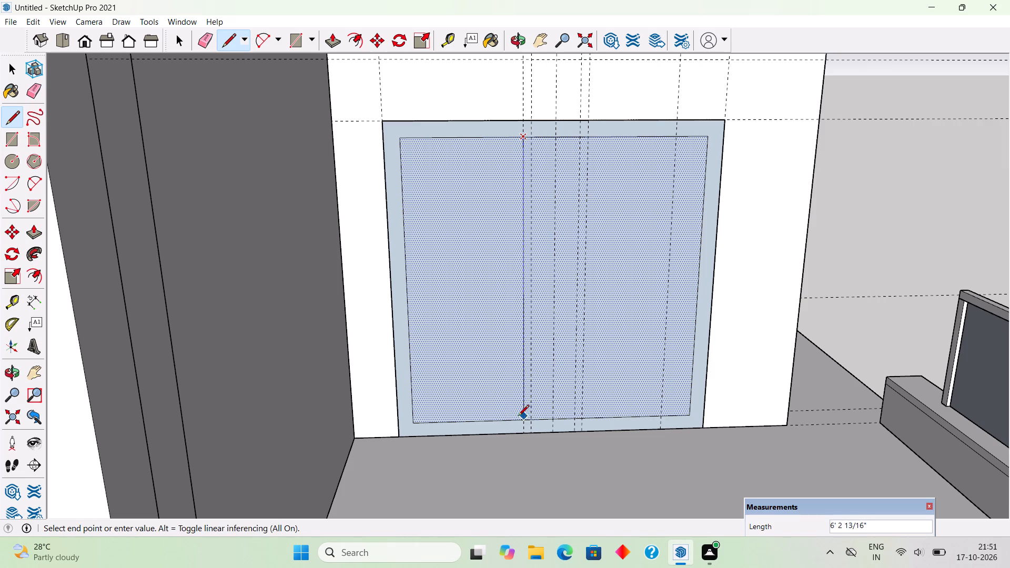
click(524, 422)
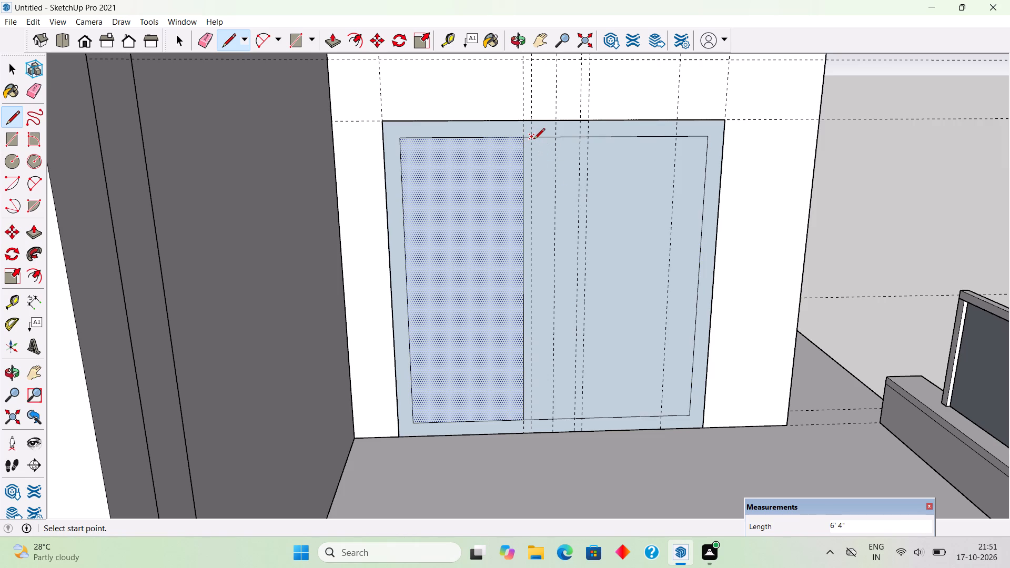
Draw three more 6' 4" vertical lines across the inner panel along the remaining guides either side of the centre guide.
click(534, 140)
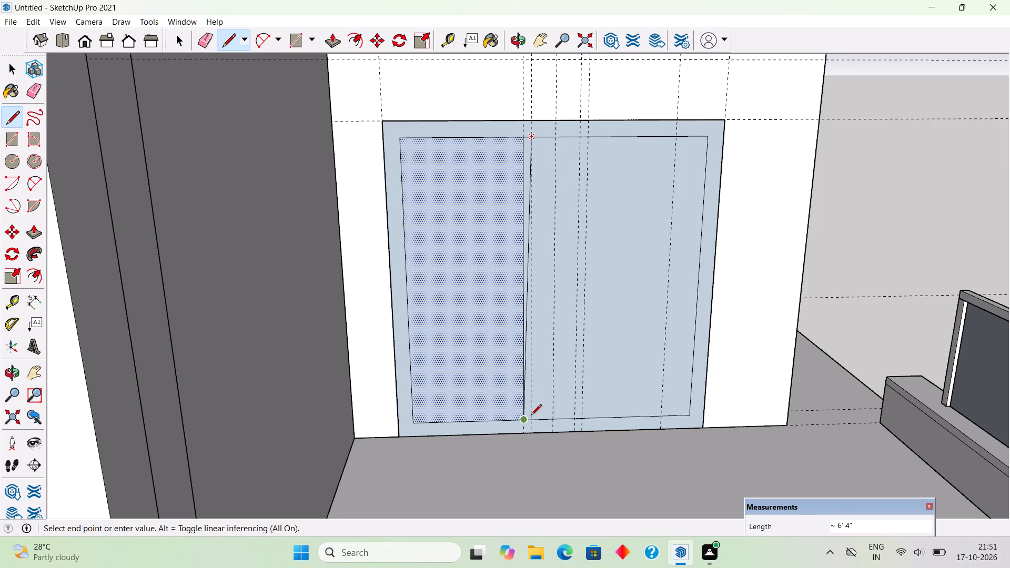
click(533, 421)
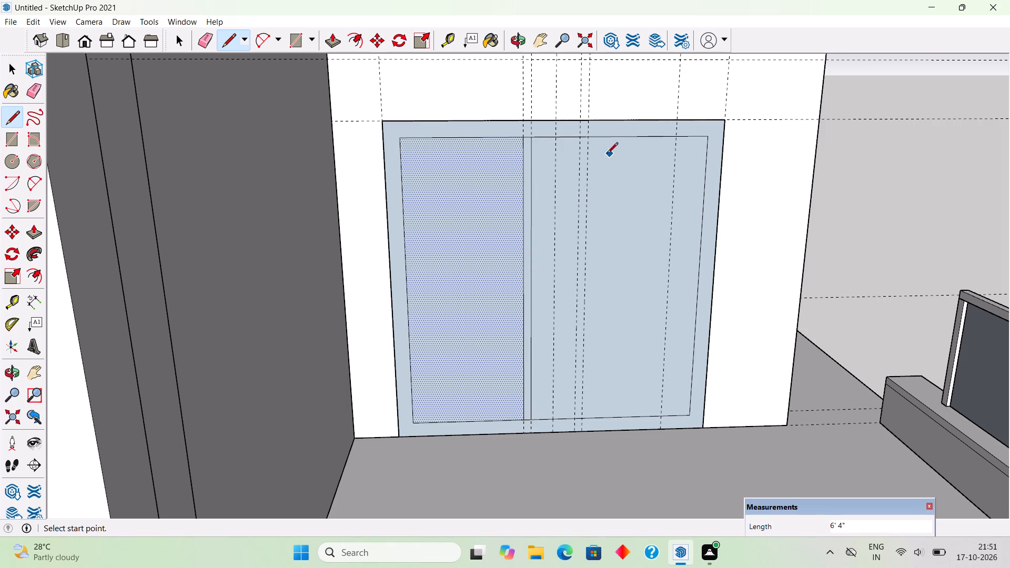
click(580, 135)
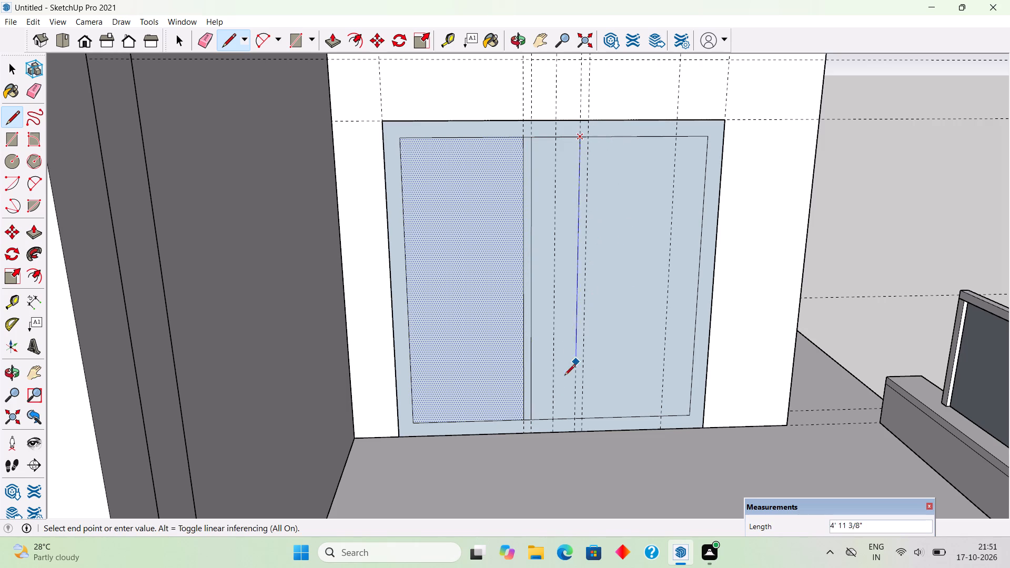
click(574, 419)
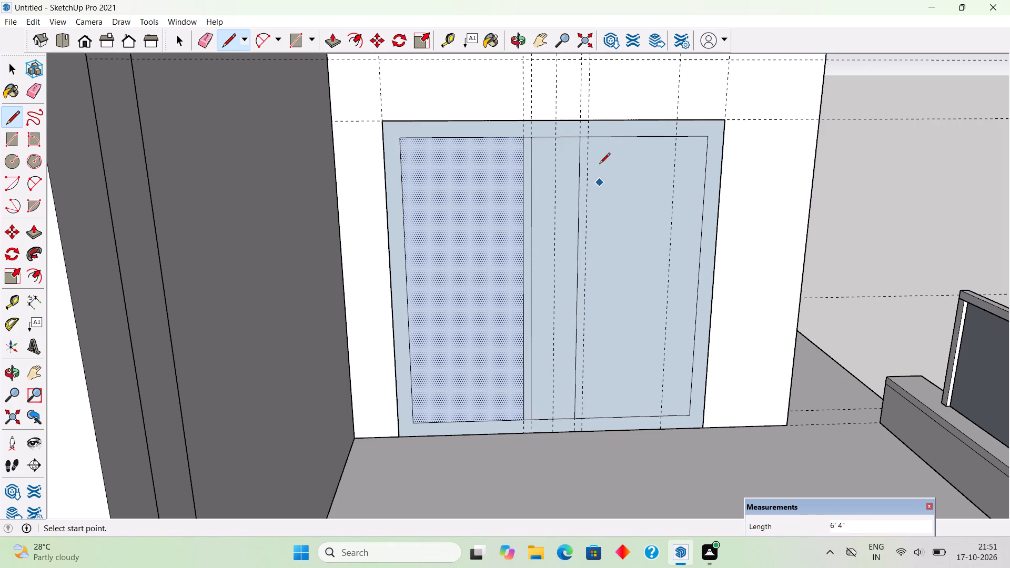
click(589, 136)
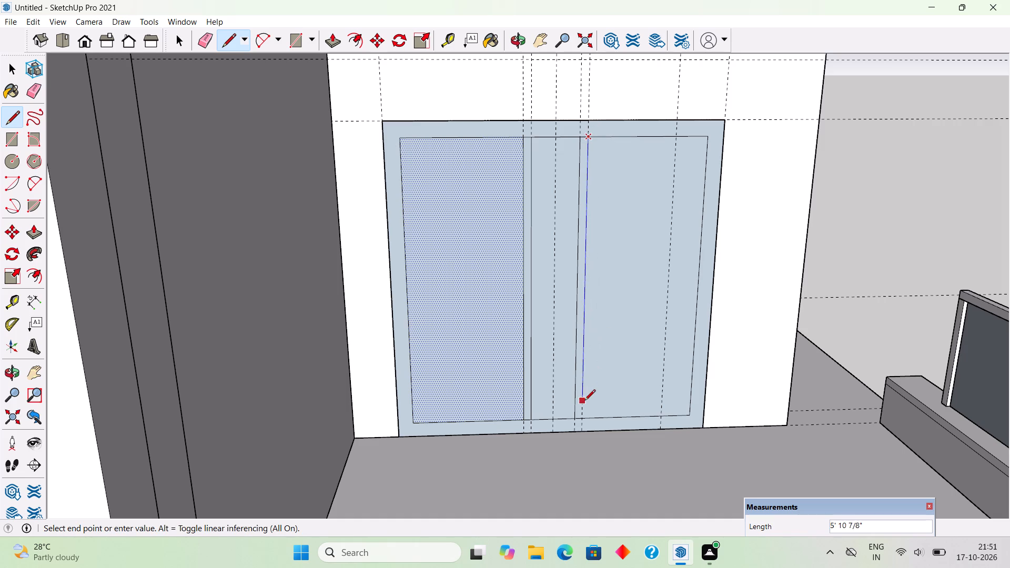
click(583, 415)
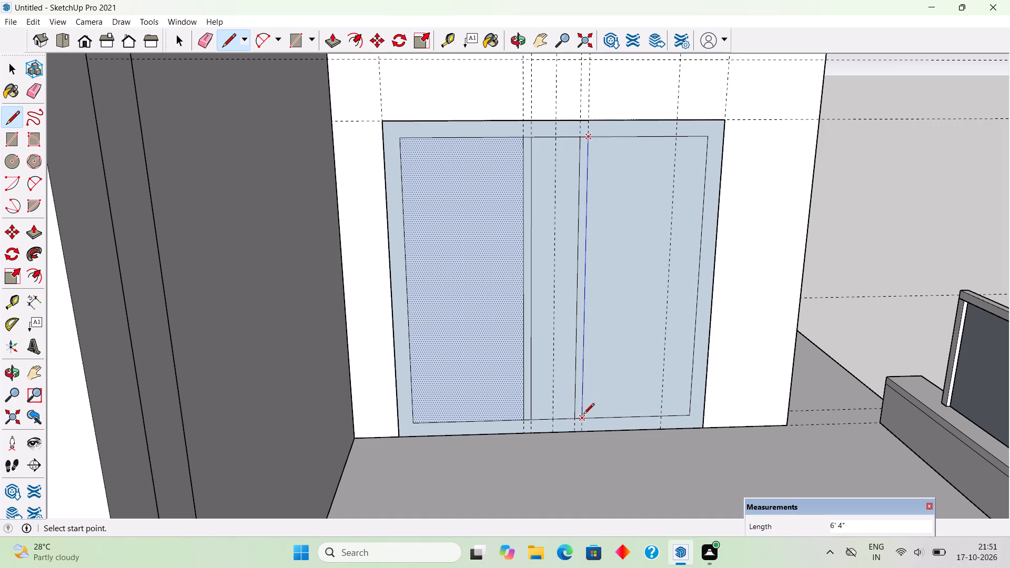
Erase the short inner-outline segments between each pair of vertical lines, at both the head and the base of the door.
key(e)
scroll(571, 459, up, 2)
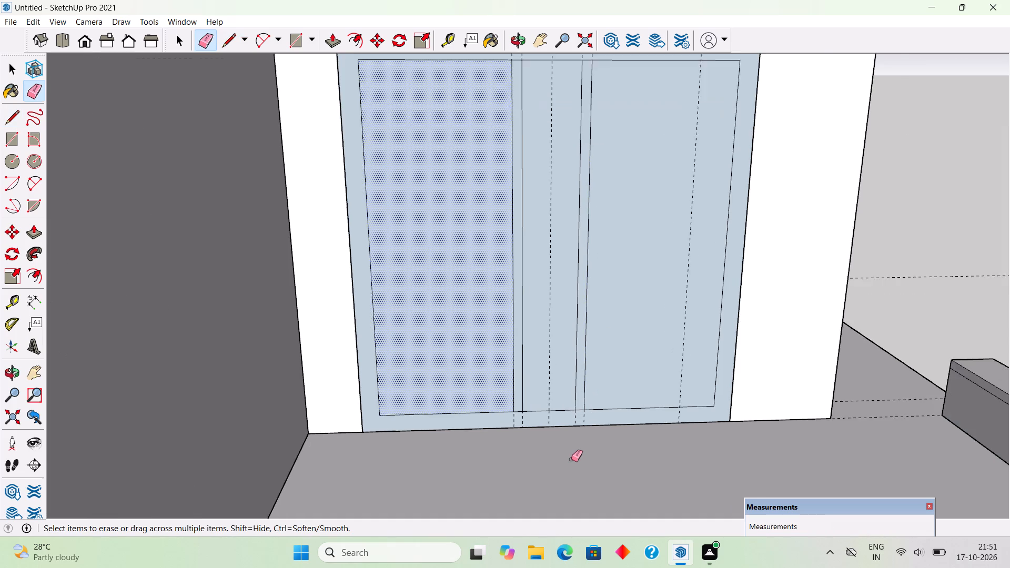
scroll(571, 459, up, 3)
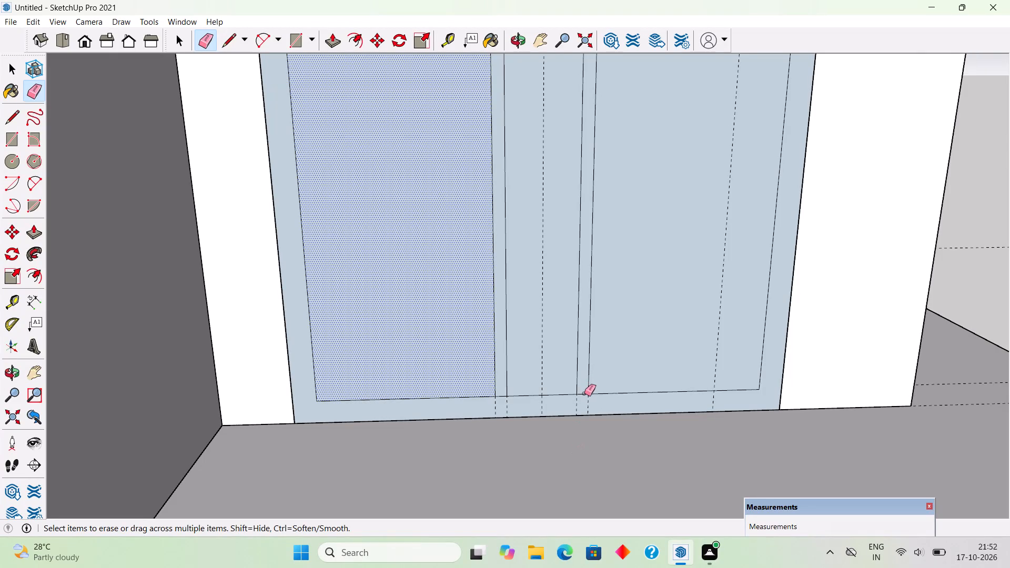
click(584, 393)
click(502, 395)
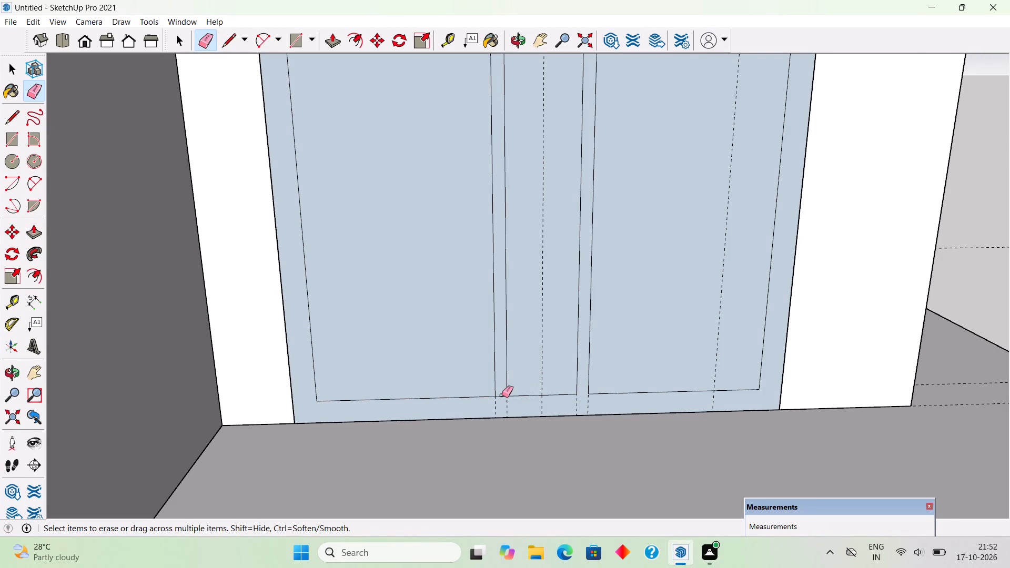
scroll(502, 395, down, 6)
scroll(502, 395, up, 10)
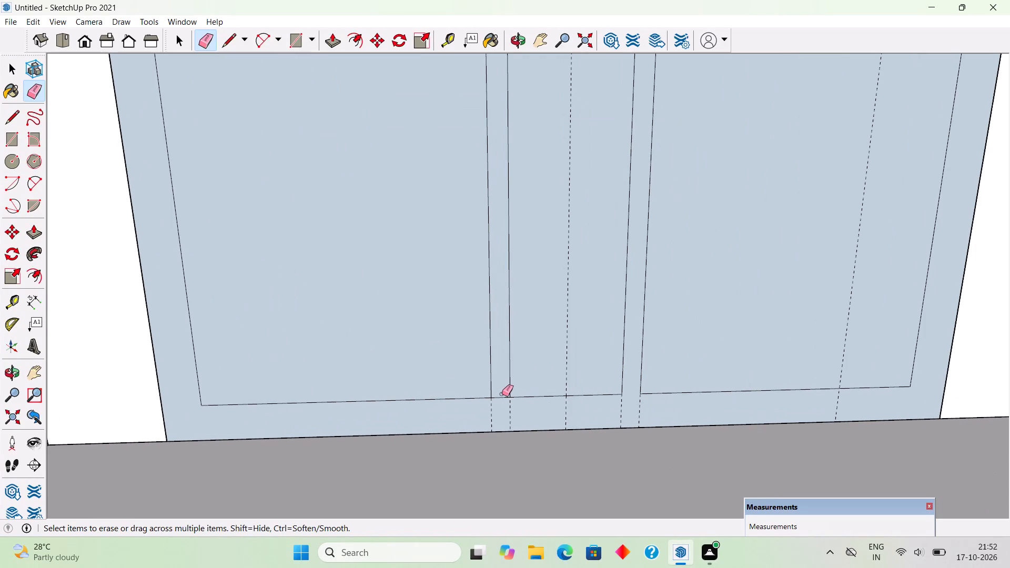
click(501, 397)
scroll(501, 397, down, 11)
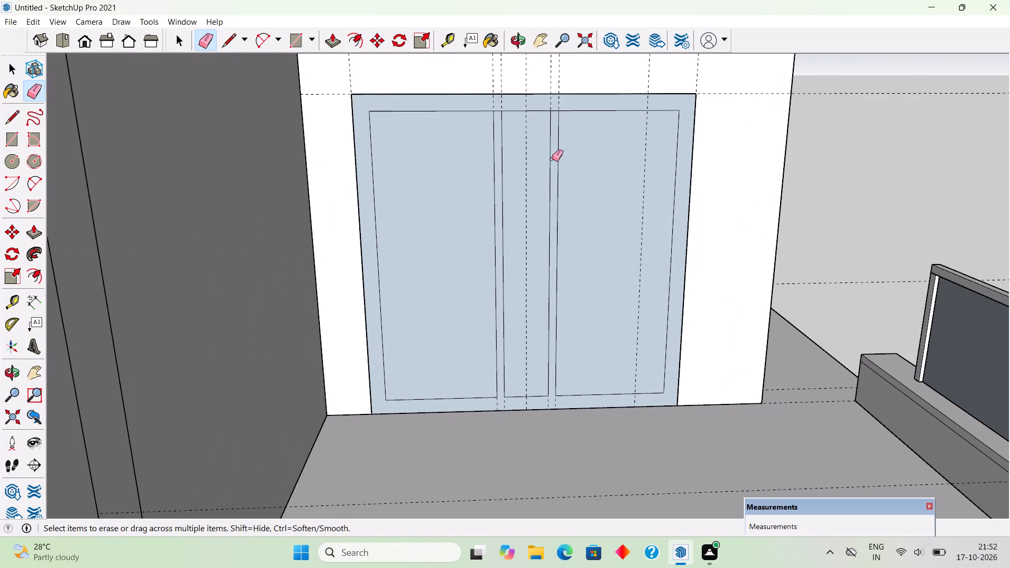
scroll(531, 91, up, 9)
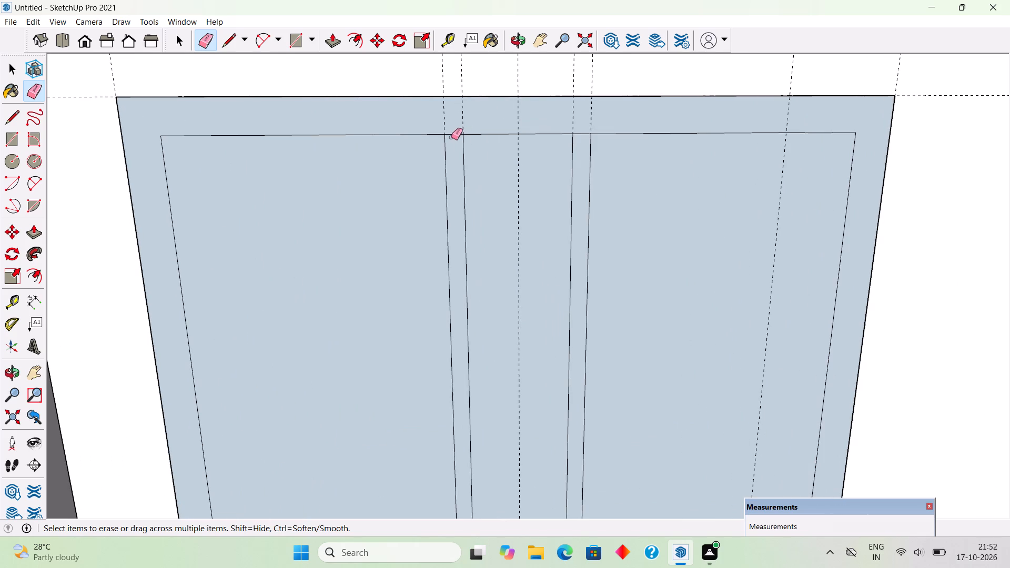
click(455, 134)
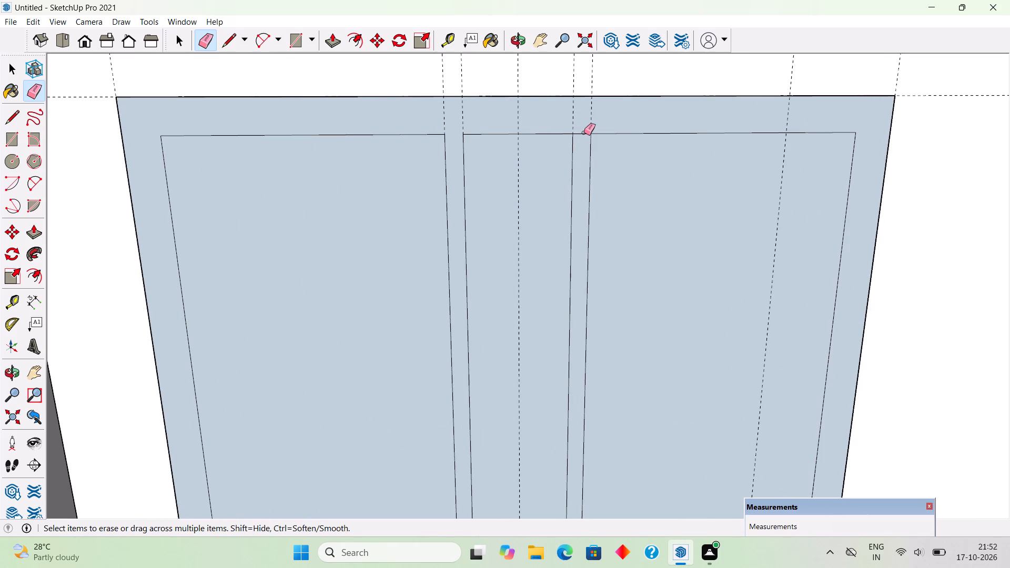
click(584, 133)
Delete the three panel faces inside the door frame, leaving only the frame and its two mullions.
key(space)
click(650, 247)
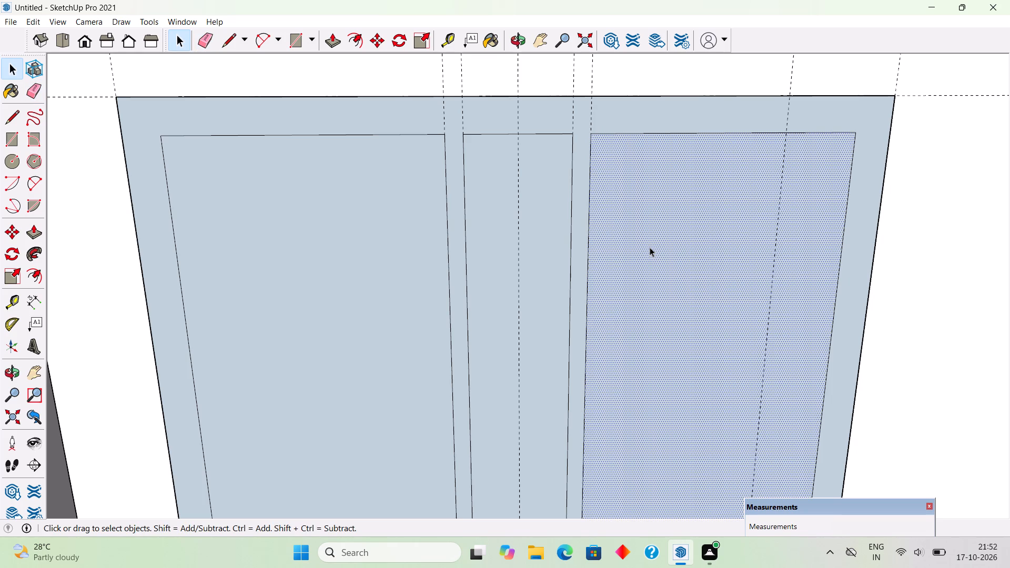
key(Delete)
click(548, 261)
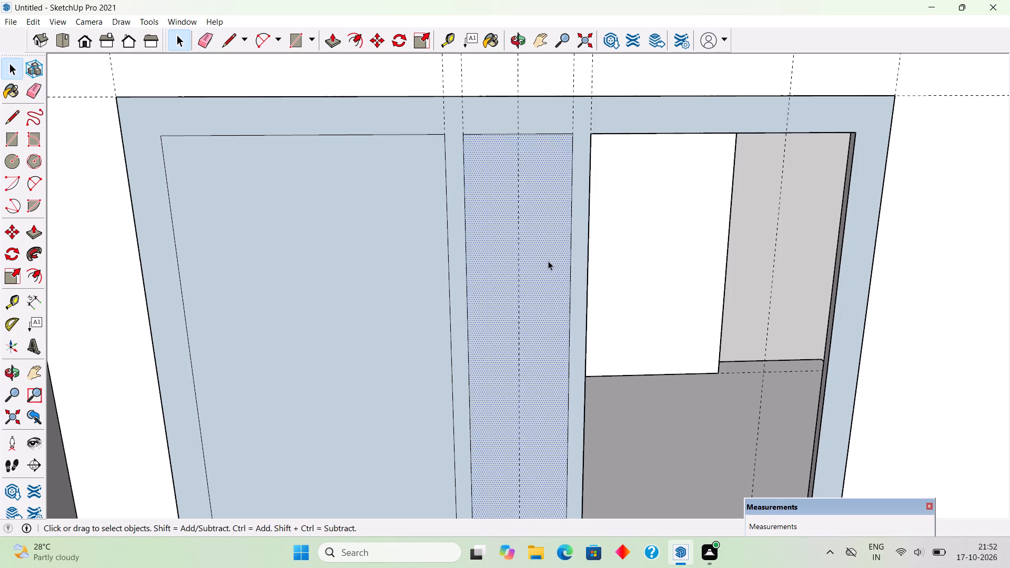
key(Delete)
click(418, 268)
key(Delete)
Push/Pull the door frame face outward by 4".
scroll(542, 128, down, 8)
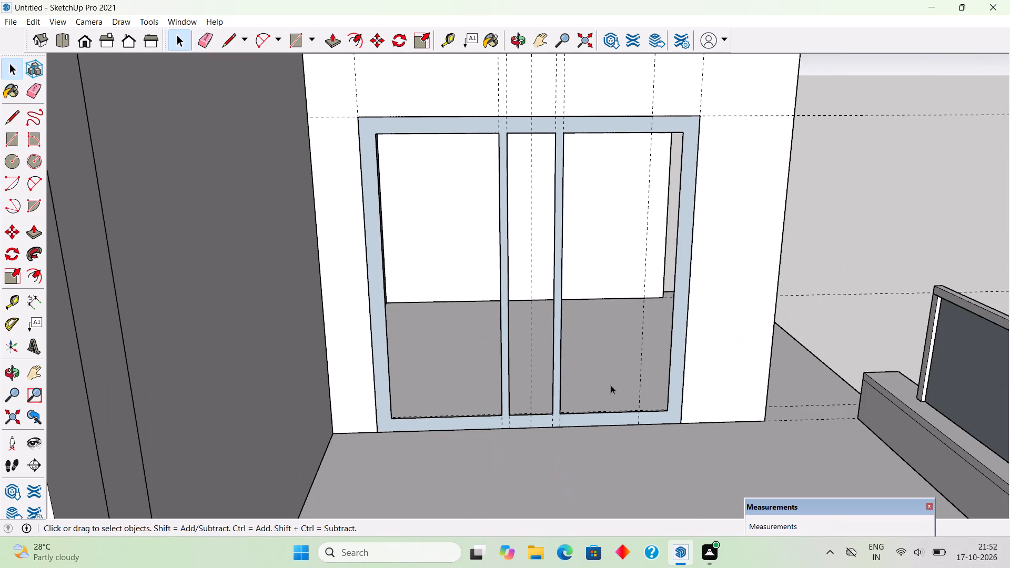
key(p)
click(675, 394)
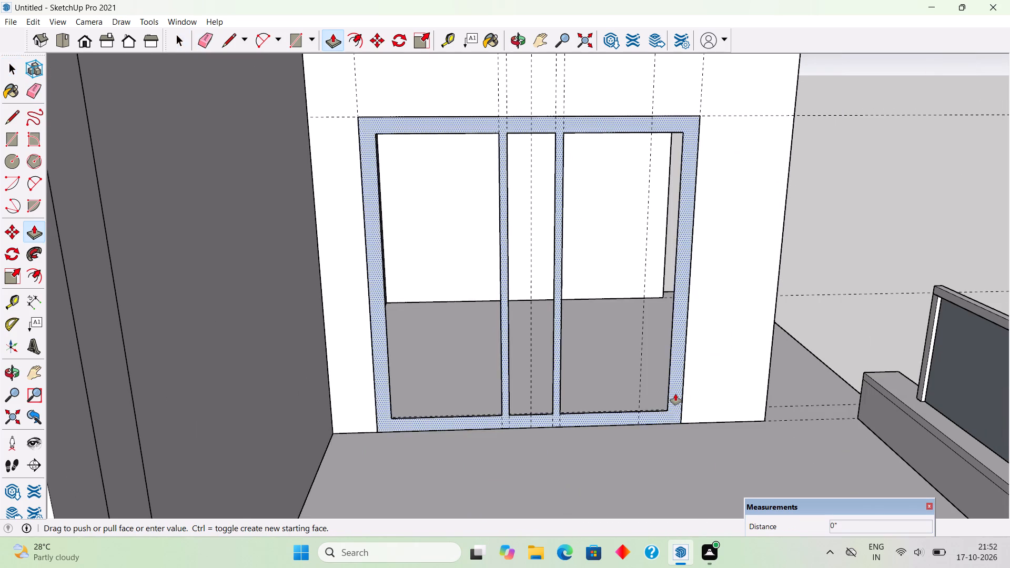
text(4")
key(Return)
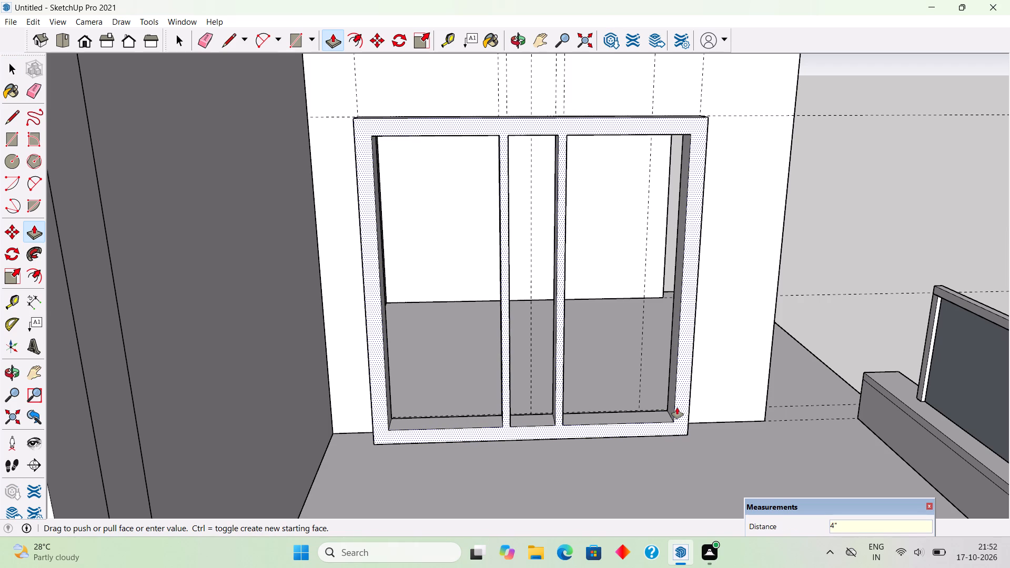
Select the whole connected door frame solid and make it a group.
key(space)
triple_click(677, 408)
right_click(677, 408)
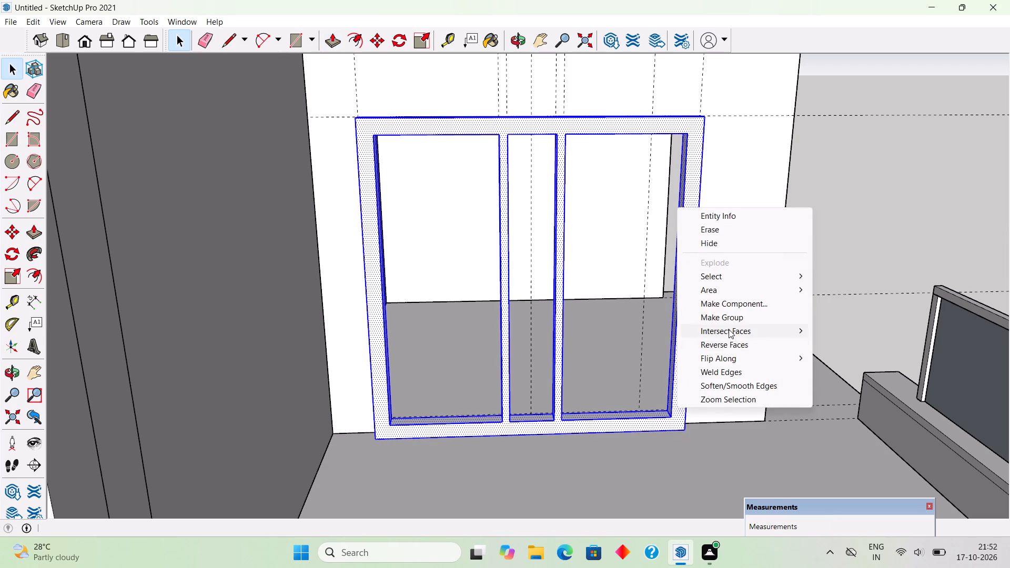
click(733, 315)
Move the door frame group 4" back into the opening by its lower outer corner so it sits flush with the wall.
scroll(705, 395, up, 4)
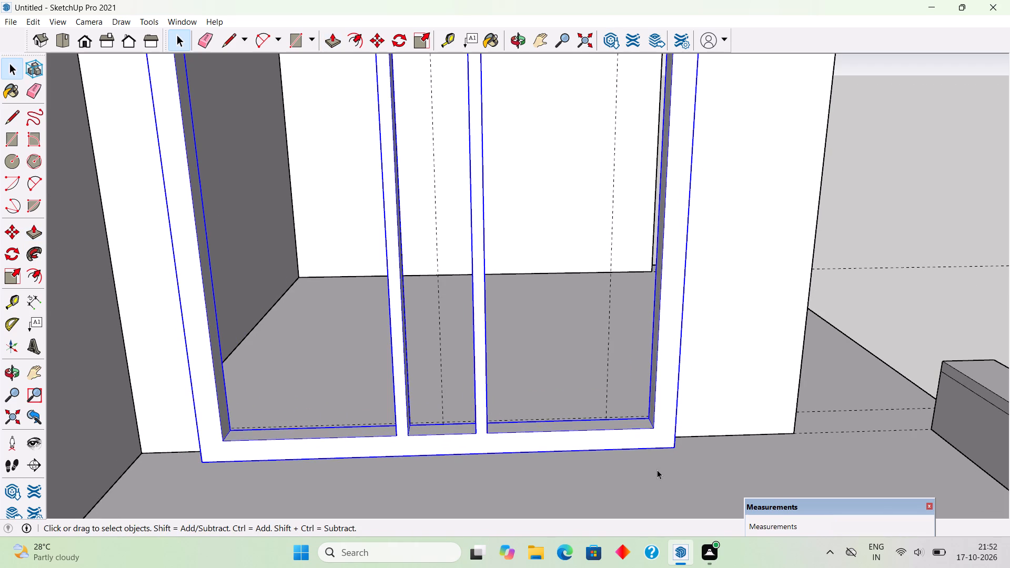
key(m)
click(674, 447)
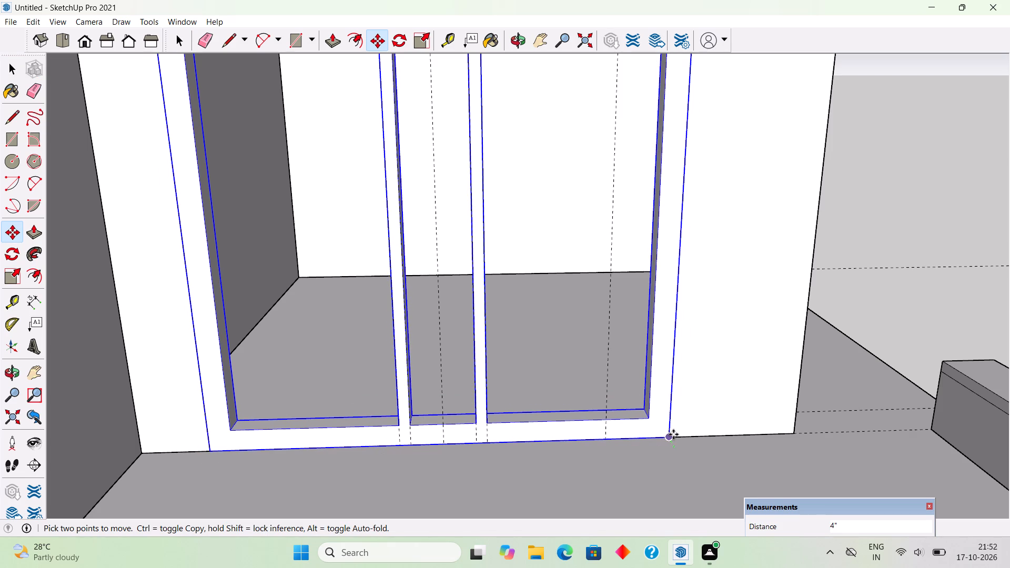
click(673, 434)
key(space)
scroll(673, 434, down, 5)
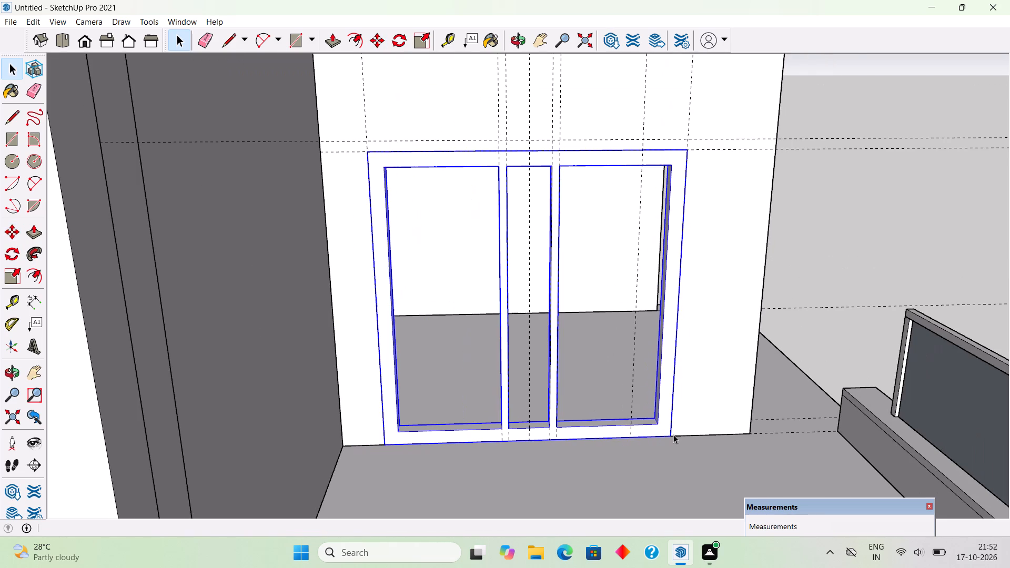
click(907, 170)
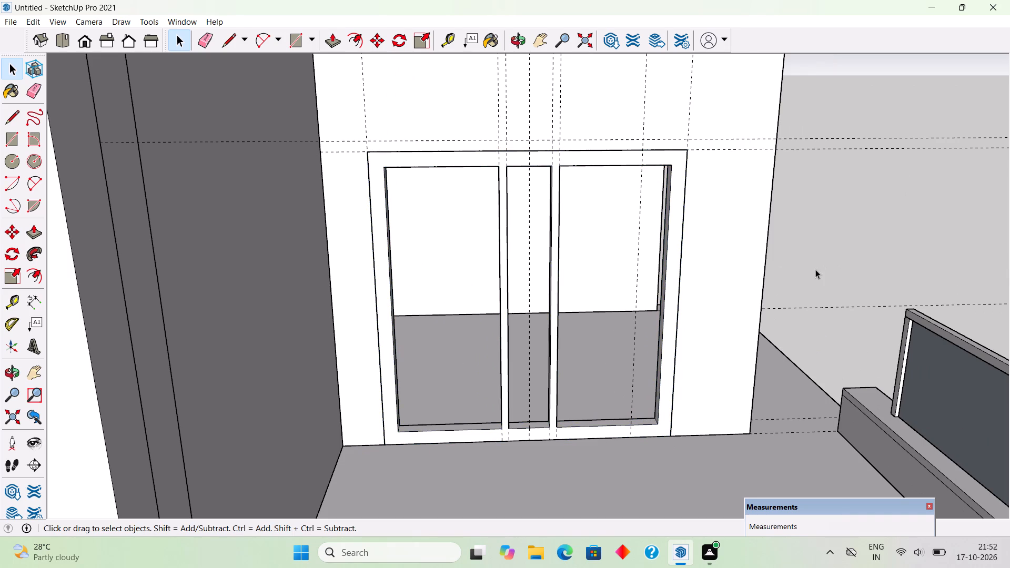
Draw corner-to-corner rectangles filling the three door openings: two side panes of 2' 6" by 6' 4" and a 1' by 6' 4" centre pane.
middle_drag(807, 257, 804, 194)
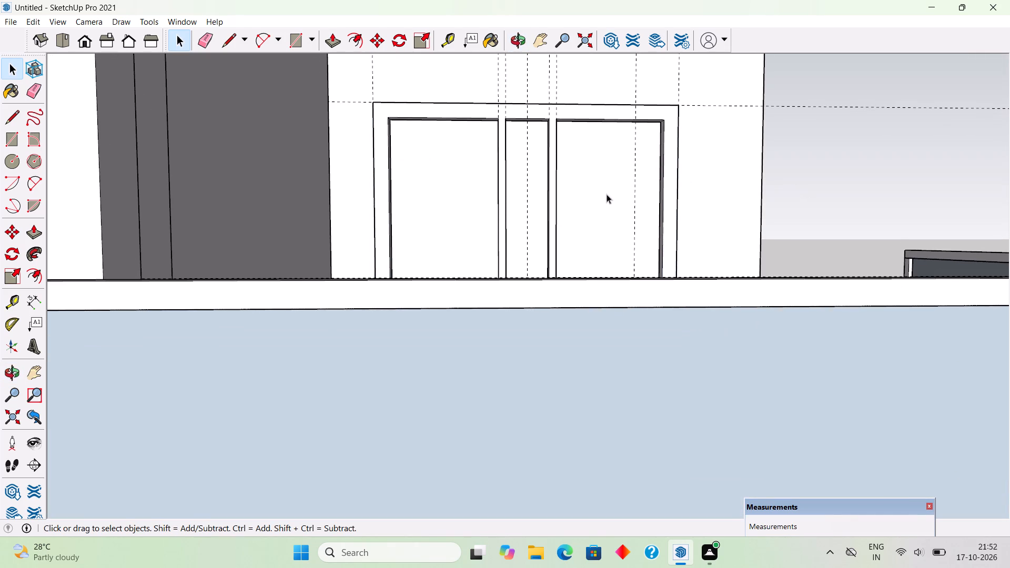
middle_drag(604, 242, 605, 292)
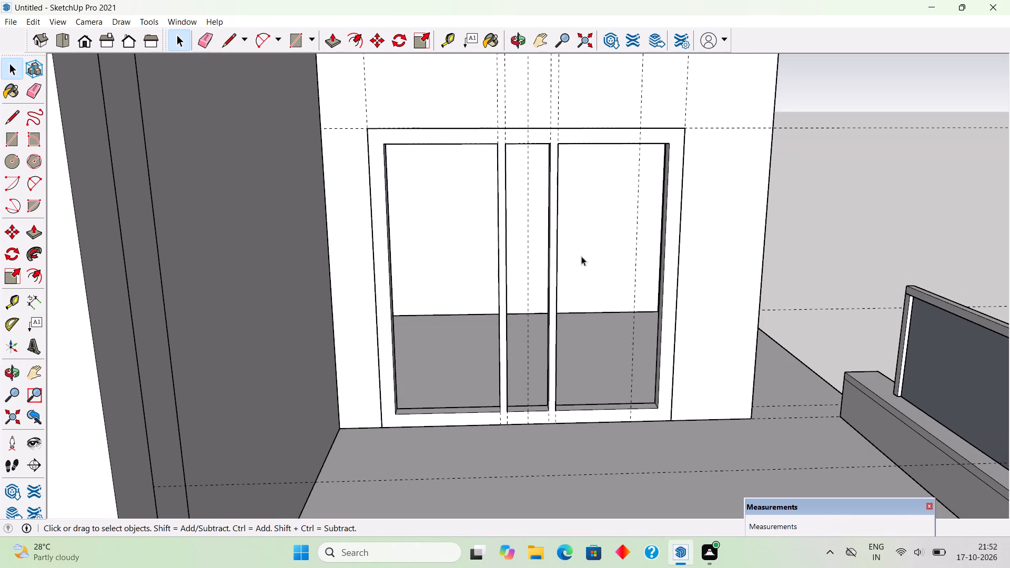
key(r)
click(561, 145)
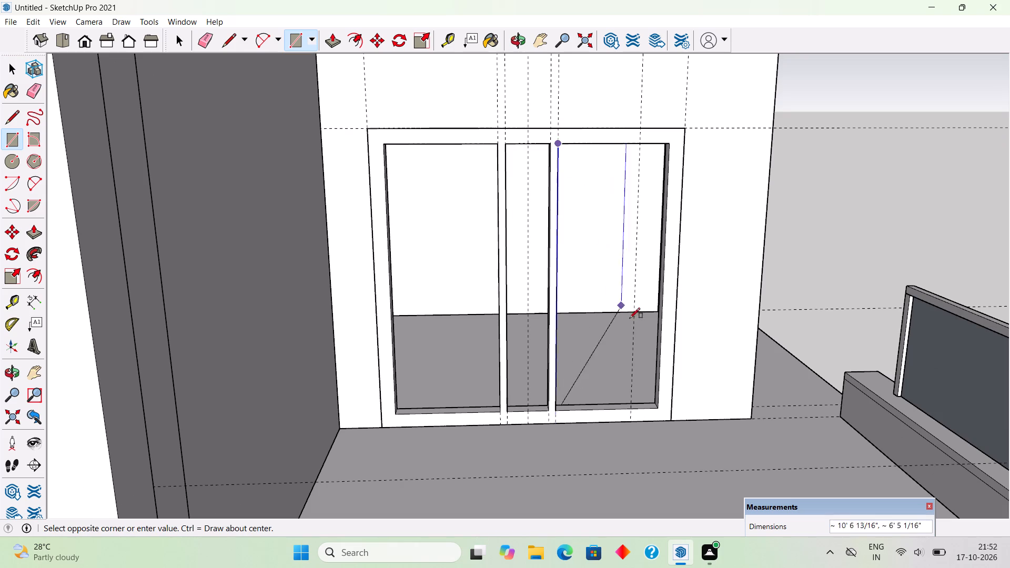
click(655, 404)
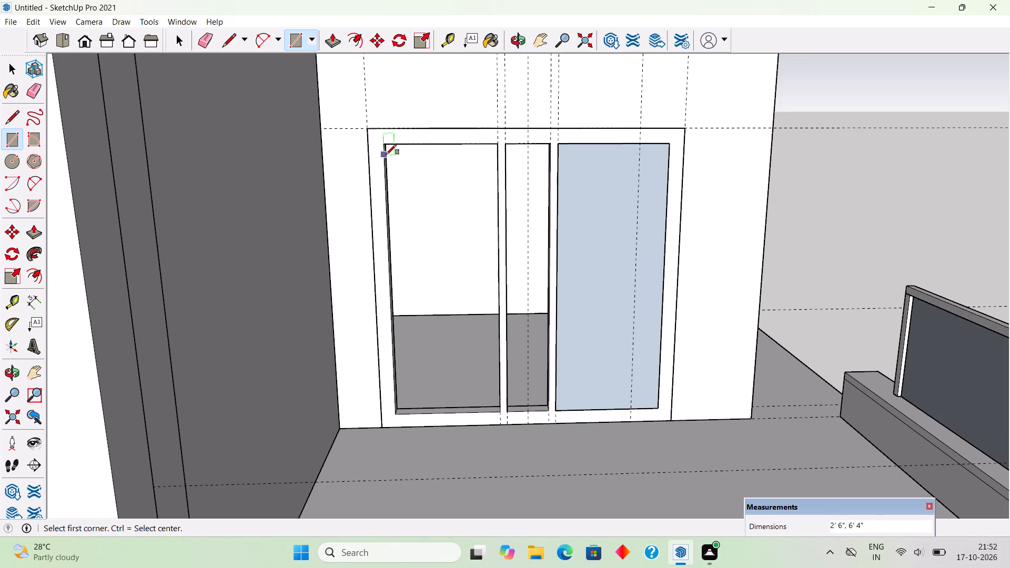
click(388, 147)
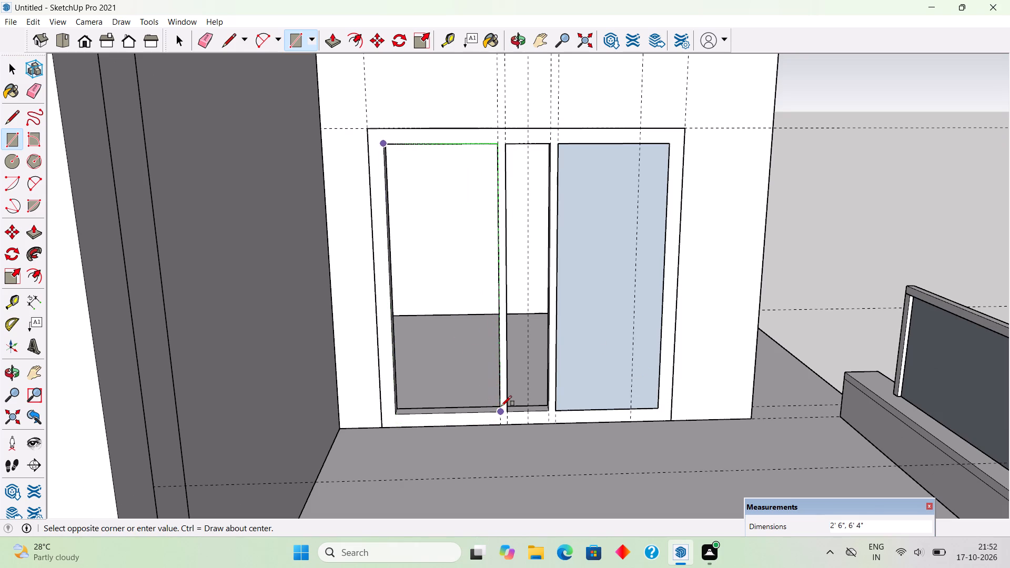
click(501, 406)
click(507, 147)
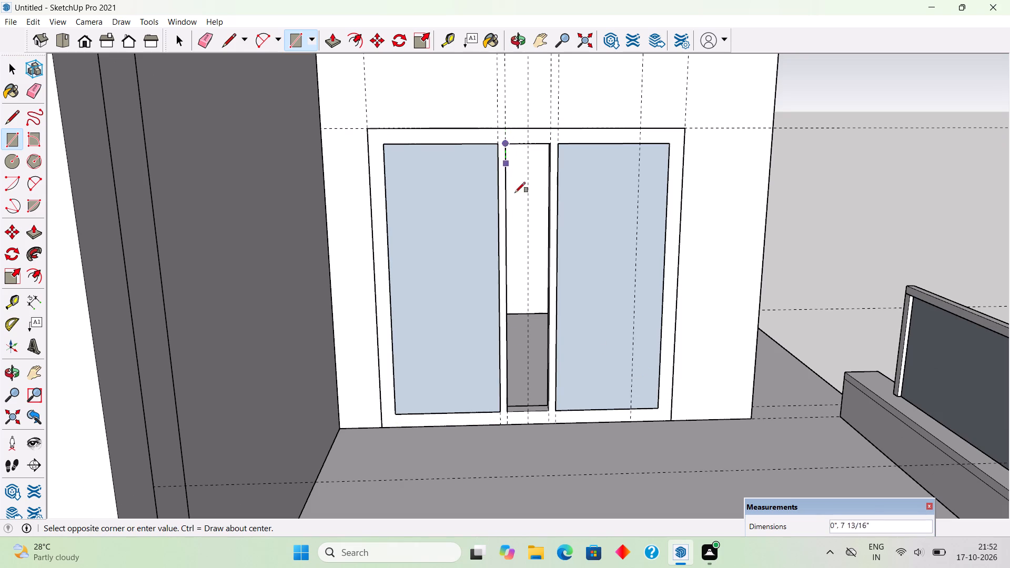
click(550, 408)
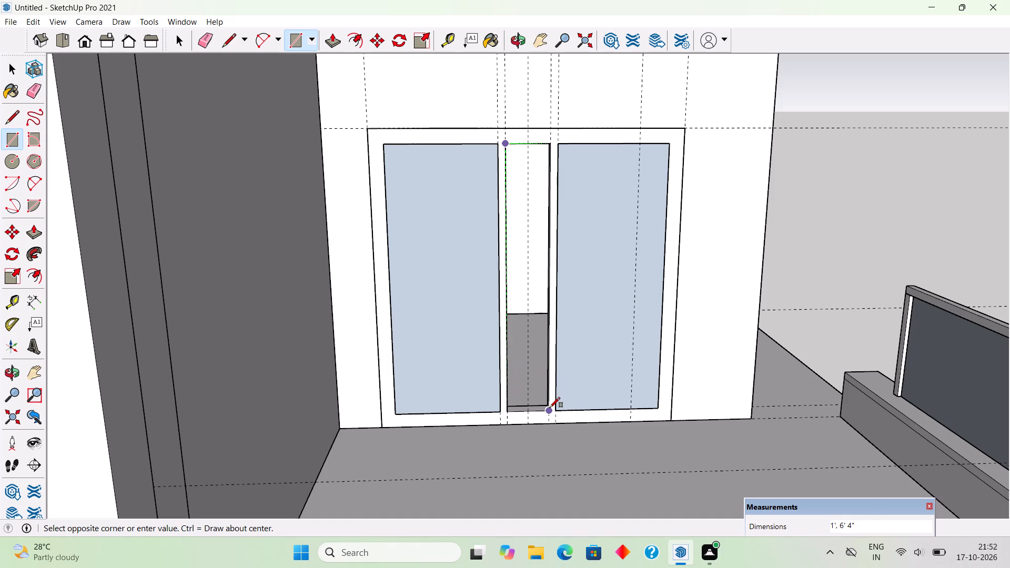
Make each of the balcony door's three glass panes its own separate group.
key(space)
triple_click(600, 346)
right_click(600, 346)
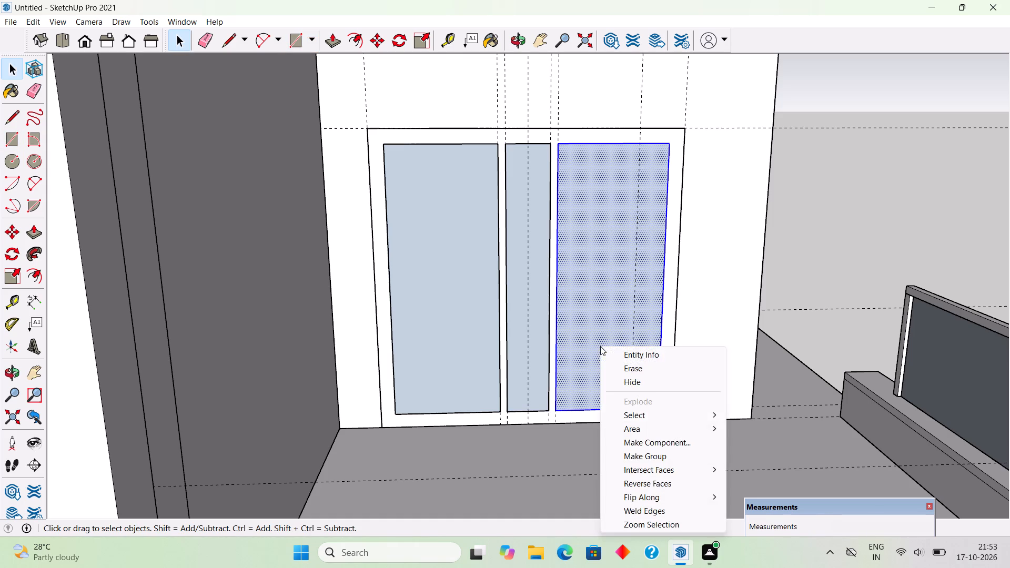
click(650, 453)
triple_click(547, 325)
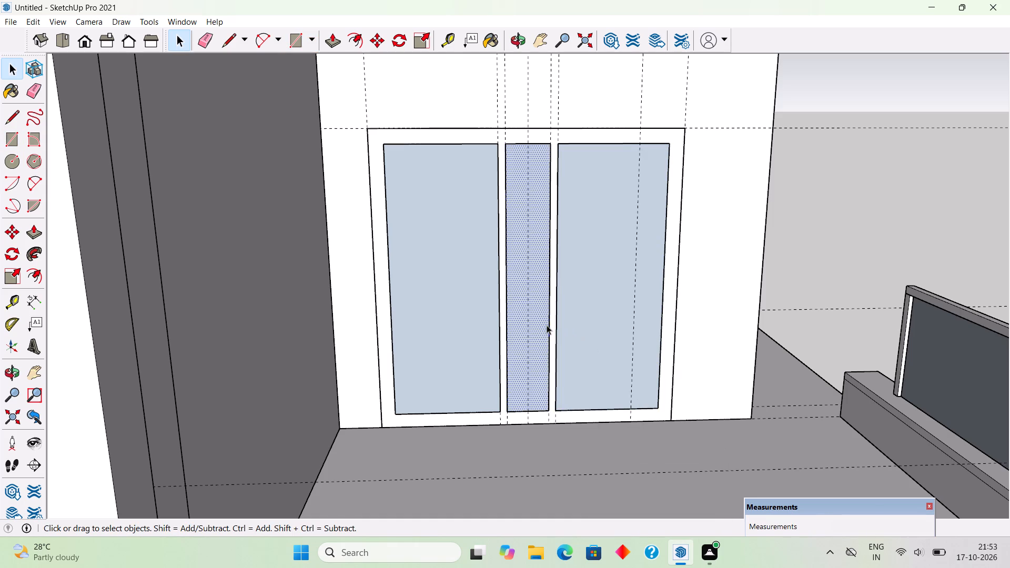
right_click(547, 325)
click(589, 431)
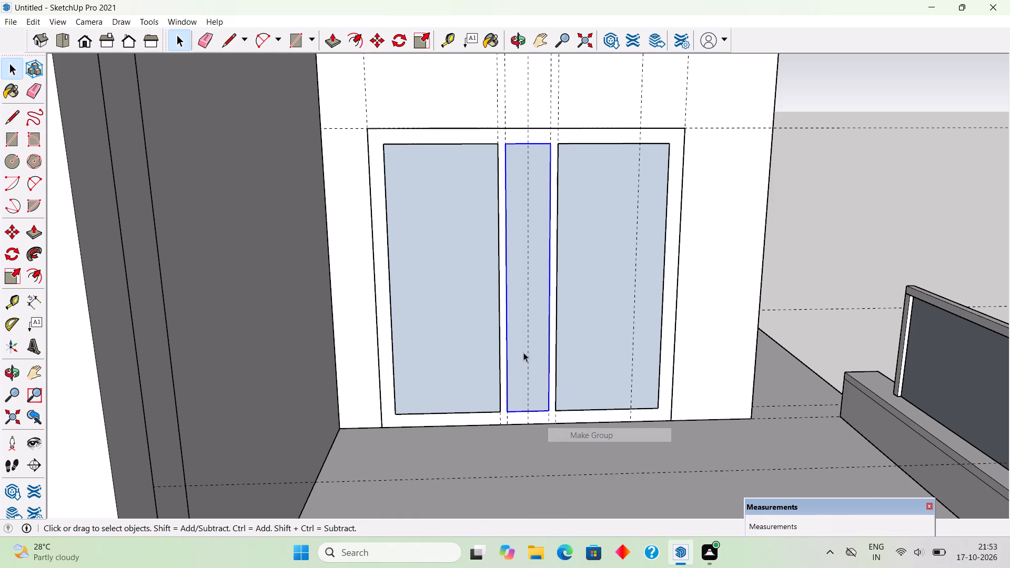
triple_click(467, 308)
right_click(467, 308)
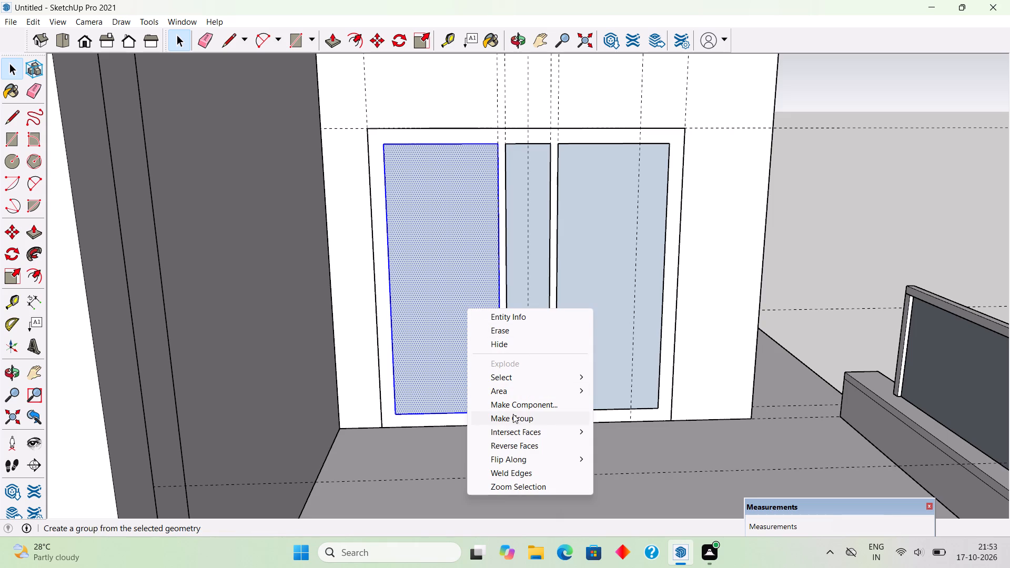
click(513, 414)
scroll(517, 415, down, 5)
click(760, 281)
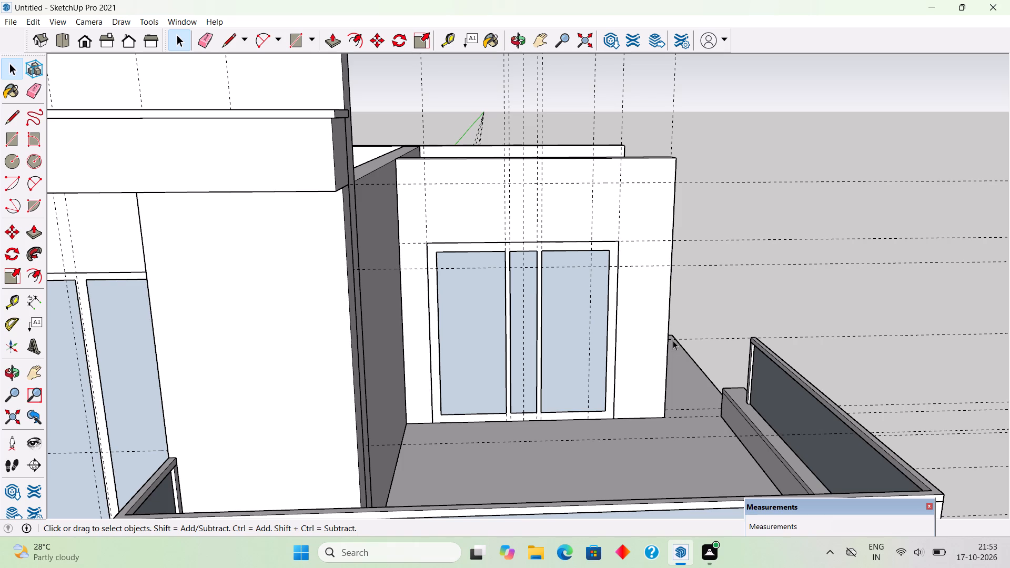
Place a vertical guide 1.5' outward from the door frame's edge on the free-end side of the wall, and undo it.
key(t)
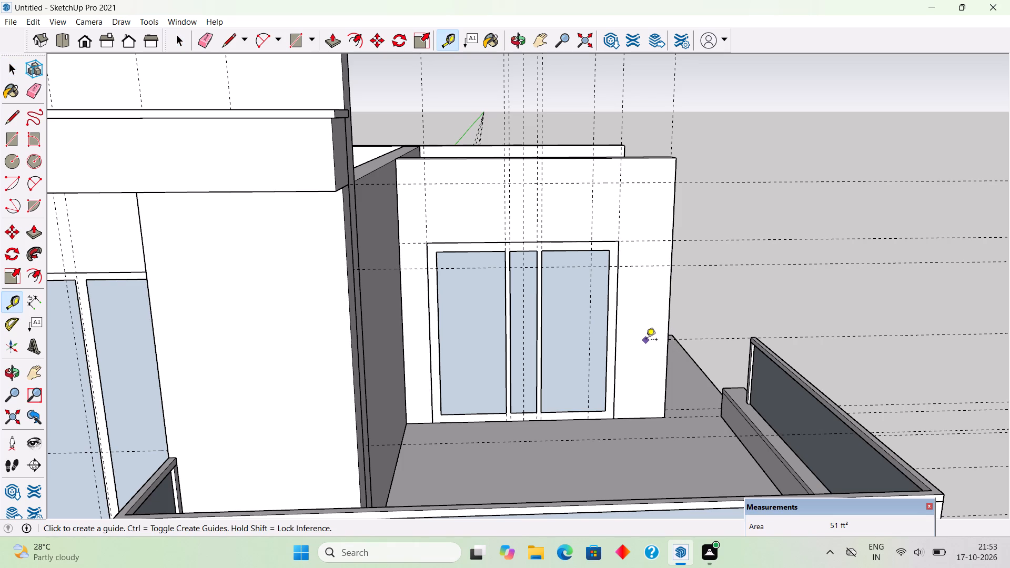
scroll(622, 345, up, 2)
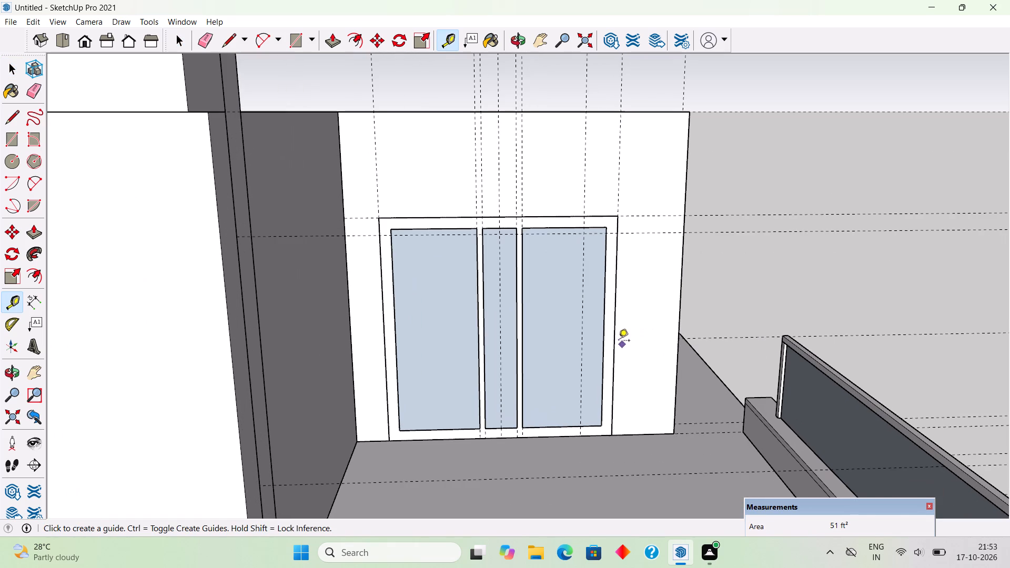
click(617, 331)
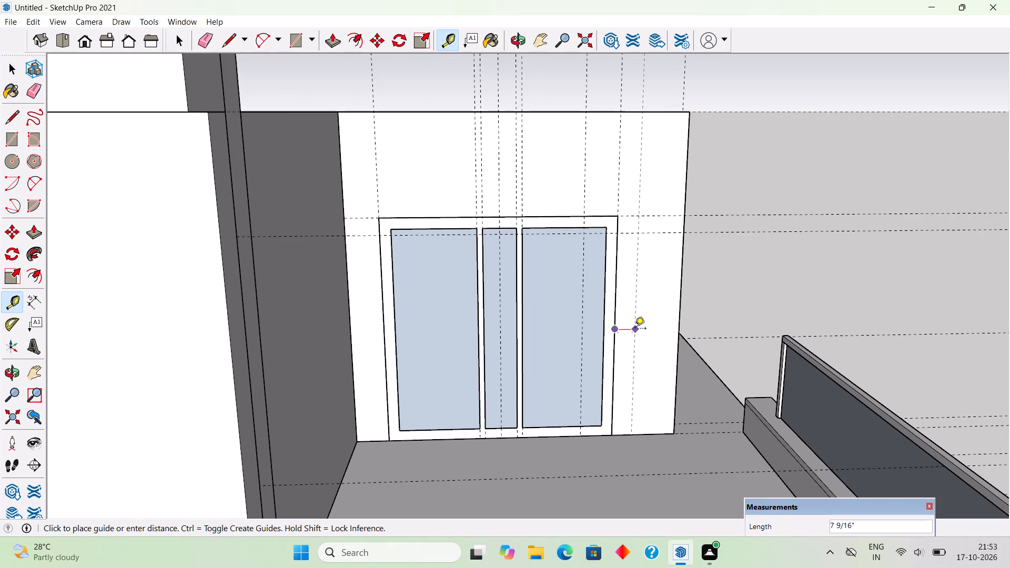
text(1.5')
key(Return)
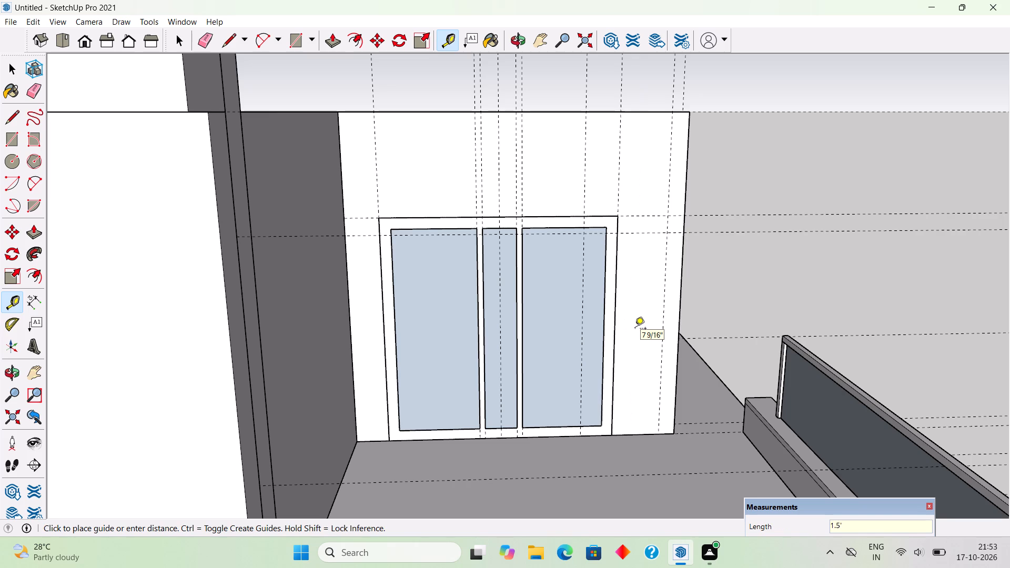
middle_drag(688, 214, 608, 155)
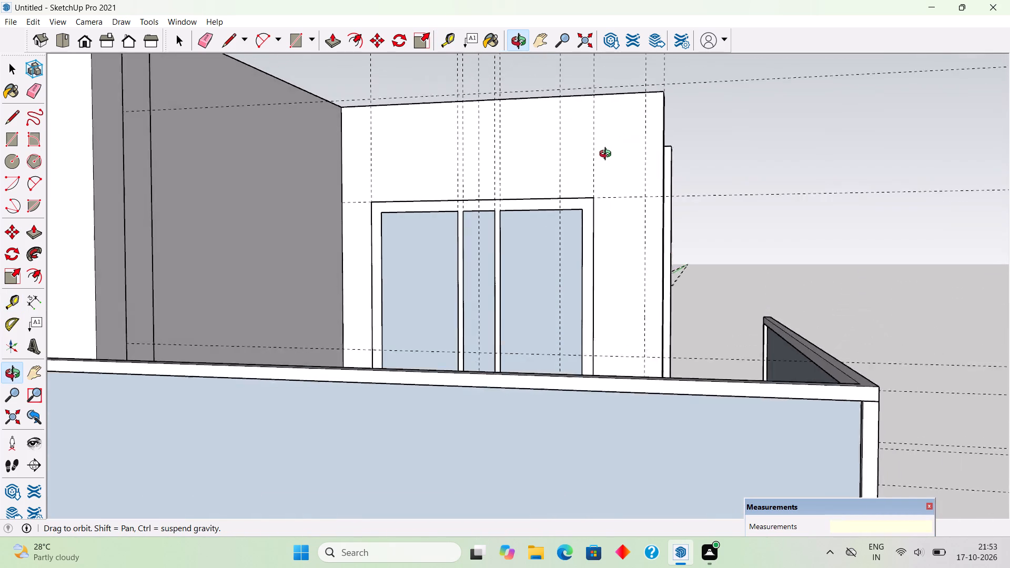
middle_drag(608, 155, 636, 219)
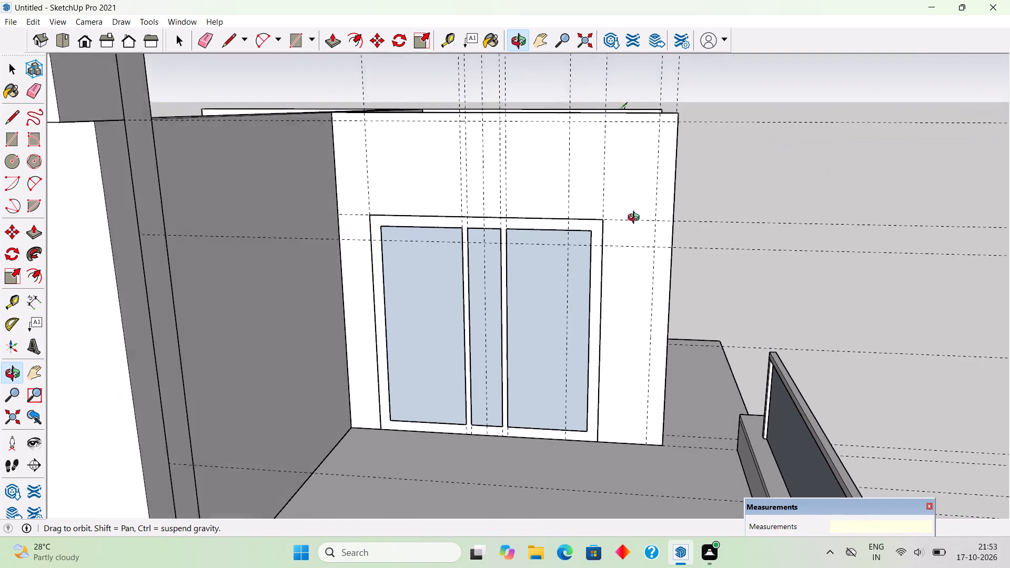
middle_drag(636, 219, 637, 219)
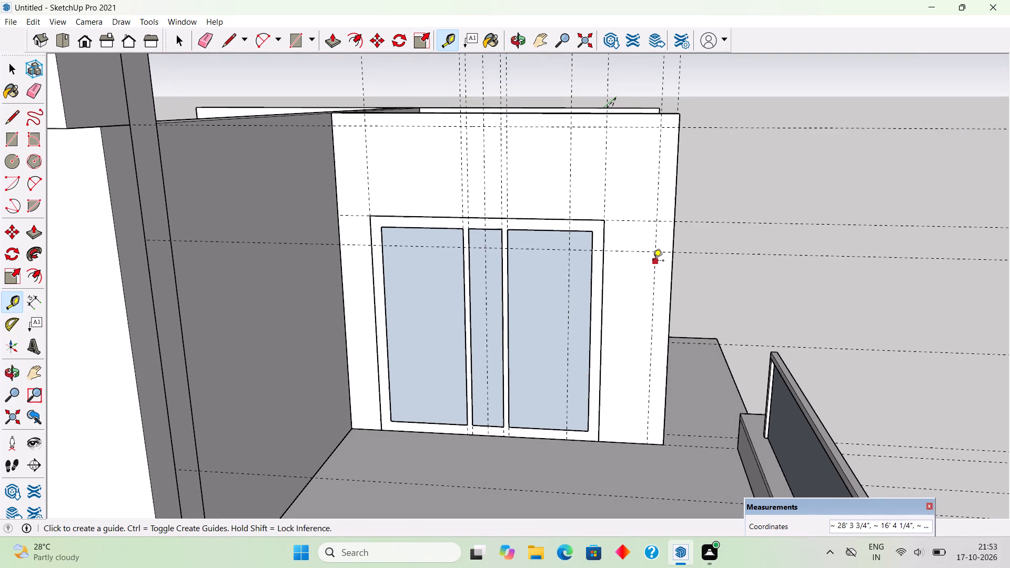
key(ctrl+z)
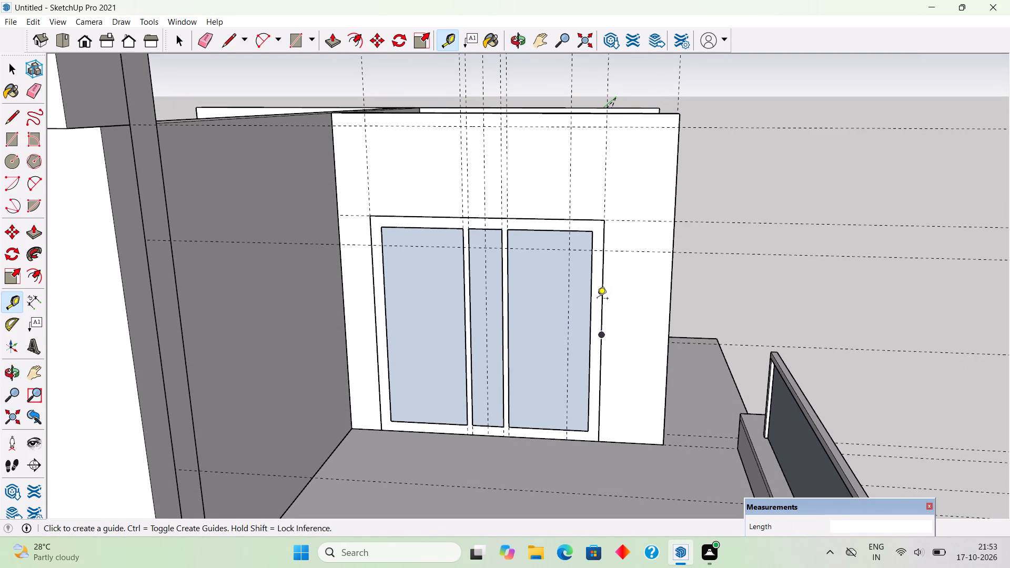
Place a vertical guide 1.2' outward from the door frame's edge toward the free end of the wall.
click(601, 288)
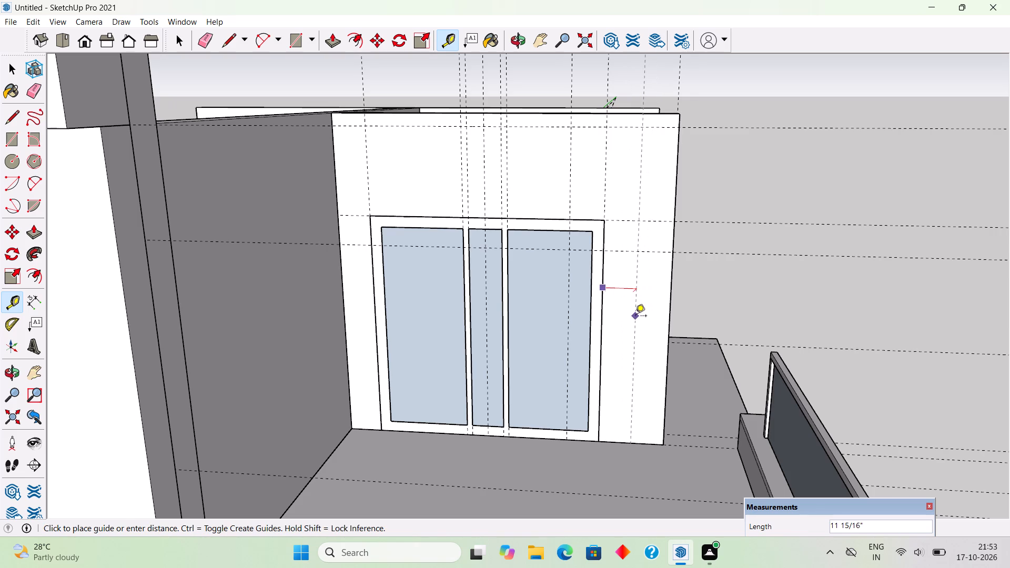
text(1.2')
key(Return)
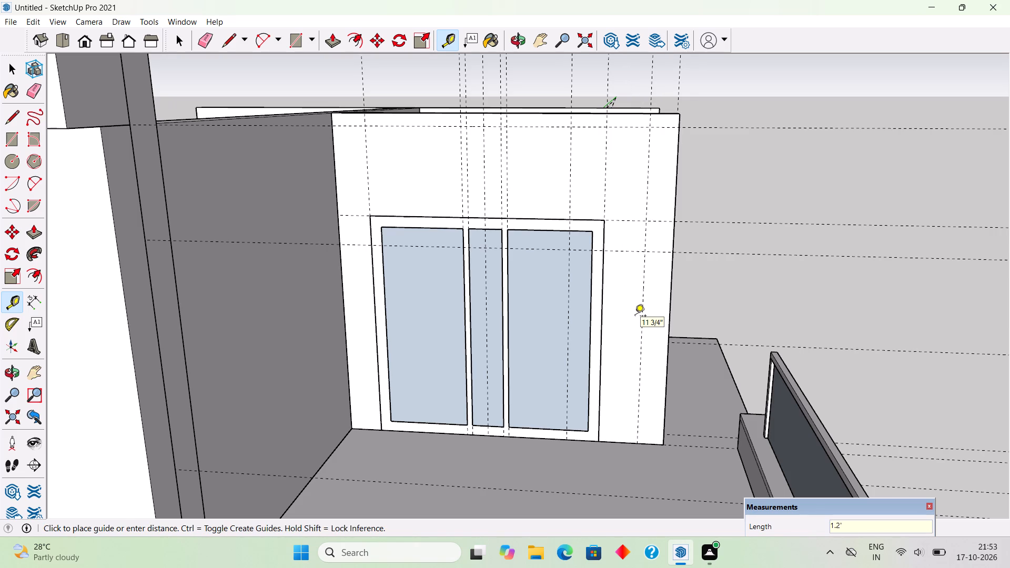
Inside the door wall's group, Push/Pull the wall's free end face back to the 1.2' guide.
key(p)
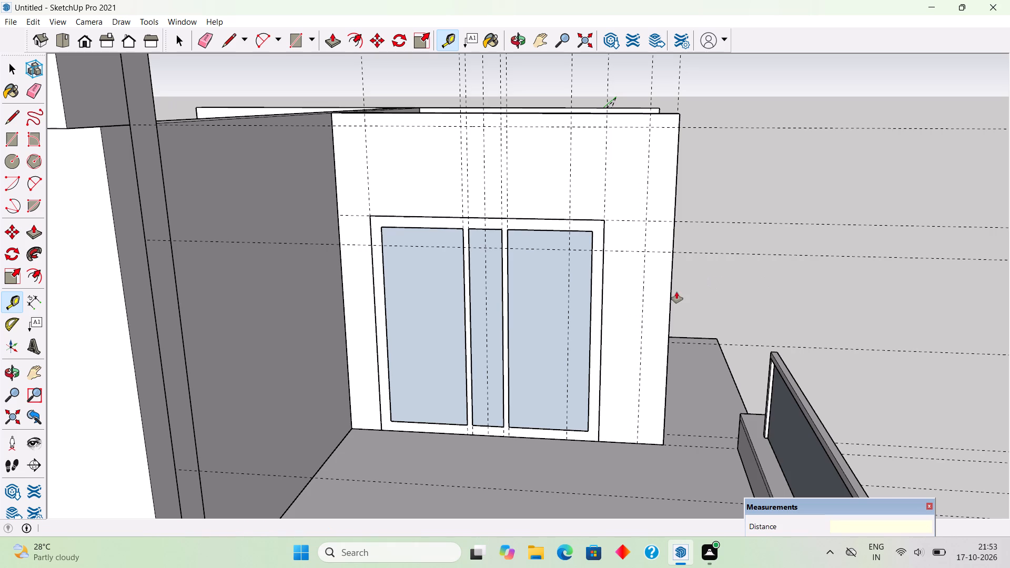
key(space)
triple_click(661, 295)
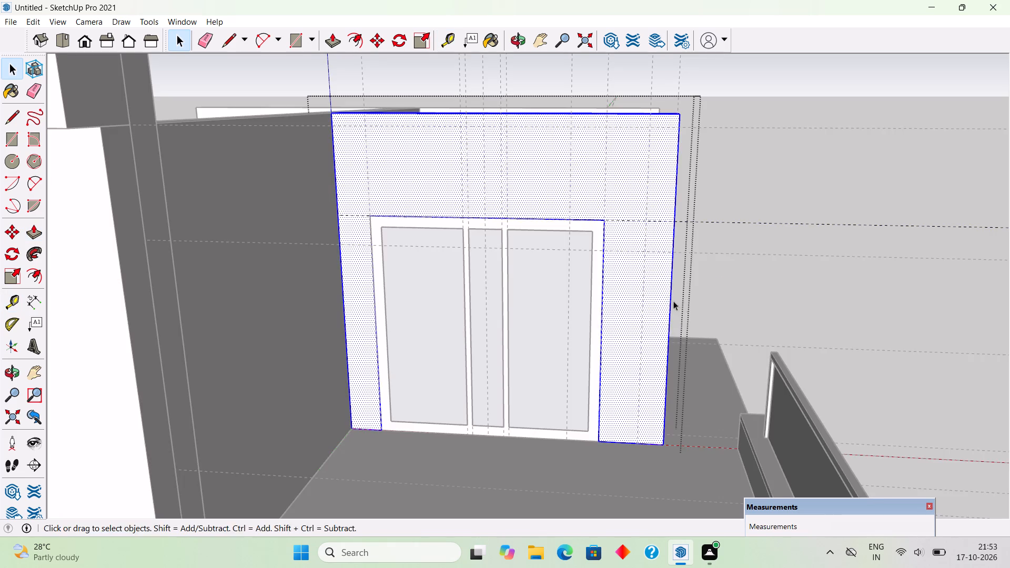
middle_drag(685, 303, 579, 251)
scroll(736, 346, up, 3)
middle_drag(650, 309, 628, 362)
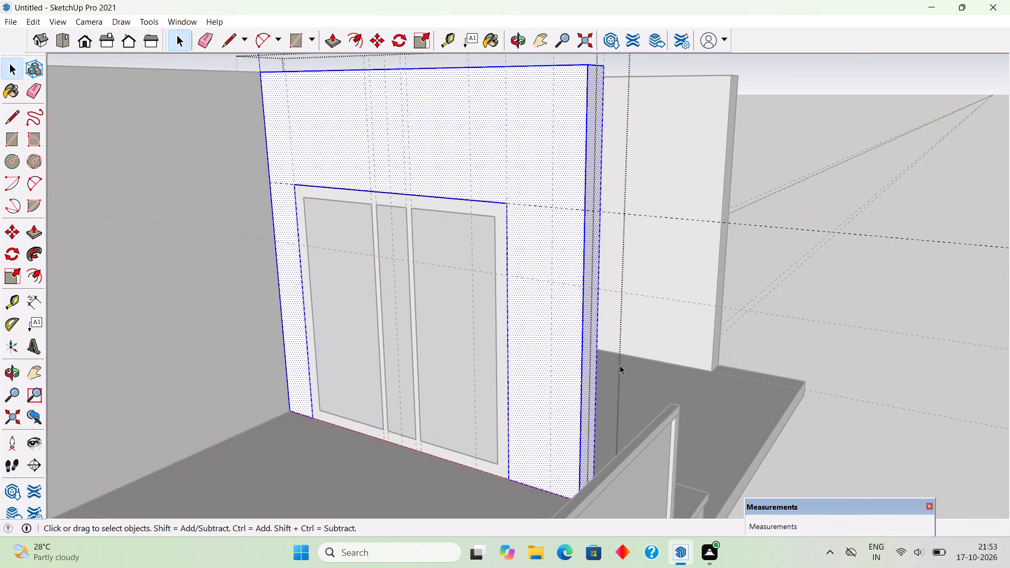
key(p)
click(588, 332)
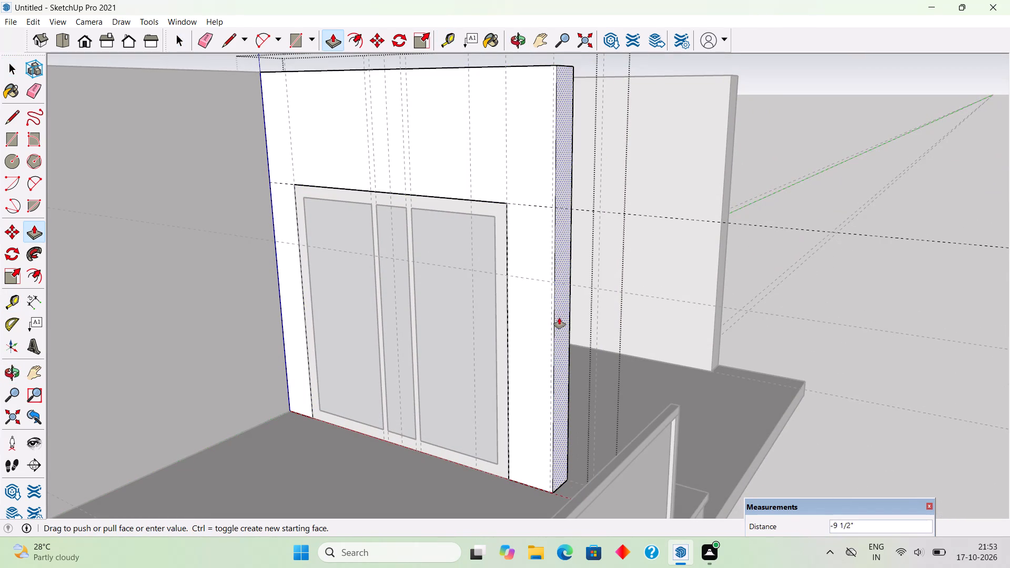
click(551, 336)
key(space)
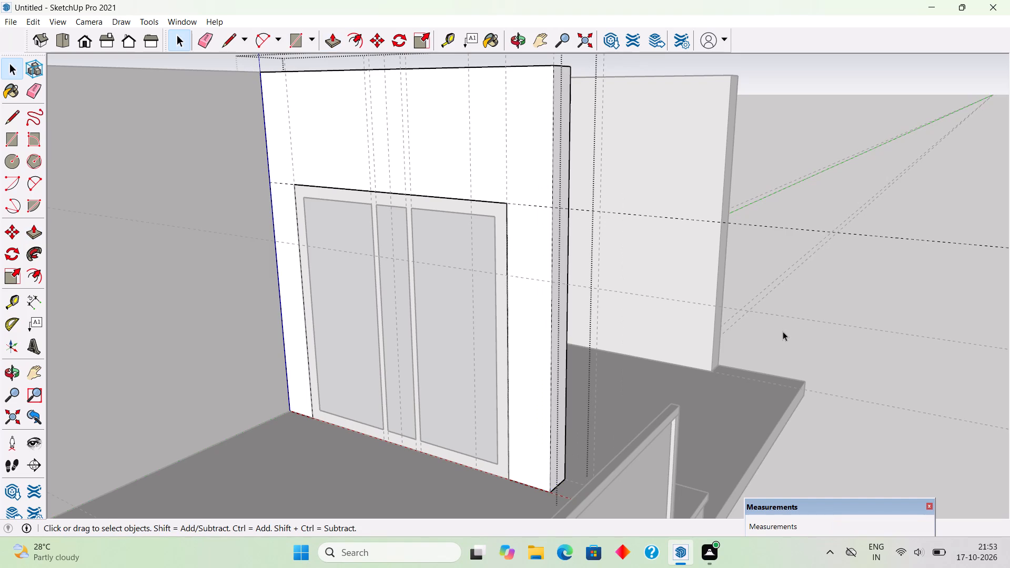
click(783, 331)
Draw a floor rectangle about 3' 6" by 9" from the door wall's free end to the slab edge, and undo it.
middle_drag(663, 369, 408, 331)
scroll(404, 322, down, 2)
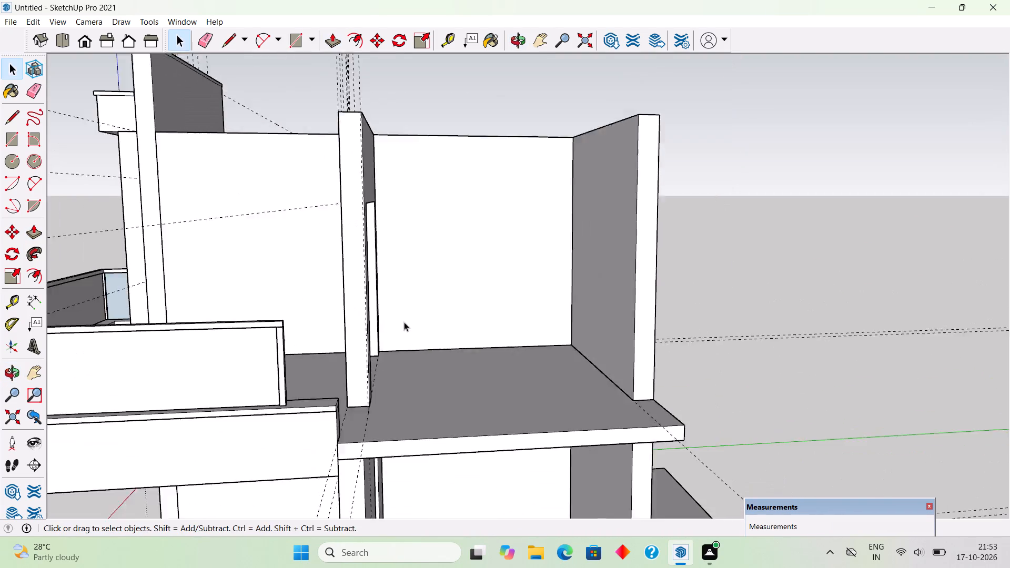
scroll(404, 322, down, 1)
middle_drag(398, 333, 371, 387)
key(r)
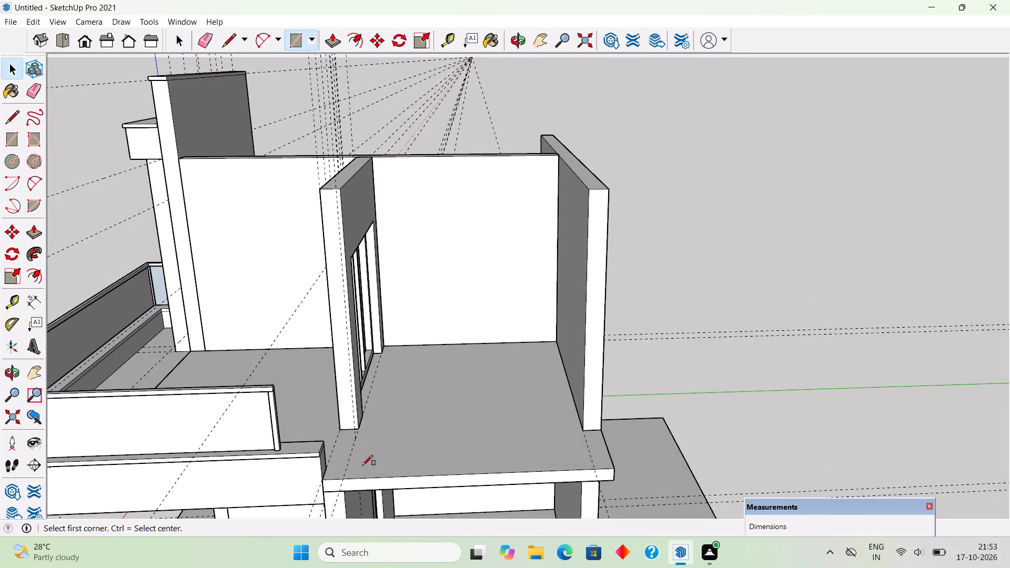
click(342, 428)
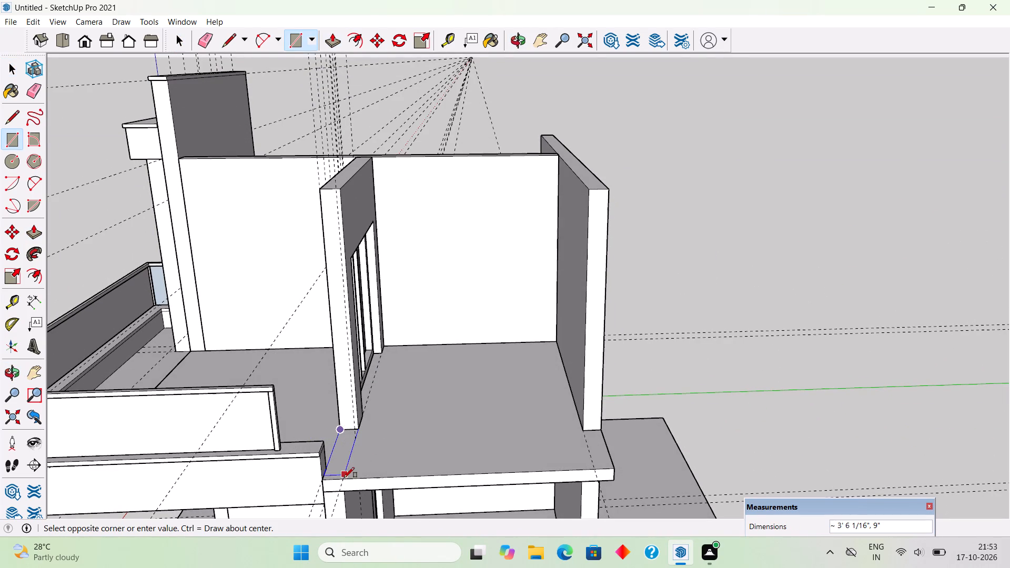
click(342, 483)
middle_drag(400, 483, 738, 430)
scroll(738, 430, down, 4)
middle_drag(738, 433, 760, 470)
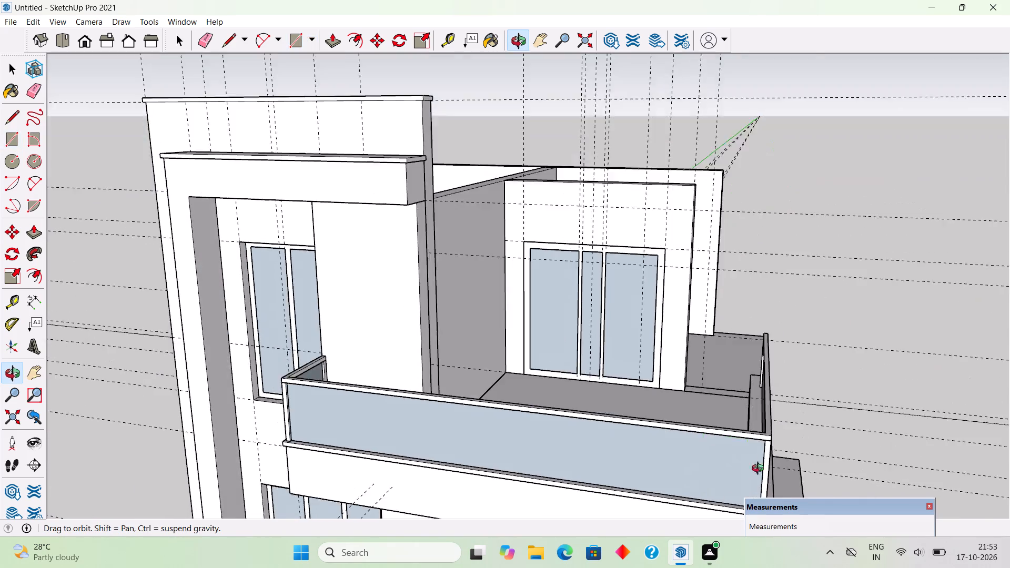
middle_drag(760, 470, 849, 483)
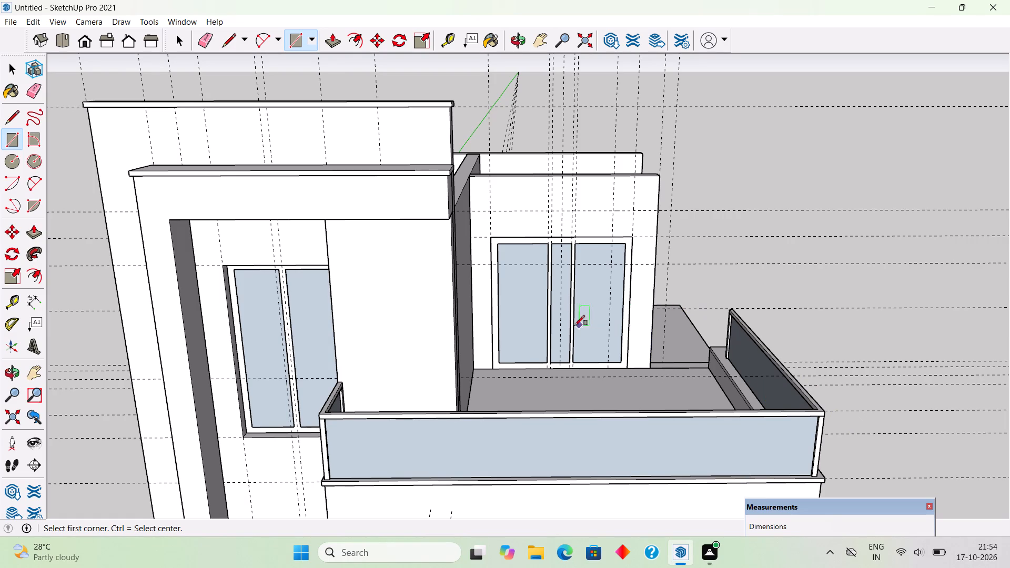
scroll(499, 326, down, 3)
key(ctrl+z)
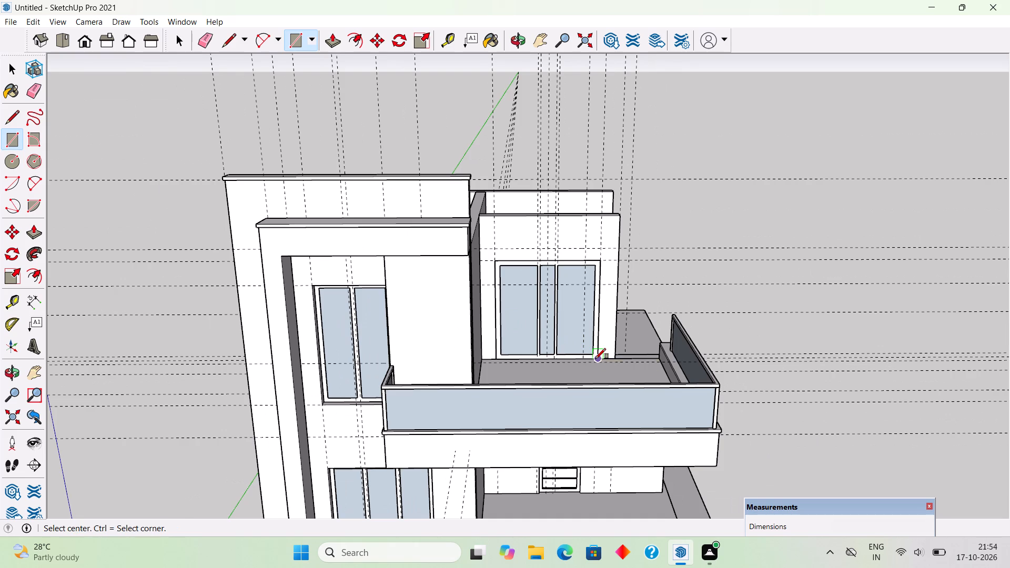
Inside the door wall's group, Push/Pull the free end face outward about 3' 9 5/8" to the balcony's parapet corner.
key(space)
middle_drag(733, 314, 447, 329)
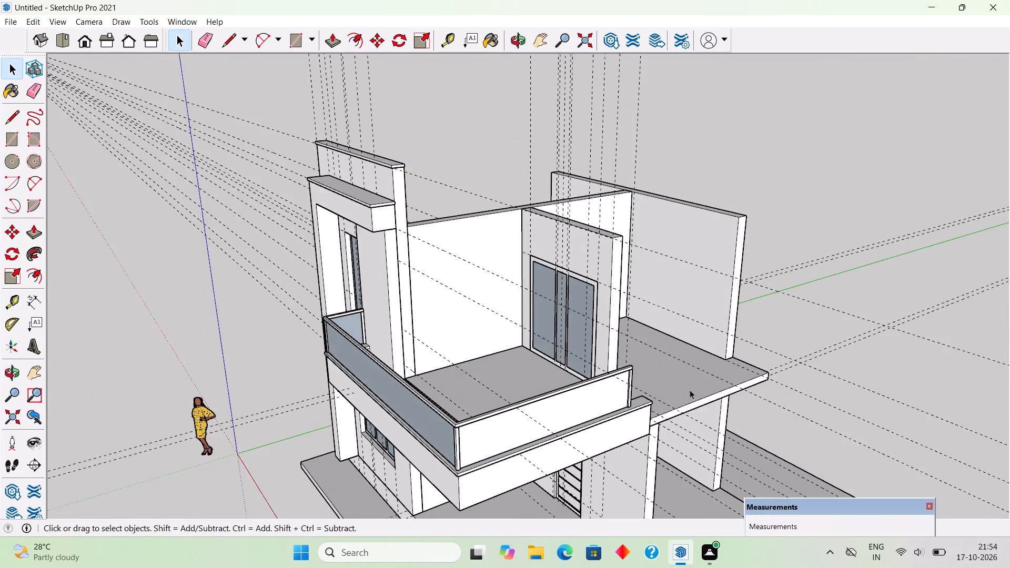
scroll(694, 378, up, 4)
scroll(578, 337, up, 4)
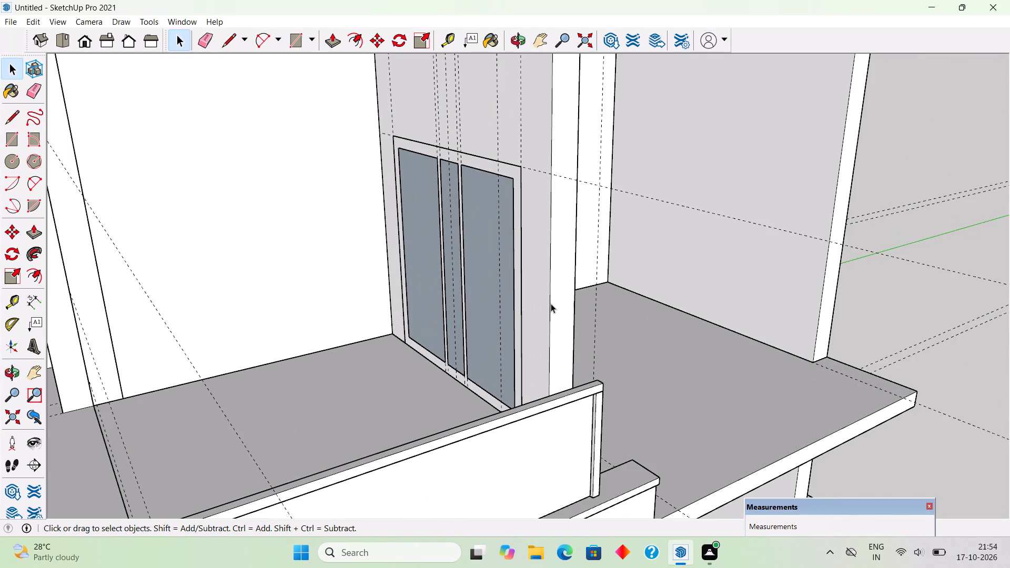
triple_click(551, 307)
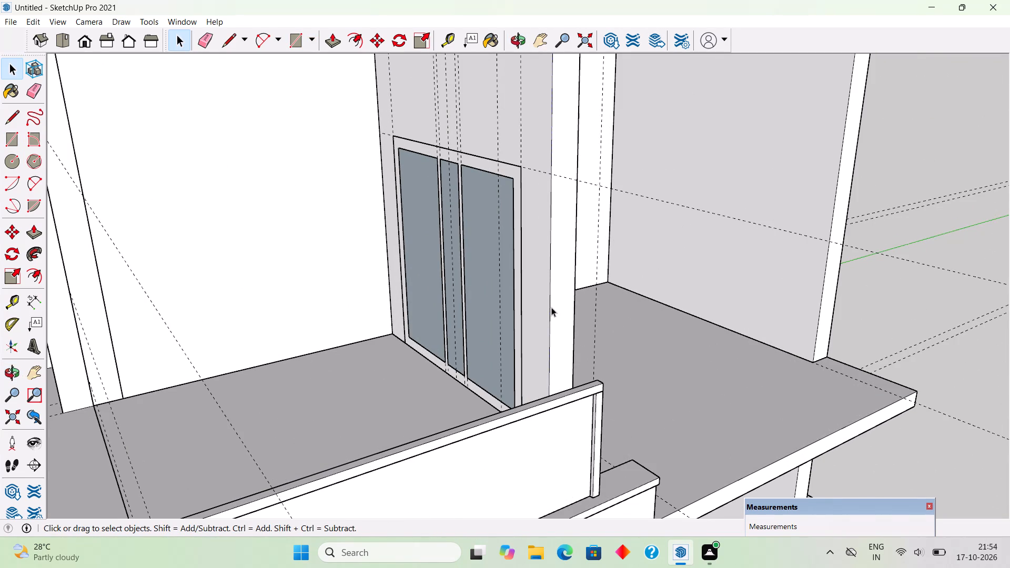
triple_click(553, 308)
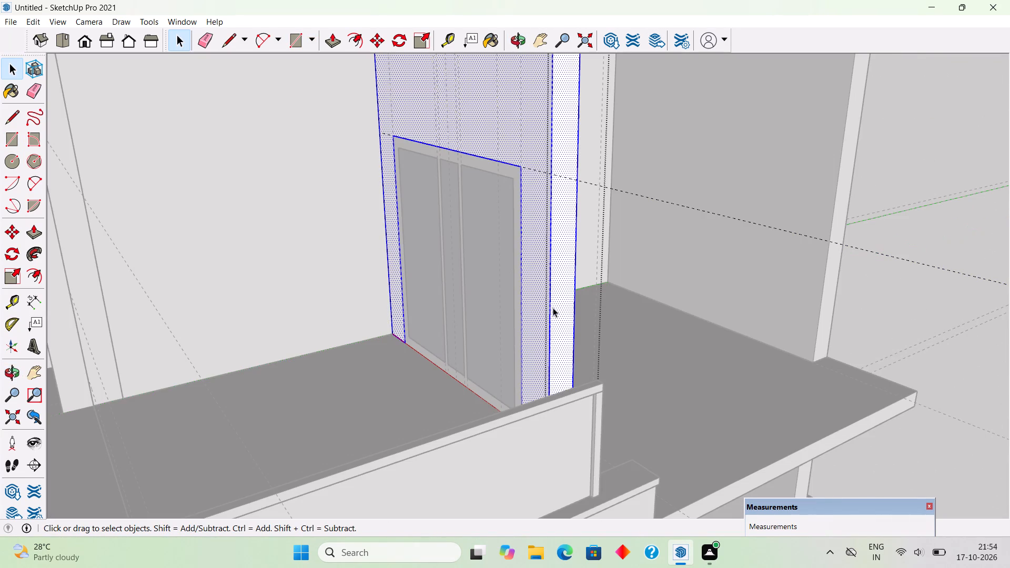
key(p)
click(553, 308)
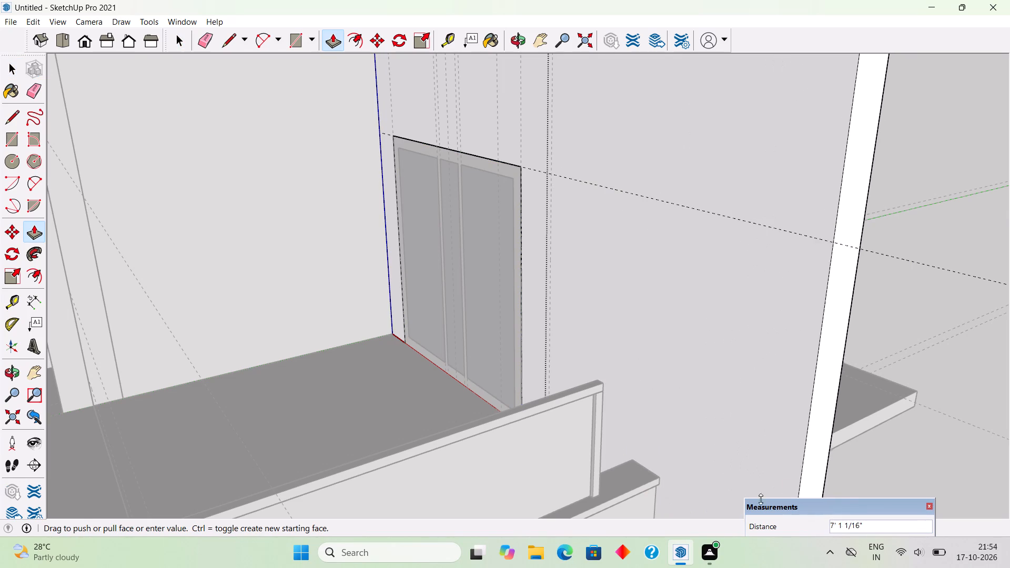
click(655, 496)
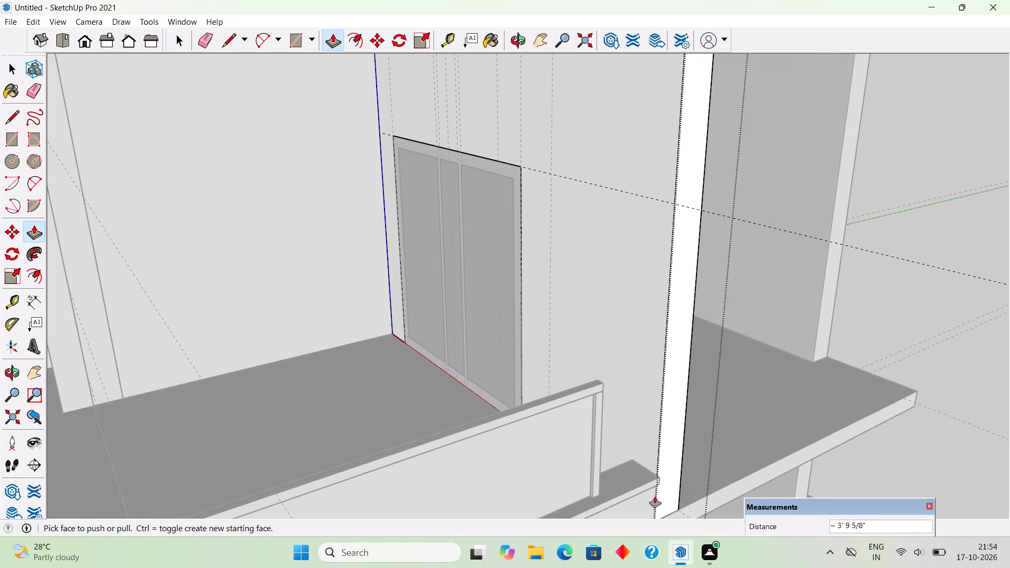
scroll(655, 496, down, 4)
key(space)
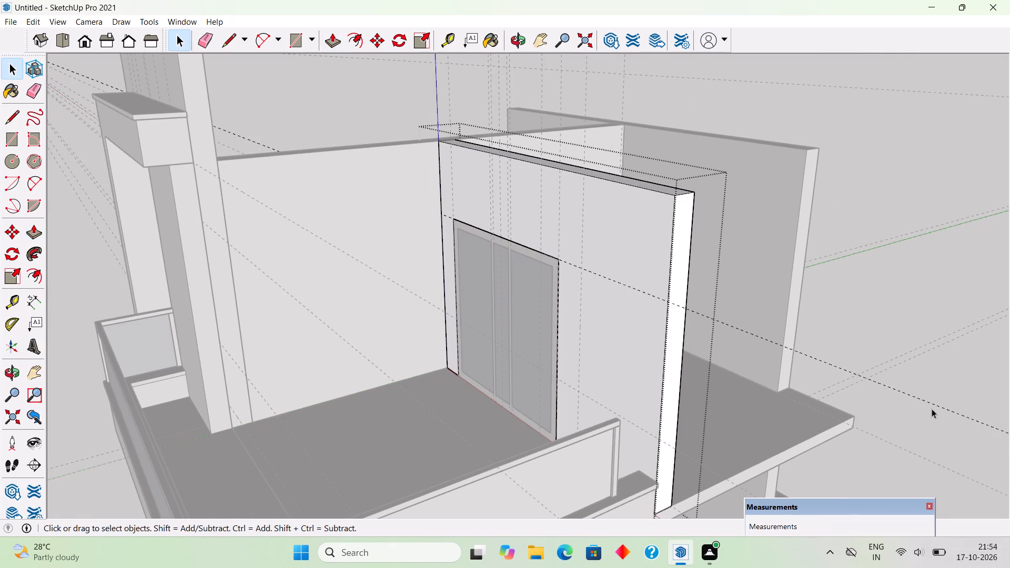
click(940, 341)
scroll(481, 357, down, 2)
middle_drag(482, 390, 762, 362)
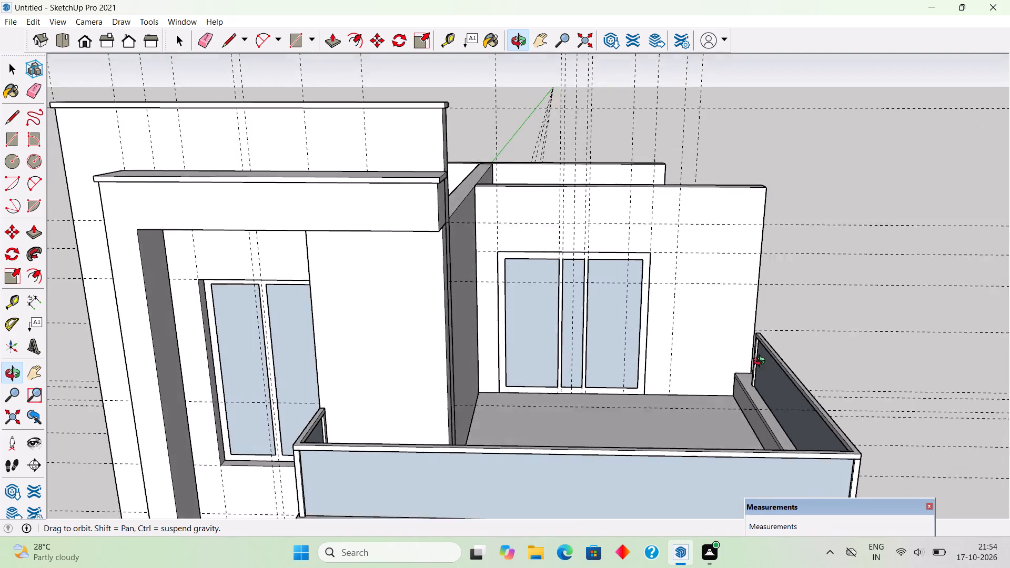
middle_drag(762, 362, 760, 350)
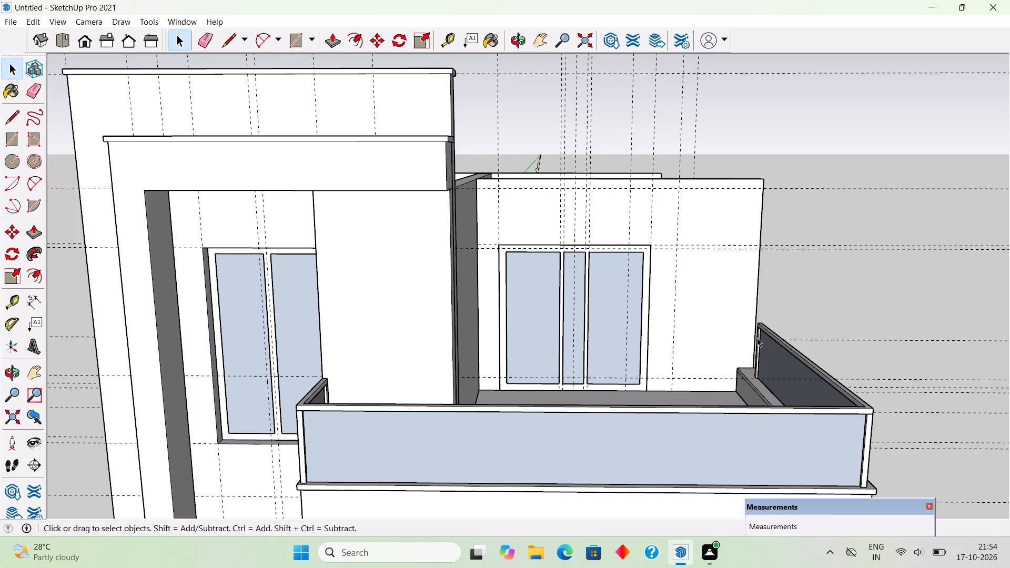
Inside the door wall's group, Push/Pull the wall's top face up 8'.
middle_drag(795, 285, 780, 318)
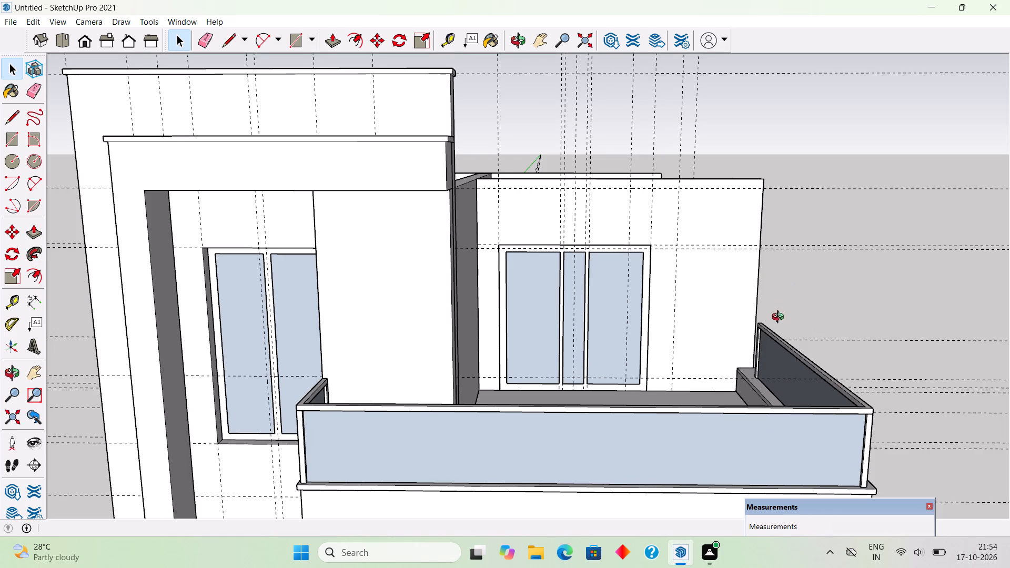
middle_drag(780, 318, 771, 437)
middle_drag(682, 372, 689, 398)
scroll(684, 380, down, 1)
scroll(679, 248, up, 6)
triple_click(682, 235)
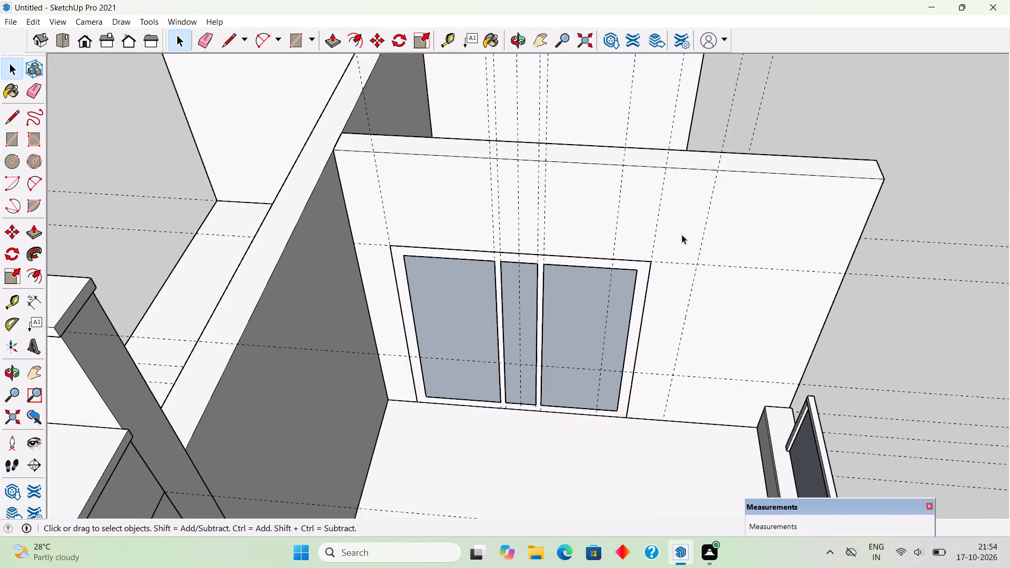
key(p)
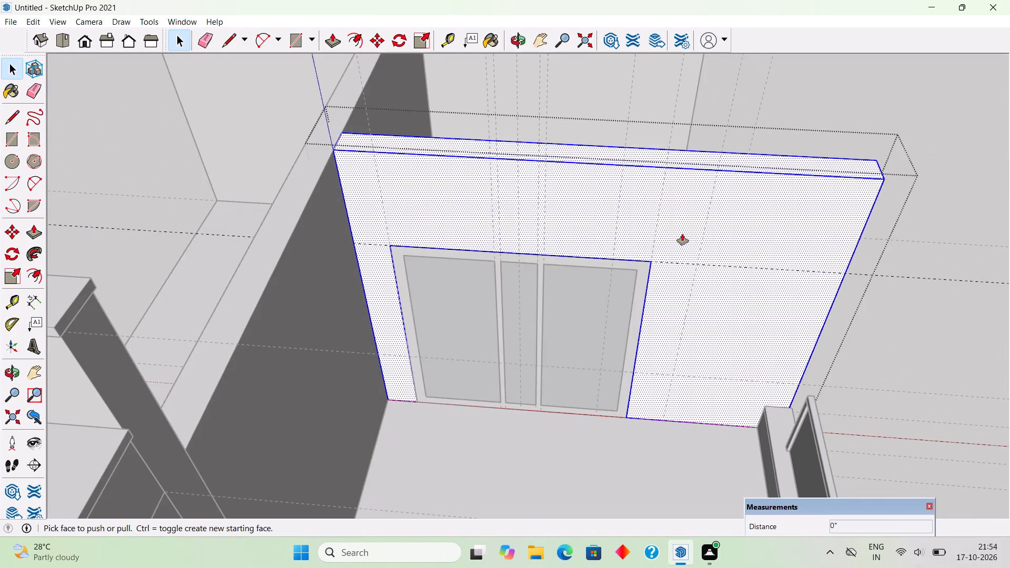
click(704, 160)
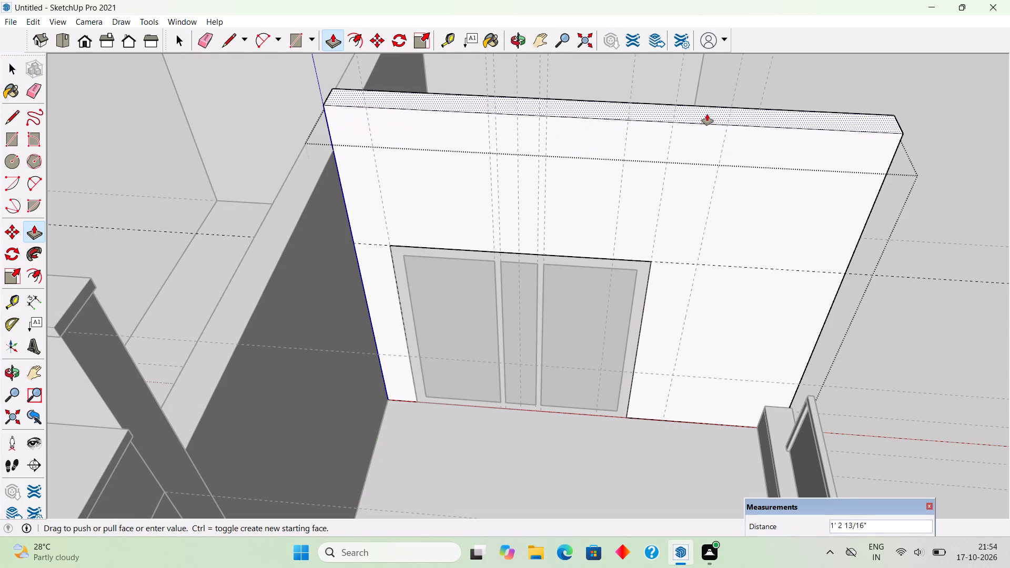
text(8')
key(Return)
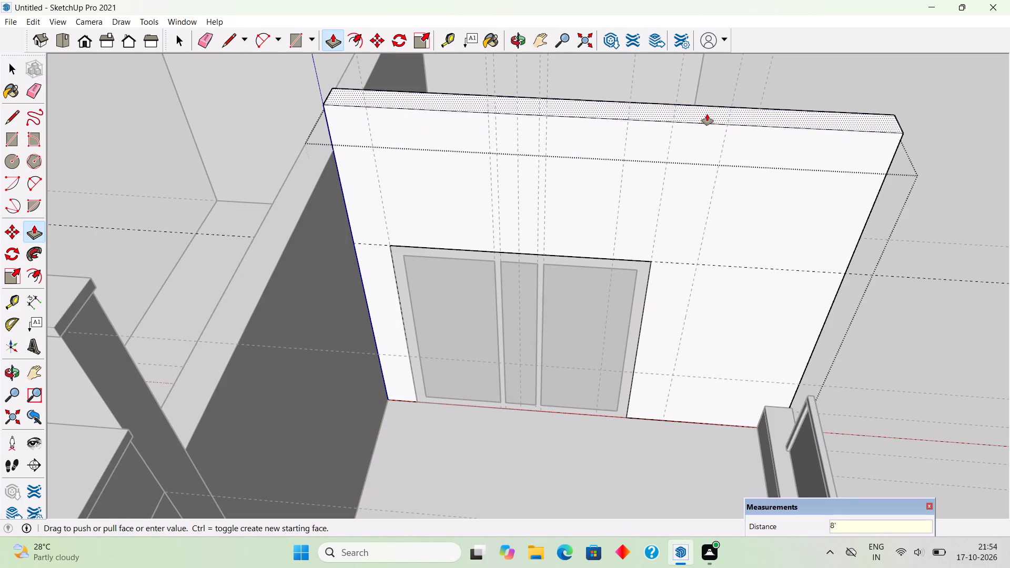
key(space)
Inside the front frame's group, Push/Pull the top beam's end face outward 13' to align with the door wall's free end.
scroll(707, 114, down, 5)
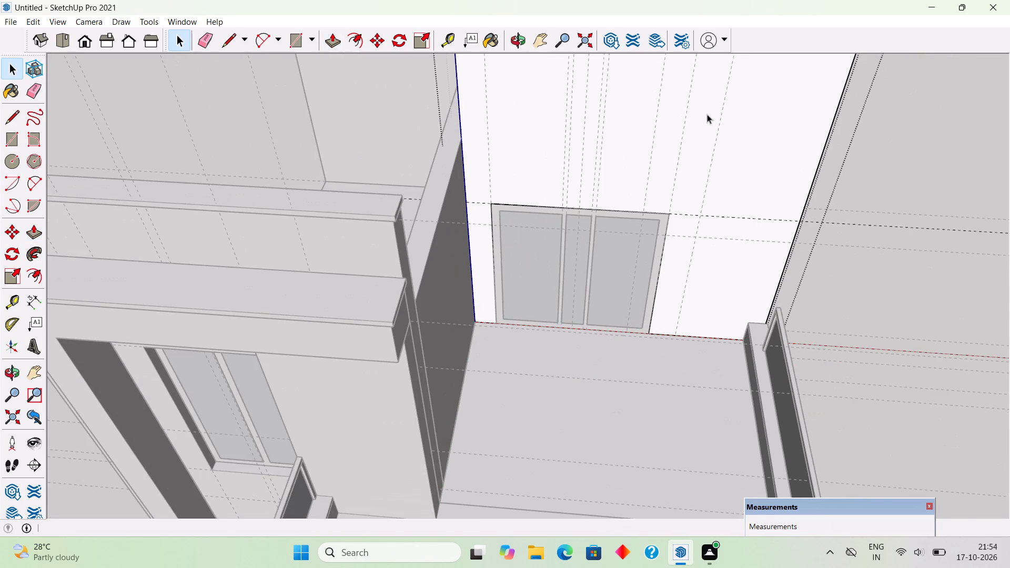
scroll(707, 114, down, 4)
scroll(740, 196, down, 8)
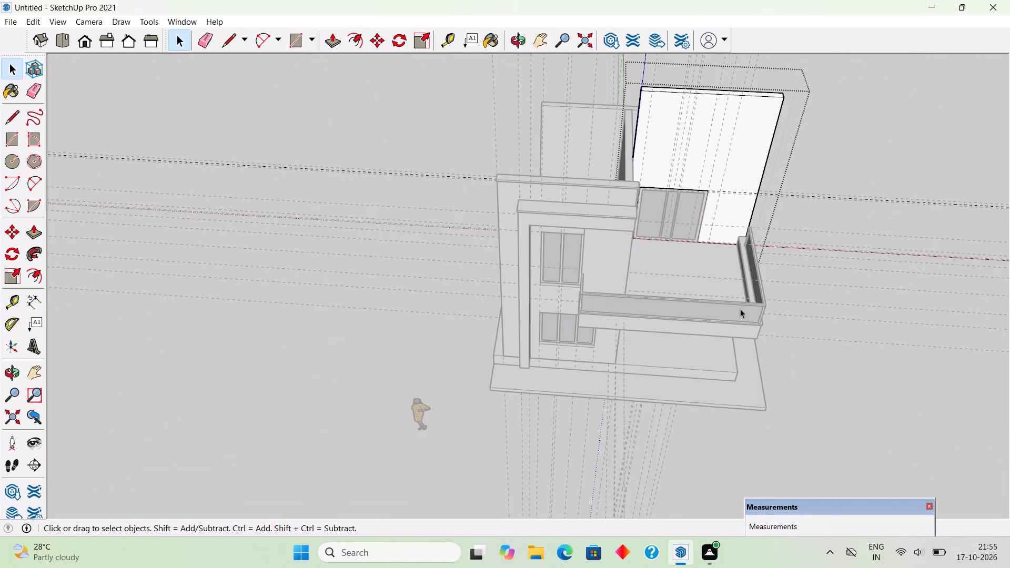
middle_drag(735, 308, 726, 194)
scroll(726, 91, up, 5)
scroll(774, 133, up, 4)
middle_drag(772, 157, 745, 112)
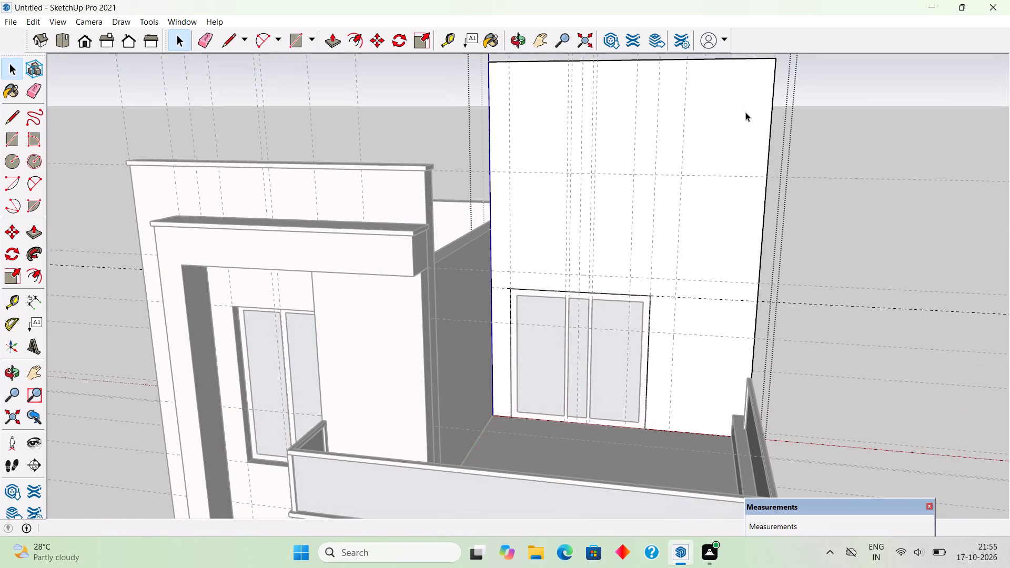
middle_drag(504, 187, 84, 211)
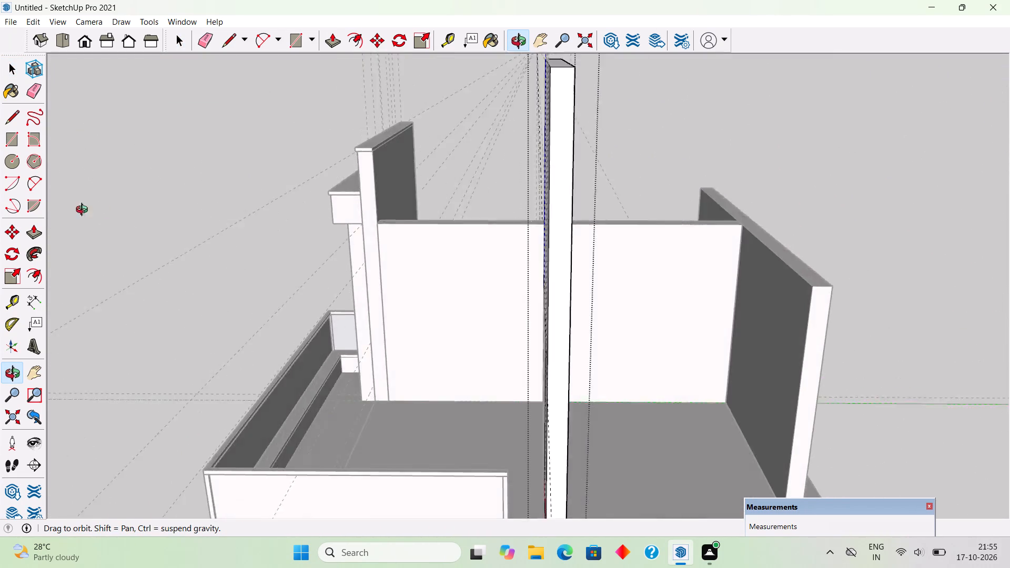
middle_drag(84, 211, 312, 210)
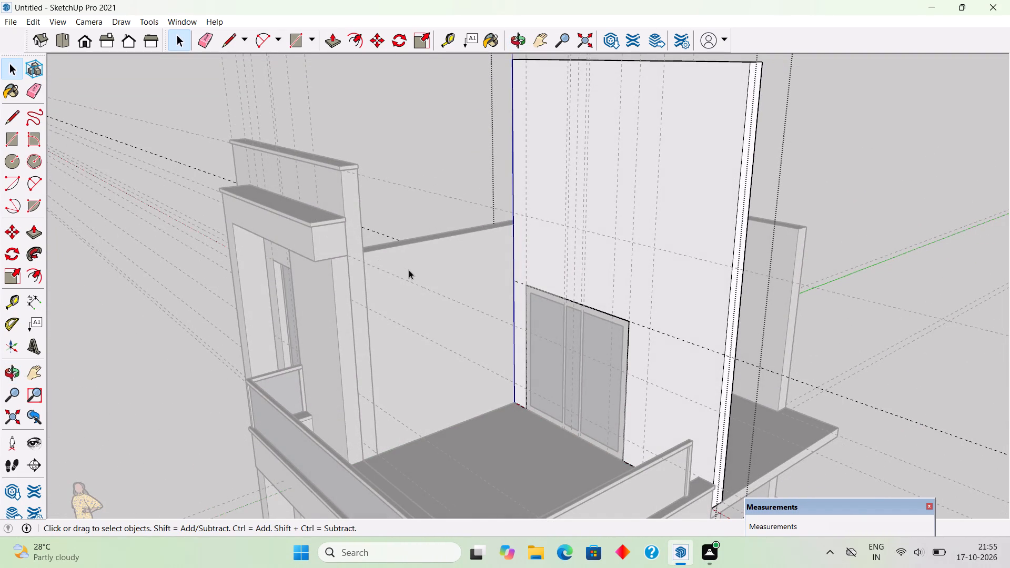
triple_click(318, 245)
double_click(318, 245)
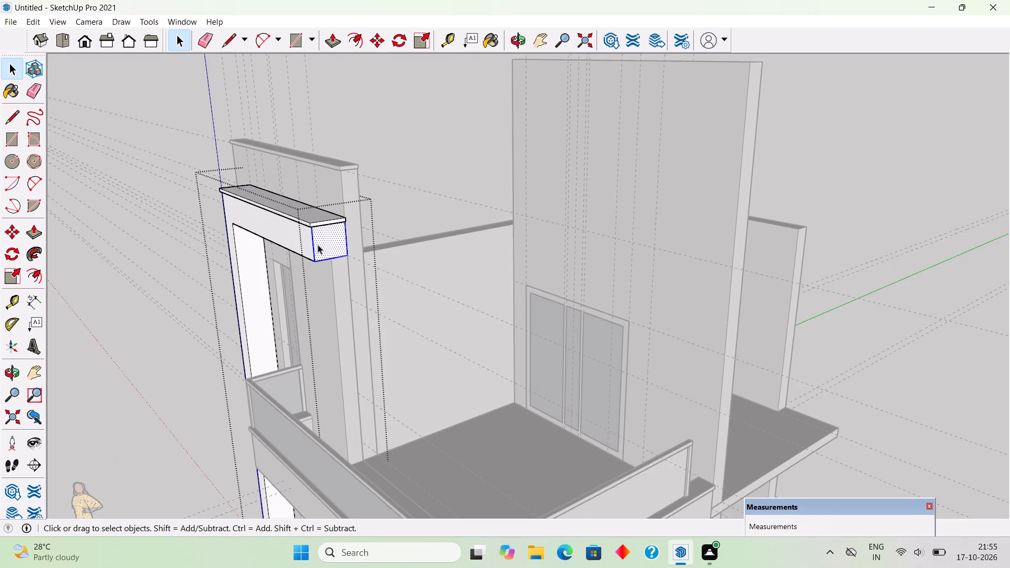
key(p)
click(318, 245)
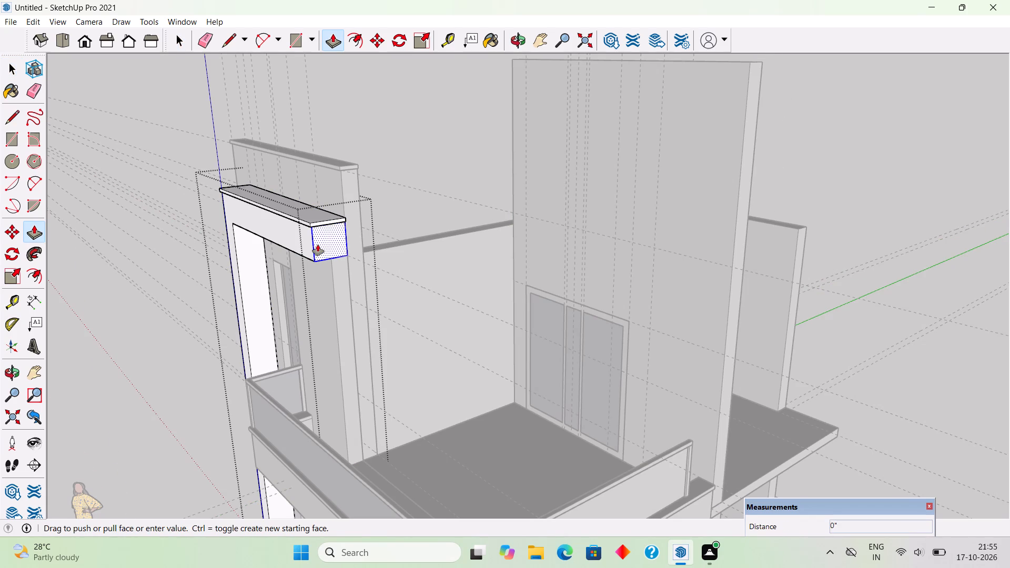
click(734, 276)
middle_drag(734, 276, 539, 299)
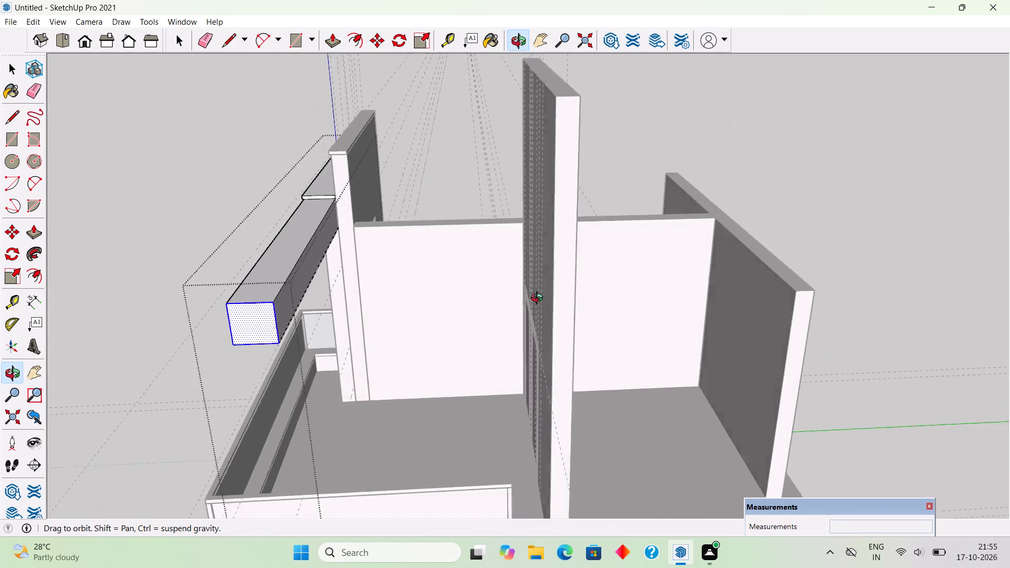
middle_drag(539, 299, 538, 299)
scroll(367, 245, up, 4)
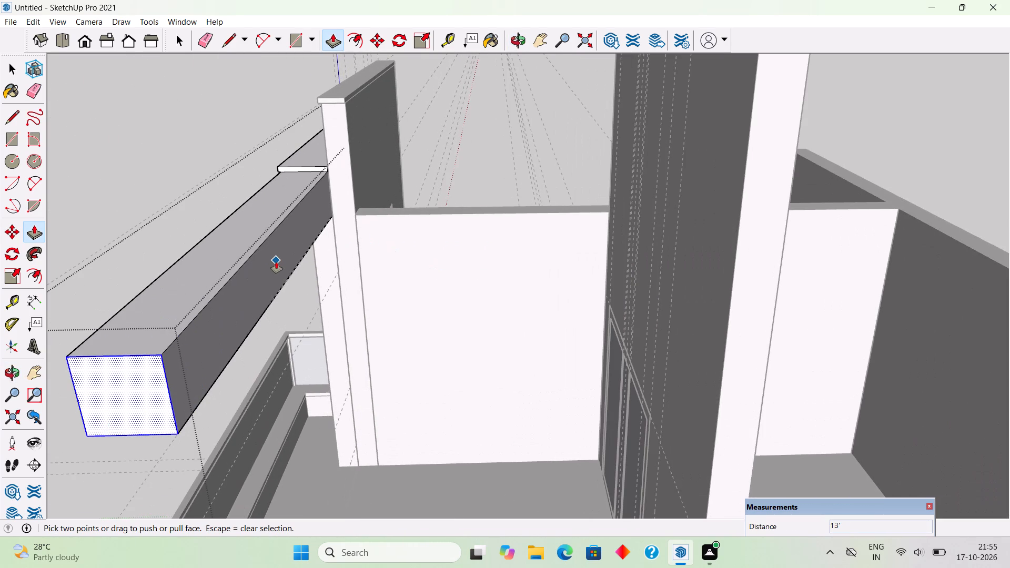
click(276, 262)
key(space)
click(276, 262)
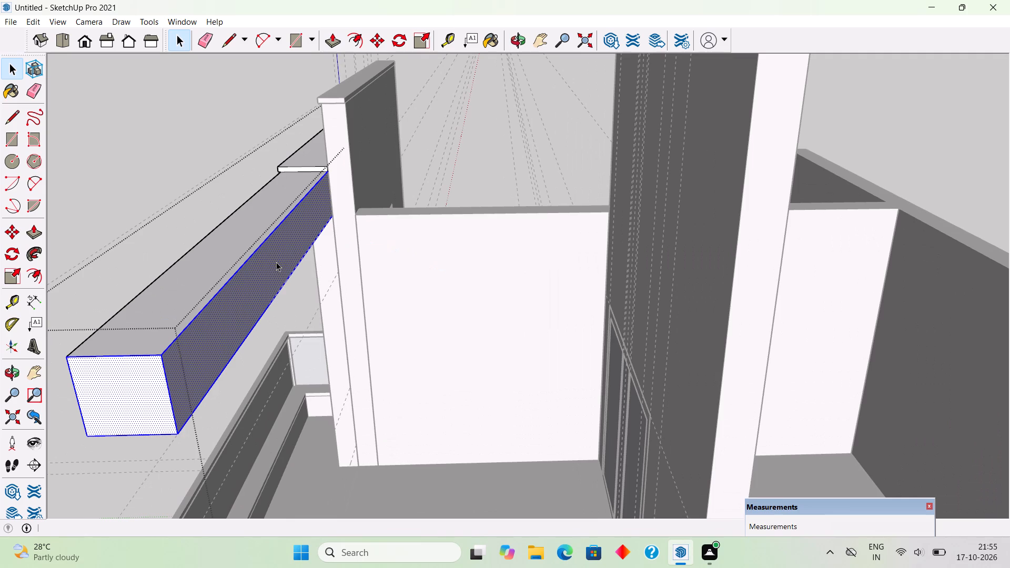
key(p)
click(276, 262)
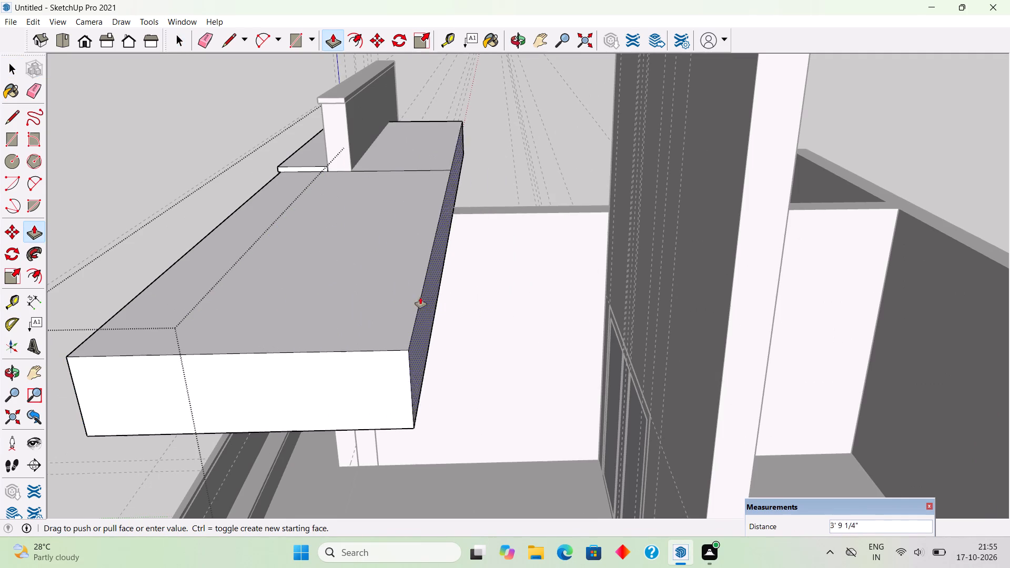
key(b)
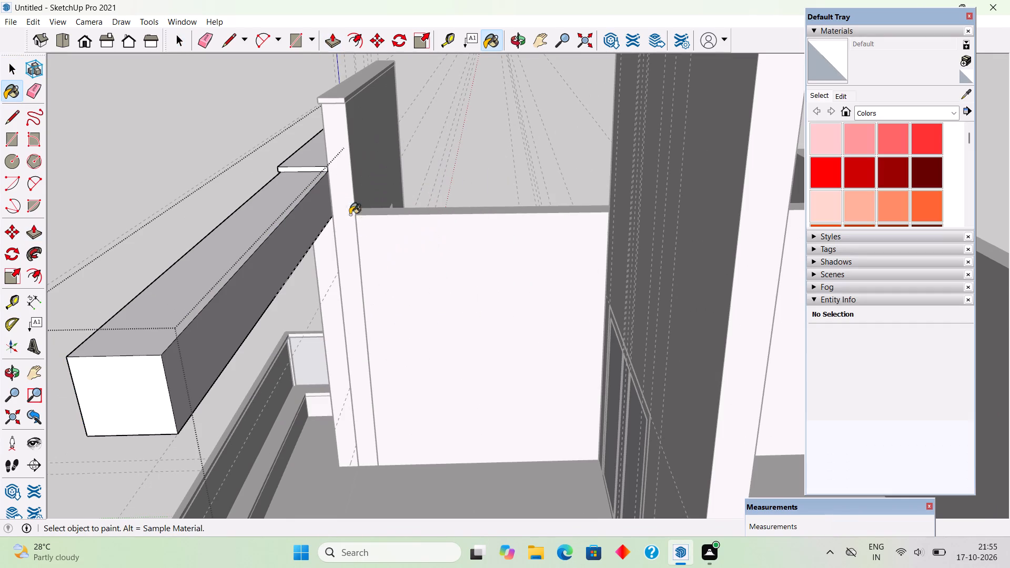
Split the beam's inner side face with a 1' 6" vertical line and Push/Pull the extended part 9' 3" to the door wall.
scroll(328, 173, up, 5)
key(l)
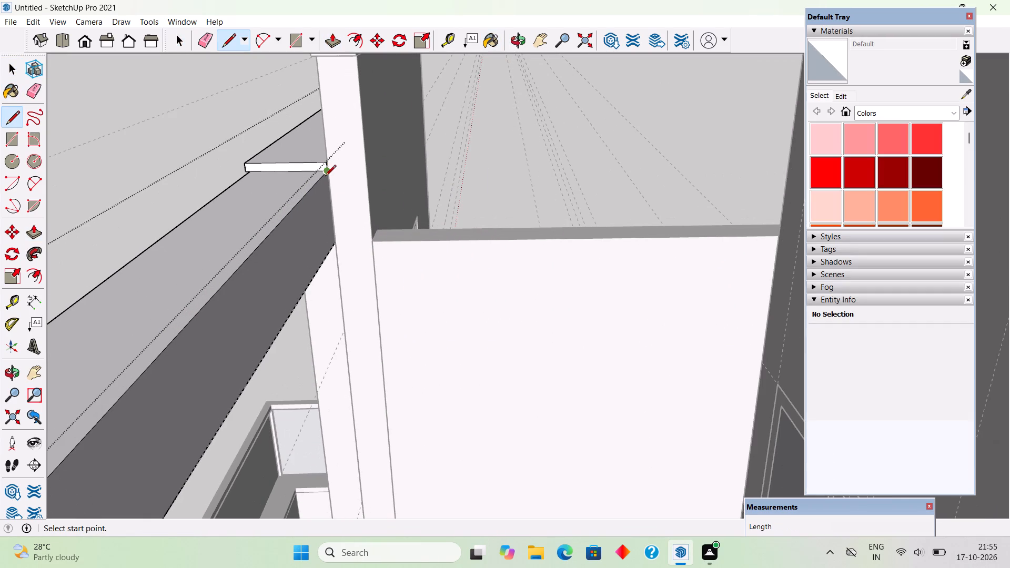
click(325, 177)
click(336, 245)
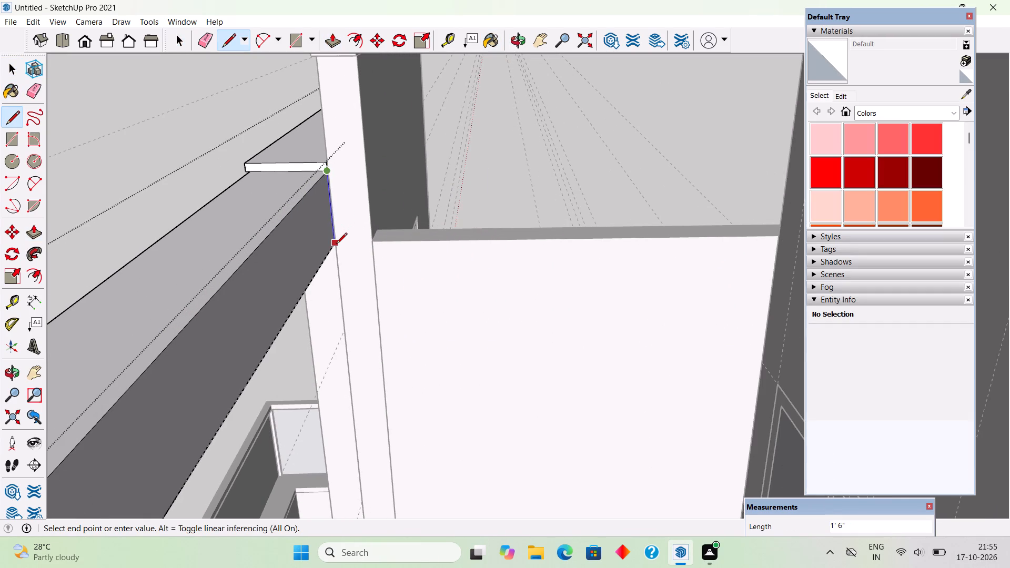
key(p)
click(297, 273)
scroll(396, 277, down, 13)
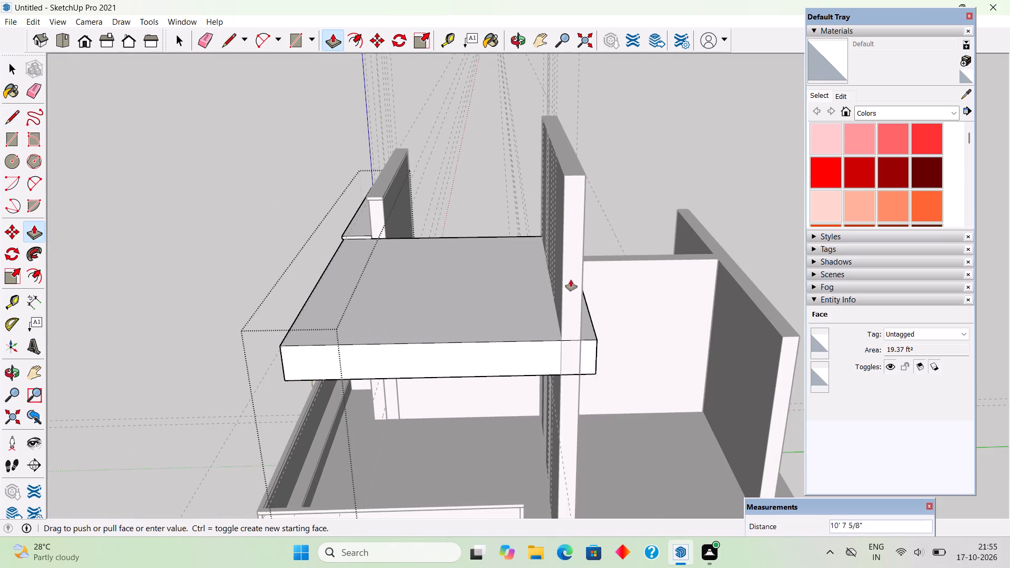
click(563, 297)
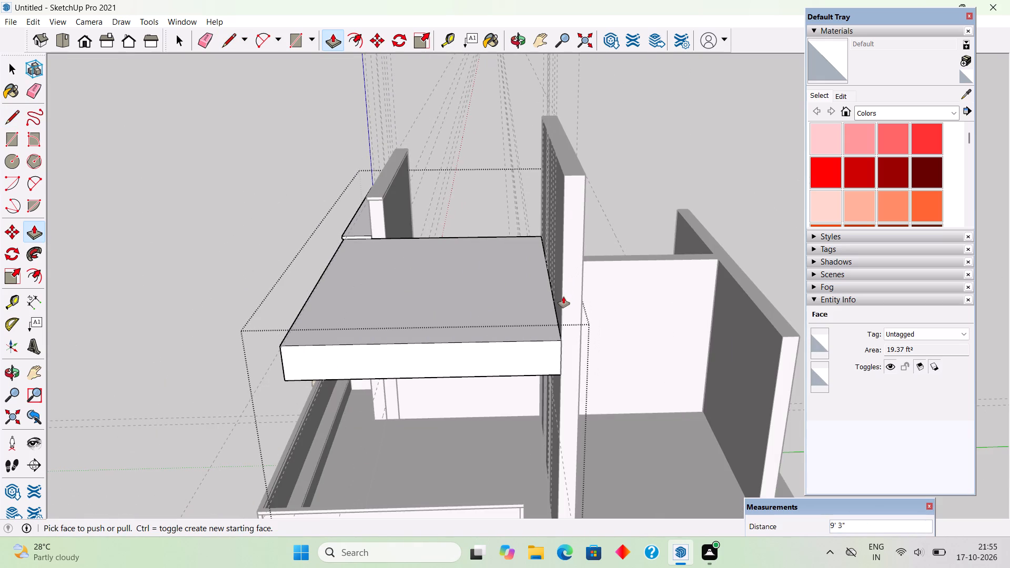
Push/Pull the canopy's free end face back about 3' 9 5/8" to the vertical guide beside the door, and leave the group.
scroll(564, 288, down, 5)
middle_drag(649, 347, 840, 326)
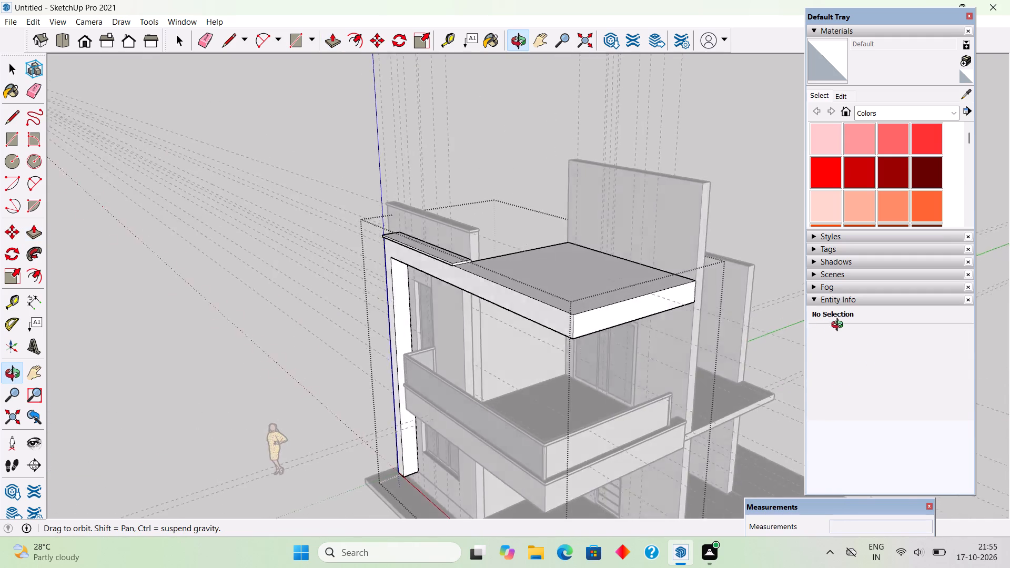
middle_drag(840, 326, 900, 285)
scroll(686, 269, up, 2)
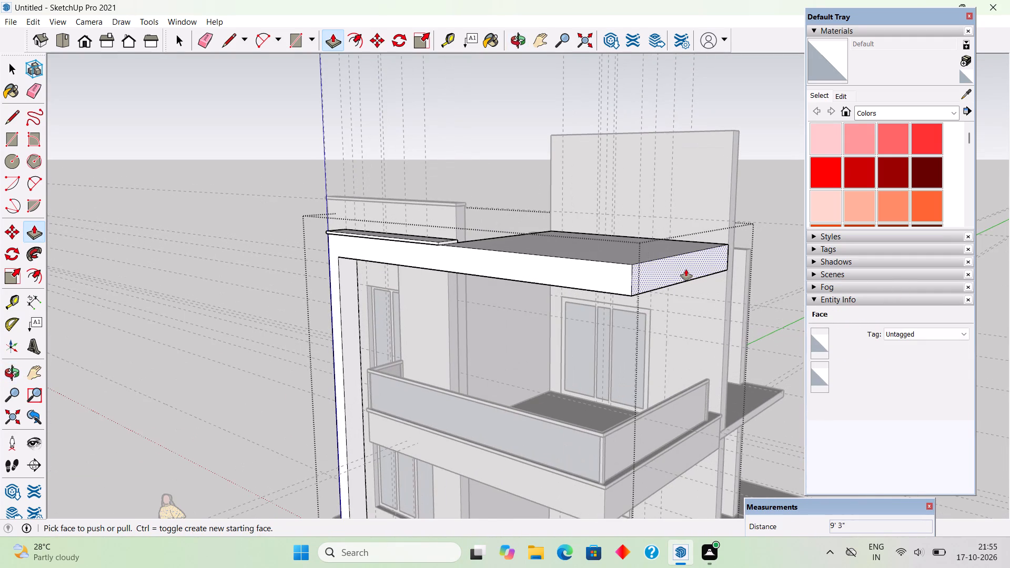
click(686, 269)
click(672, 206)
middle_drag(714, 368, 735, 368)
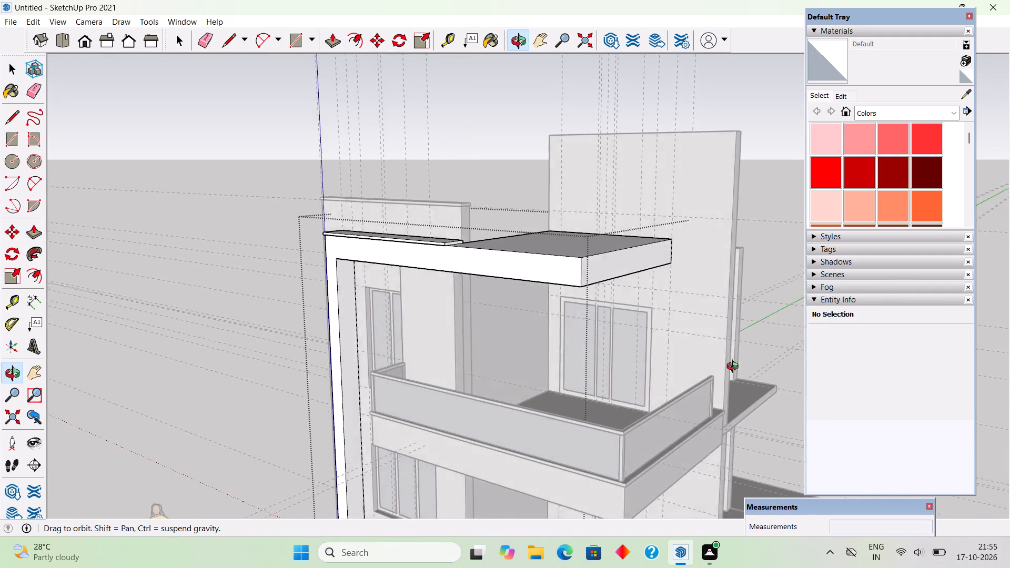
middle_drag(735, 368, 845, 360)
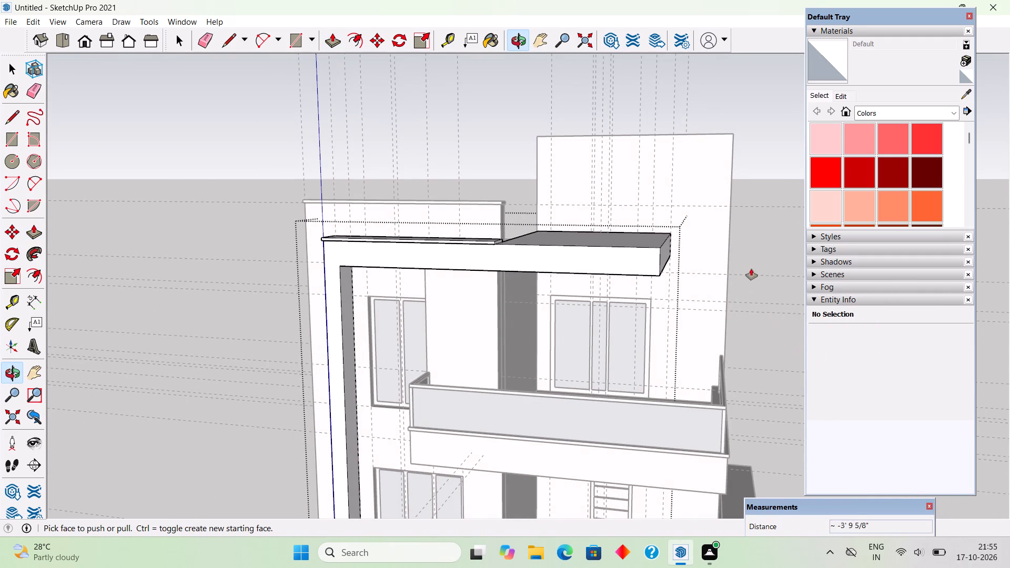
key(space)
click(749, 262)
Examine the canopy over the balcony and the raised door wall from the front, side and rear.
middle_drag(637, 398, 699, 377)
scroll(696, 339, down, 3)
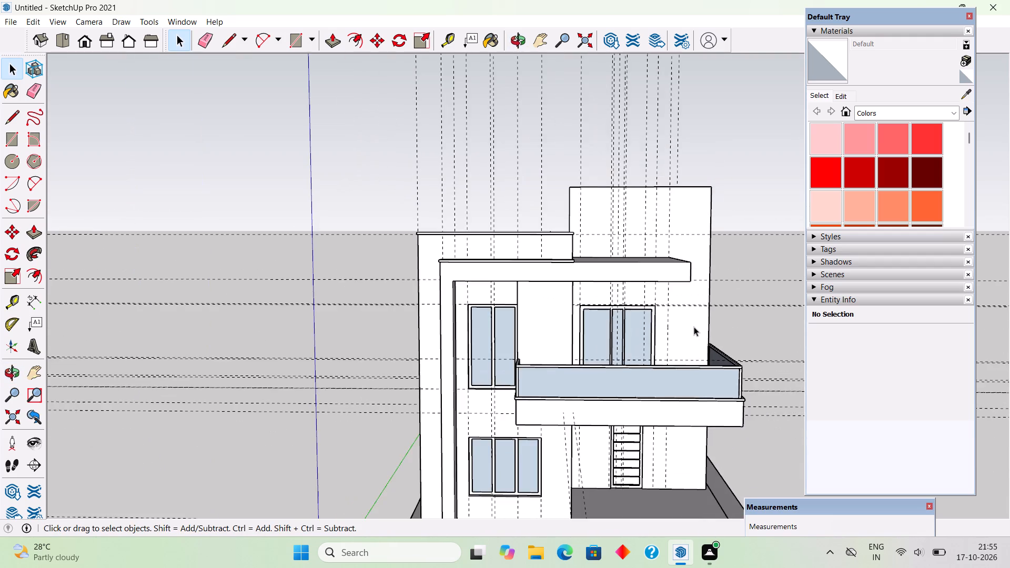
scroll(694, 327, up, 3)
scroll(694, 327, down, 4)
scroll(728, 226, up, 5)
middle_drag(707, 287, 680, 256)
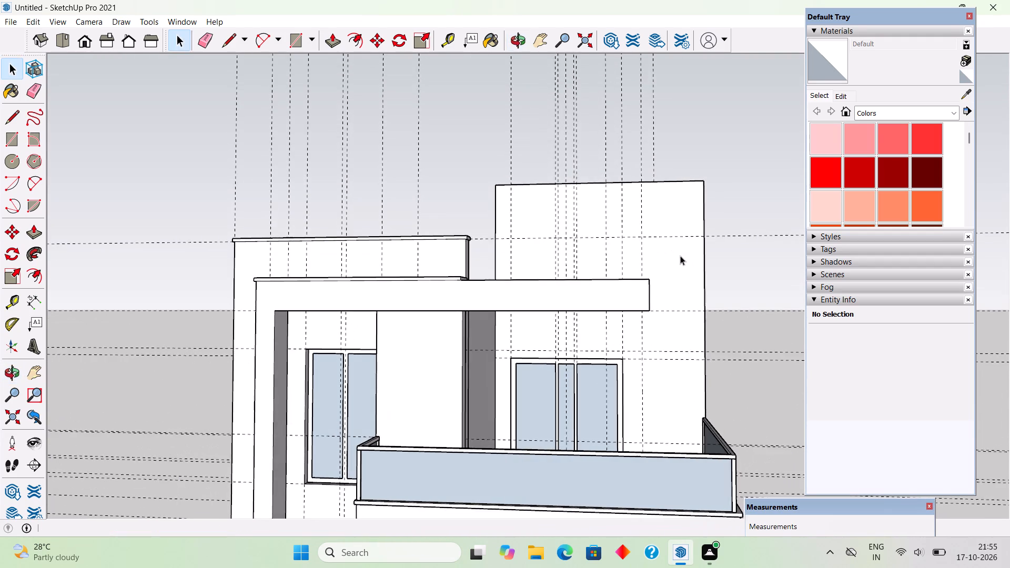
scroll(700, 302, up, 2)
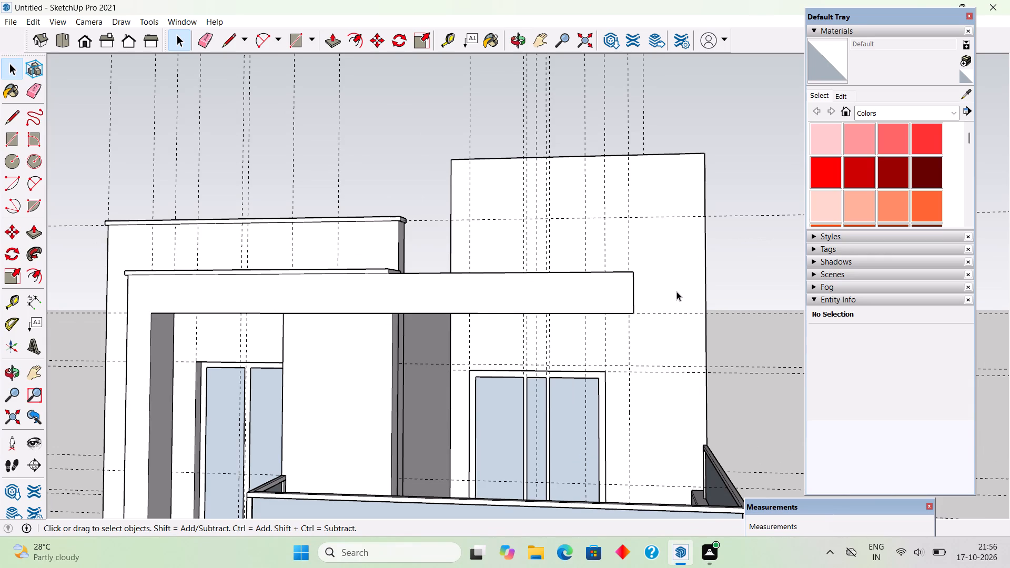
middle_drag(676, 291, 713, 306)
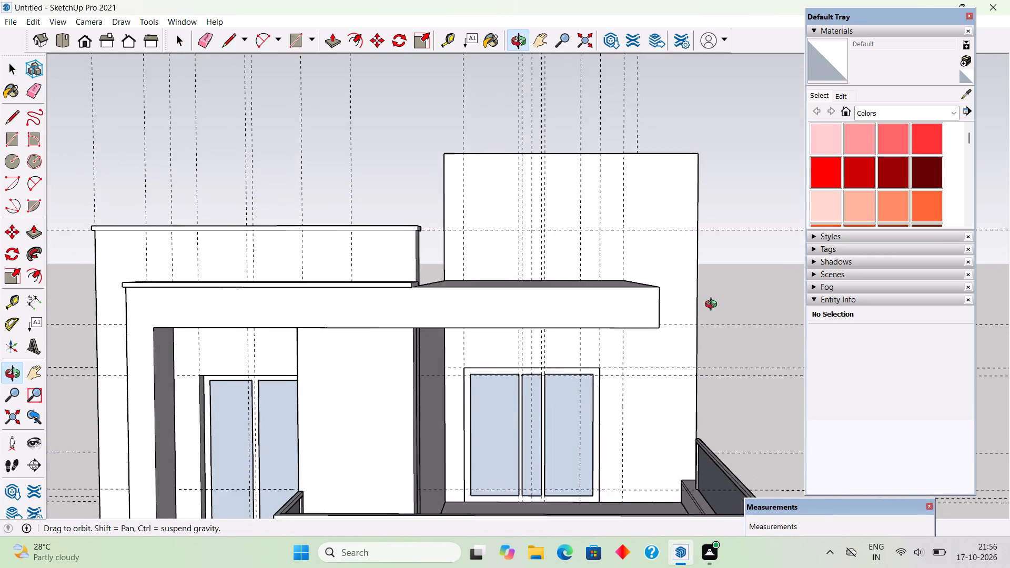
middle_drag(713, 306, 706, 309)
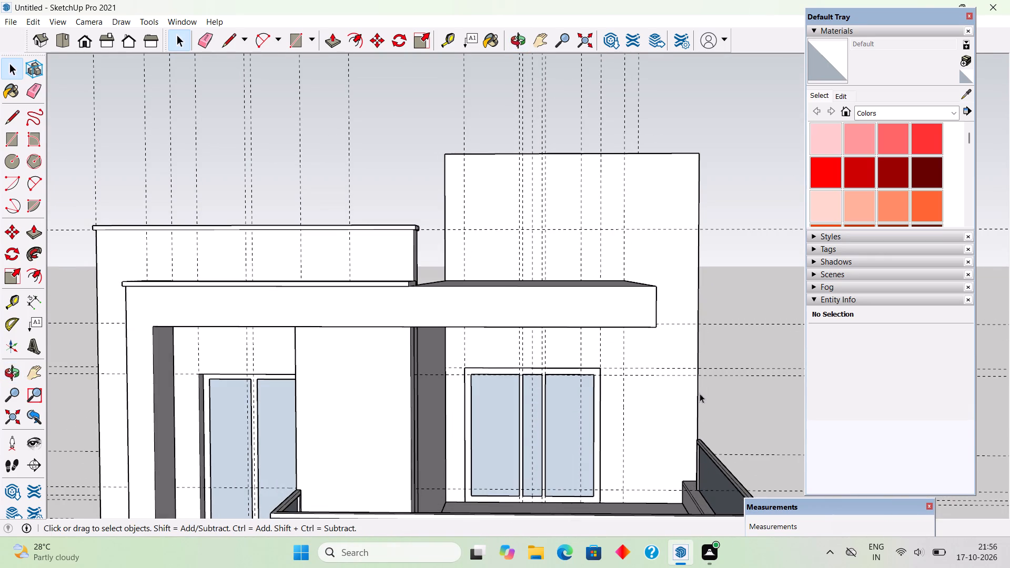
middle_drag(681, 486, 661, 498)
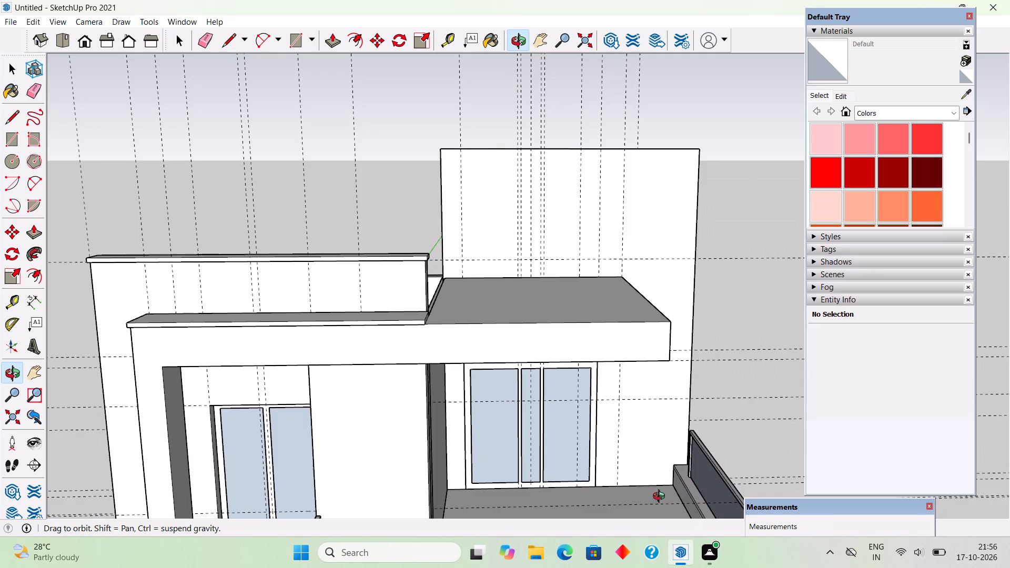
middle_drag(661, 498, 268, 465)
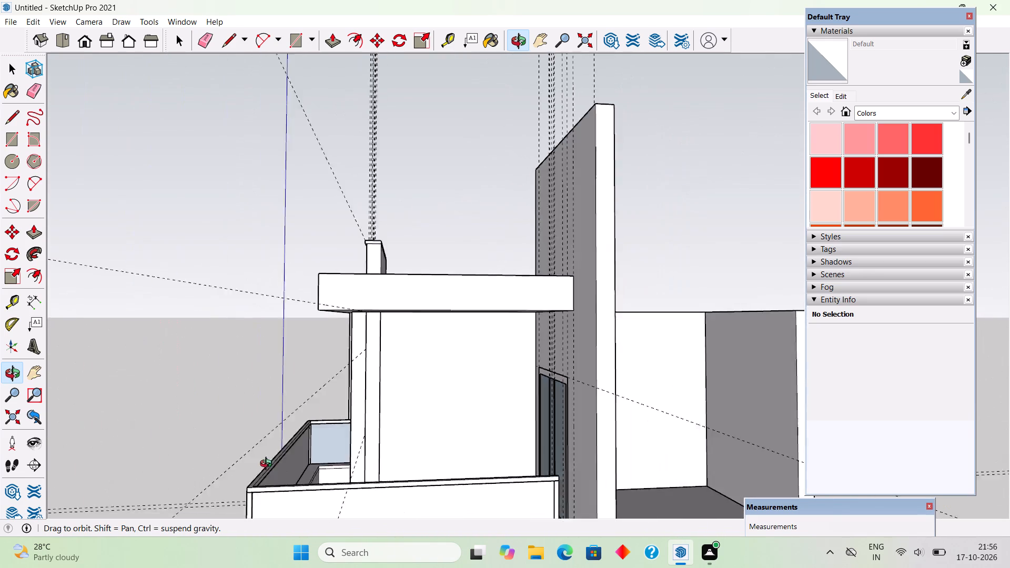
middle_drag(268, 465, 199, 462)
middle_drag(567, 417, 422, 409)
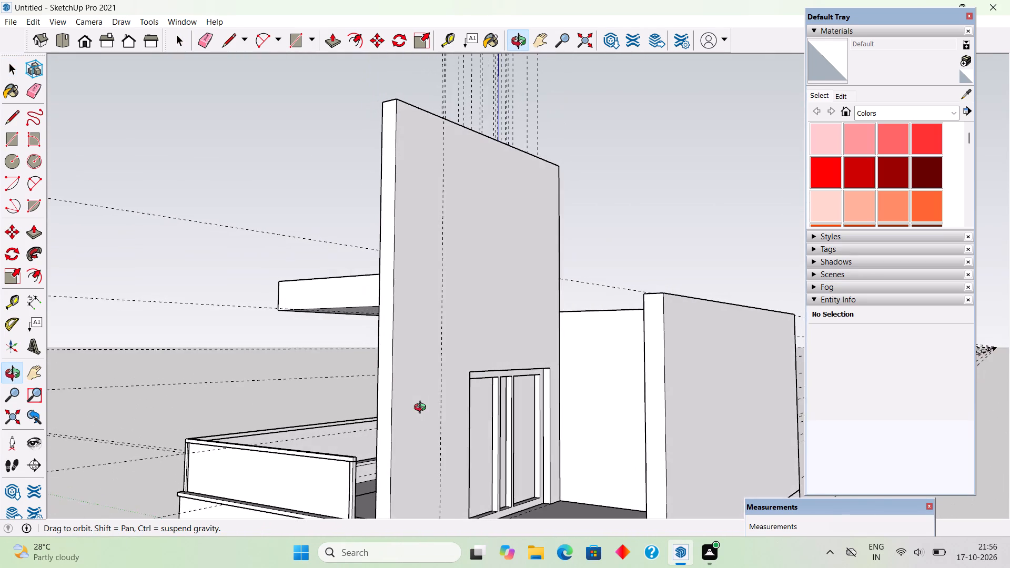
middle_drag(422, 409, 397, 345)
scroll(397, 345, down, 6)
middle_drag(397, 345, 703, 429)
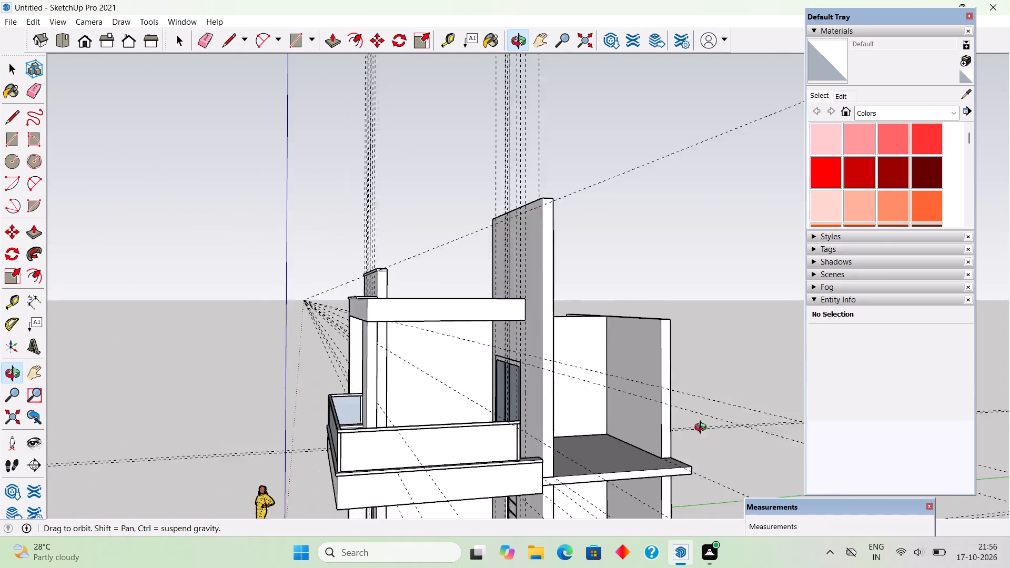
middle_drag(703, 429, 804, 432)
middle_drag(519, 448, 830, 479)
scroll(655, 431, up, 4)
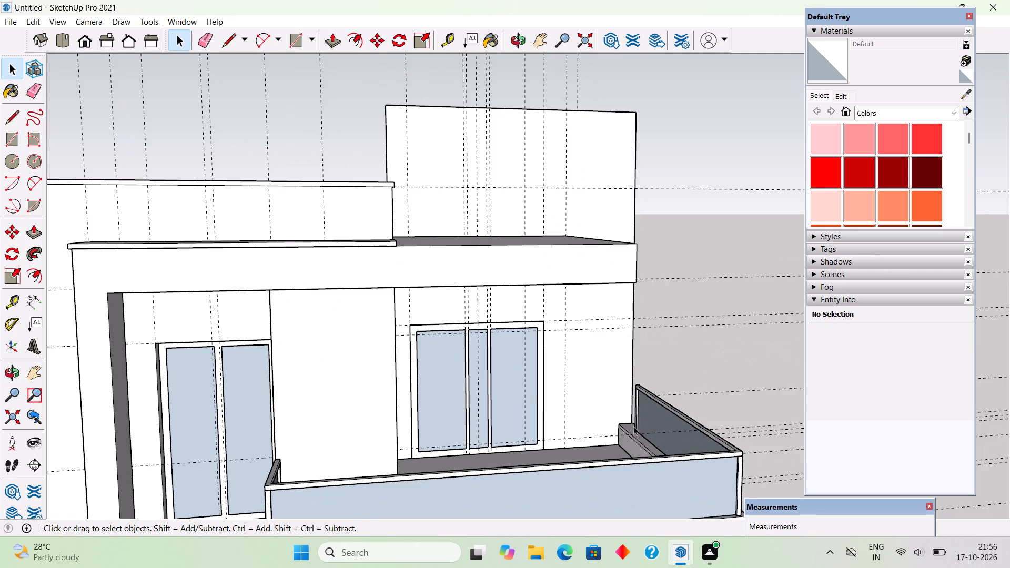
Hide the balcony's edge wall group beneath the glass railing.
scroll(607, 437, up, 1)
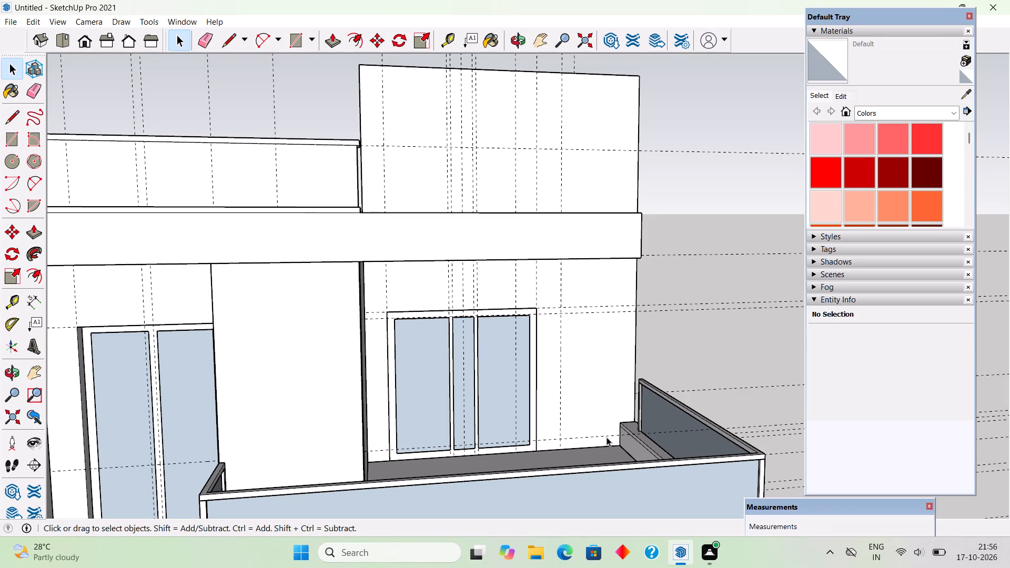
middle_drag(609, 437, 593, 502)
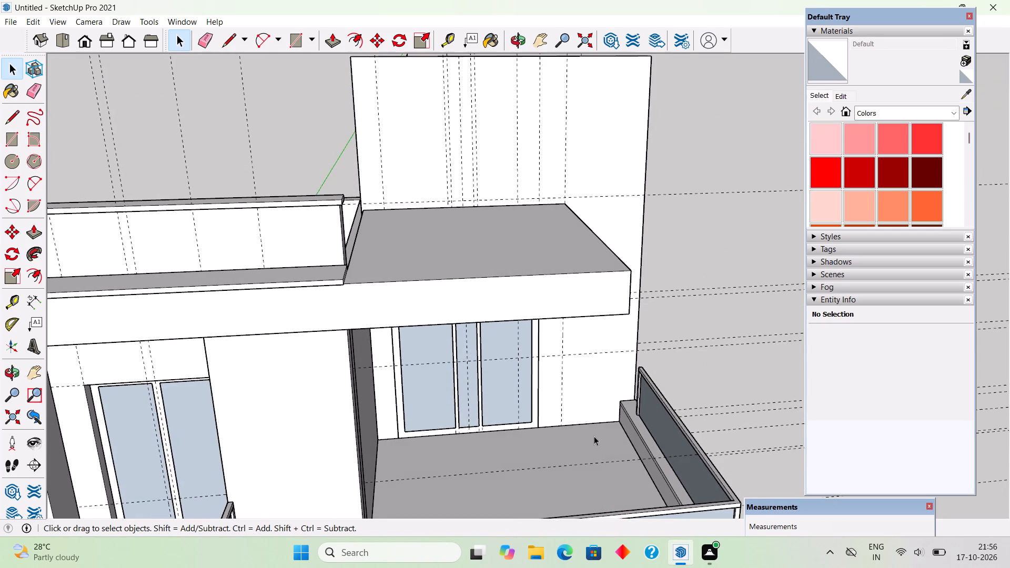
scroll(594, 422, up, 5)
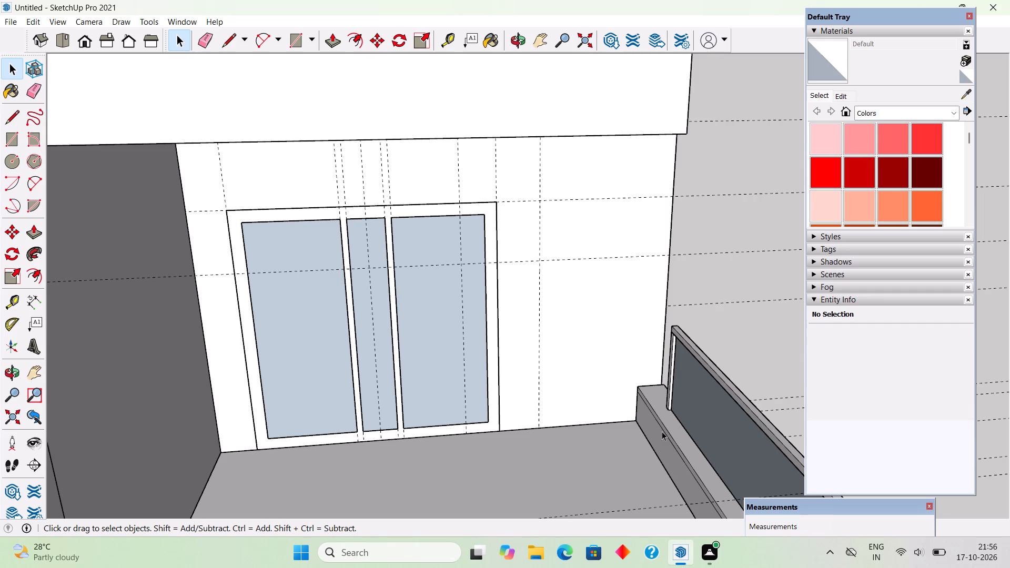
scroll(668, 412, down, 14)
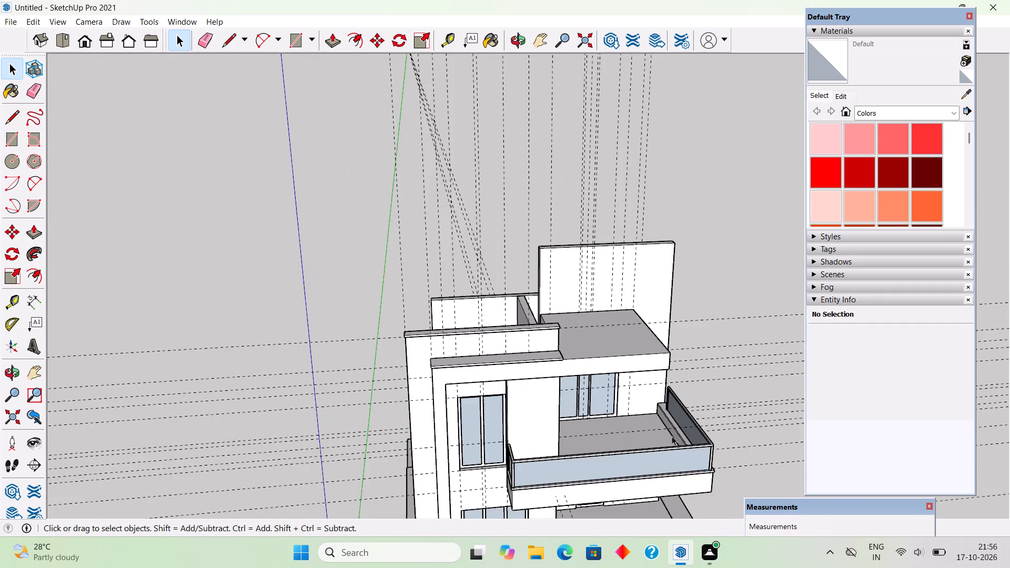
middle_drag(684, 459, 411, 343)
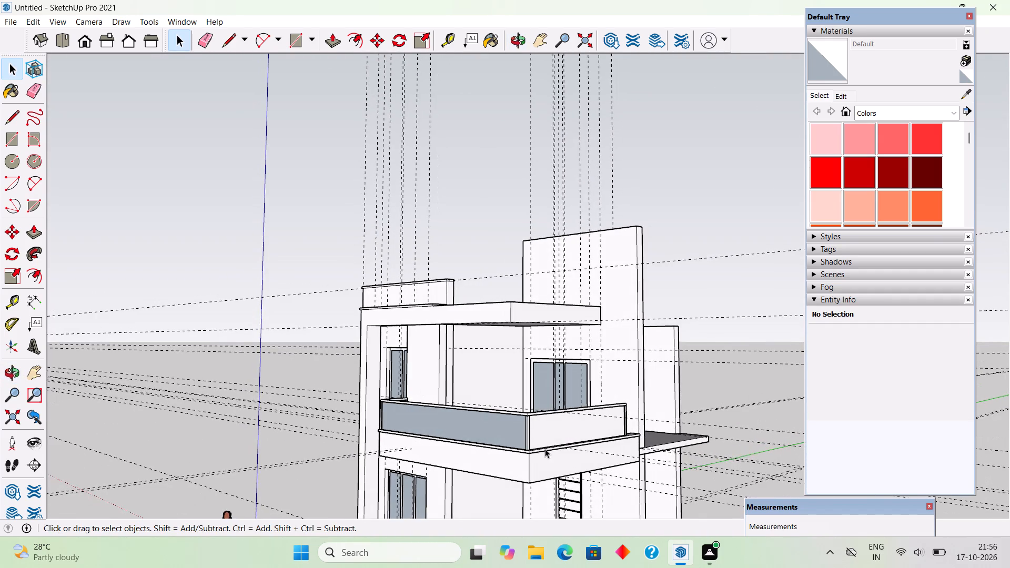
scroll(556, 452, up, 1)
middle_drag(658, 441, 295, 430)
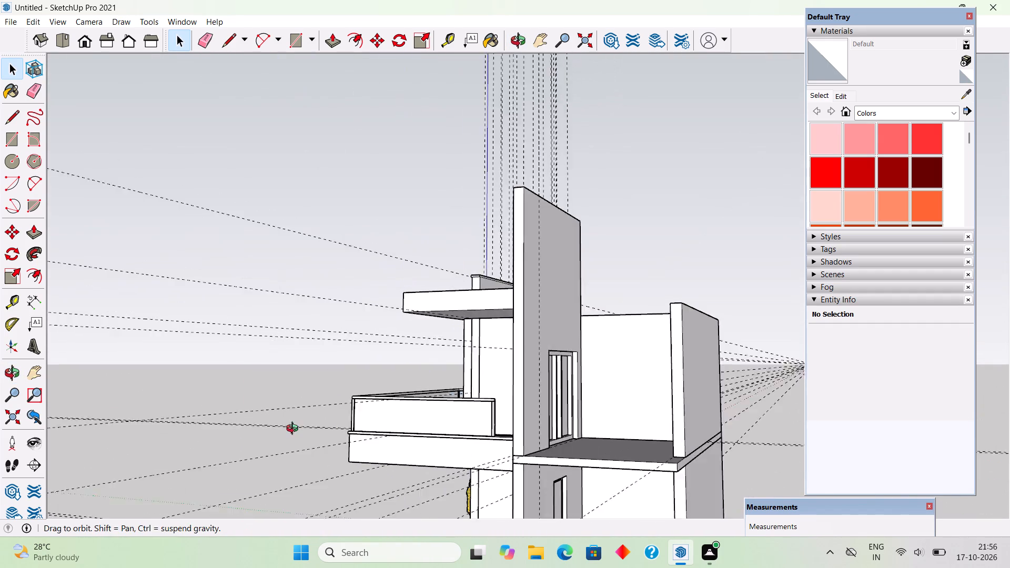
middle_drag(295, 430, 289, 430)
scroll(514, 460, up, 1)
click(469, 444)
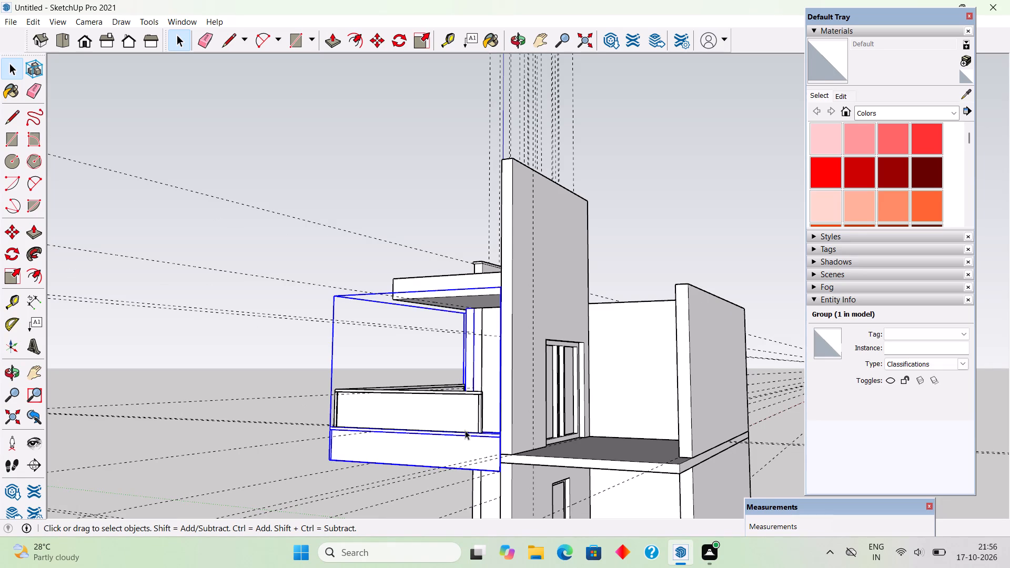
right_click(463, 429)
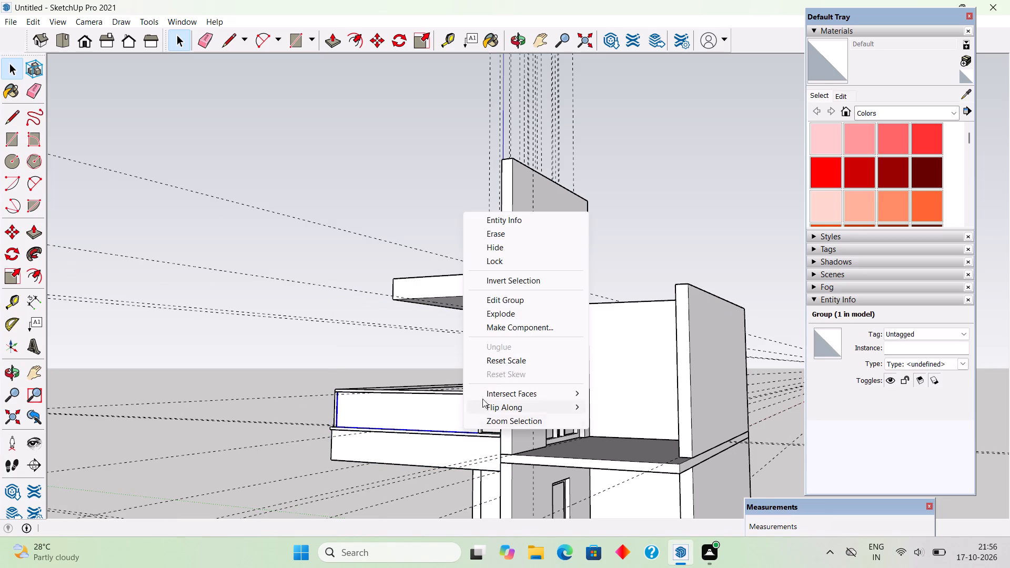
click(445, 447)
right_click(445, 447)
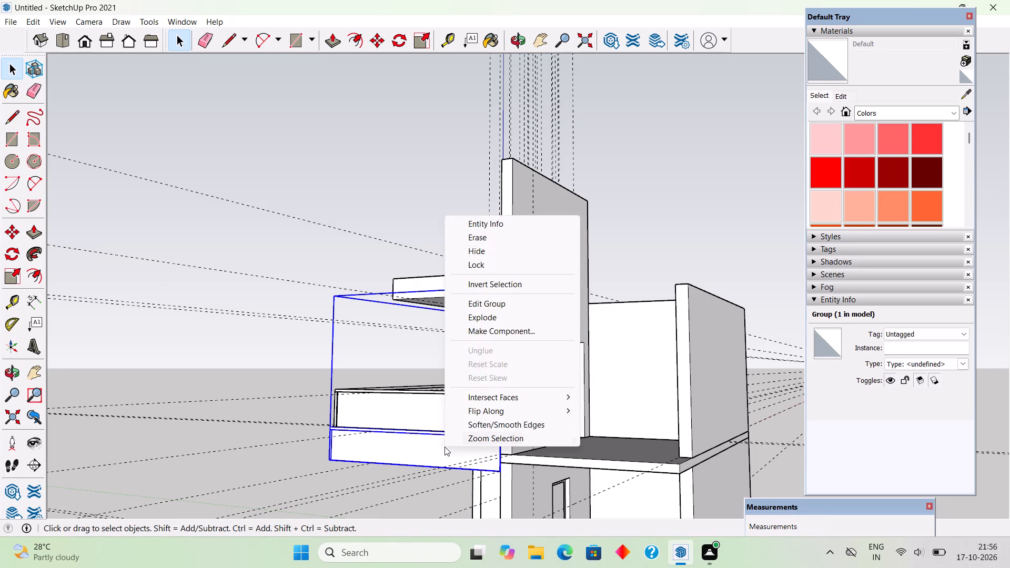
click(508, 253)
Examine the balcony railing, the exposed slab, the canopy and the raised door wall from the side and front.
middle_drag(544, 396, 672, 445)
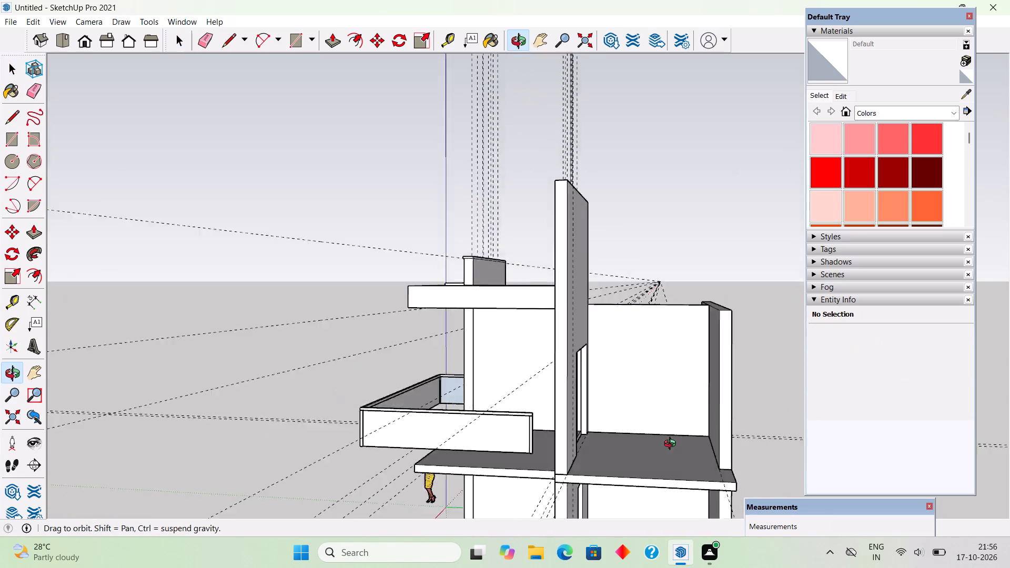
middle_drag(672, 445, 844, 444)
middle_drag(678, 445, 726, 464)
scroll(653, 459, up, 4)
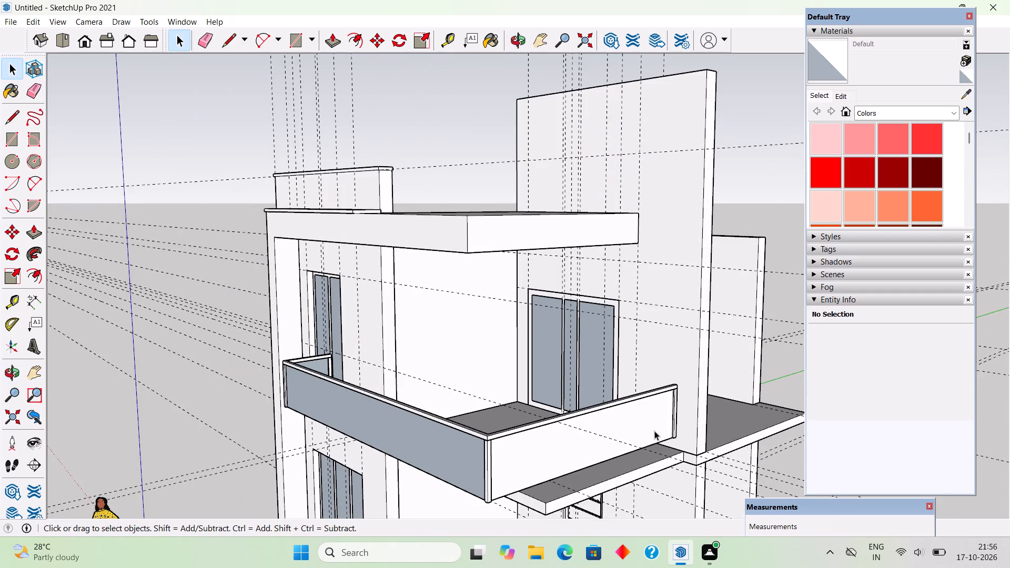
click(654, 430)
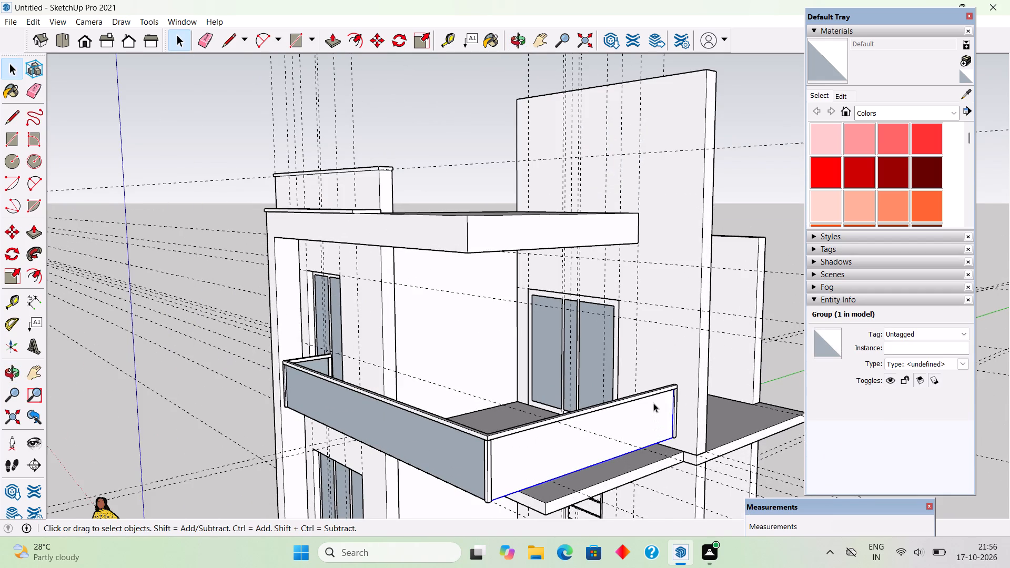
scroll(653, 402, up, 5)
scroll(653, 402, down, 5)
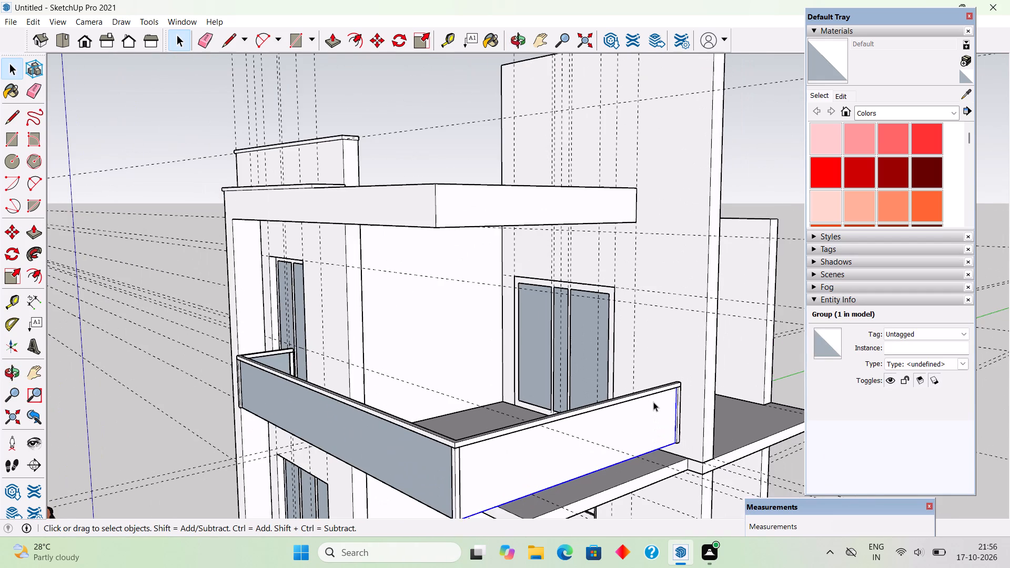
scroll(653, 402, down, 2)
click(756, 200)
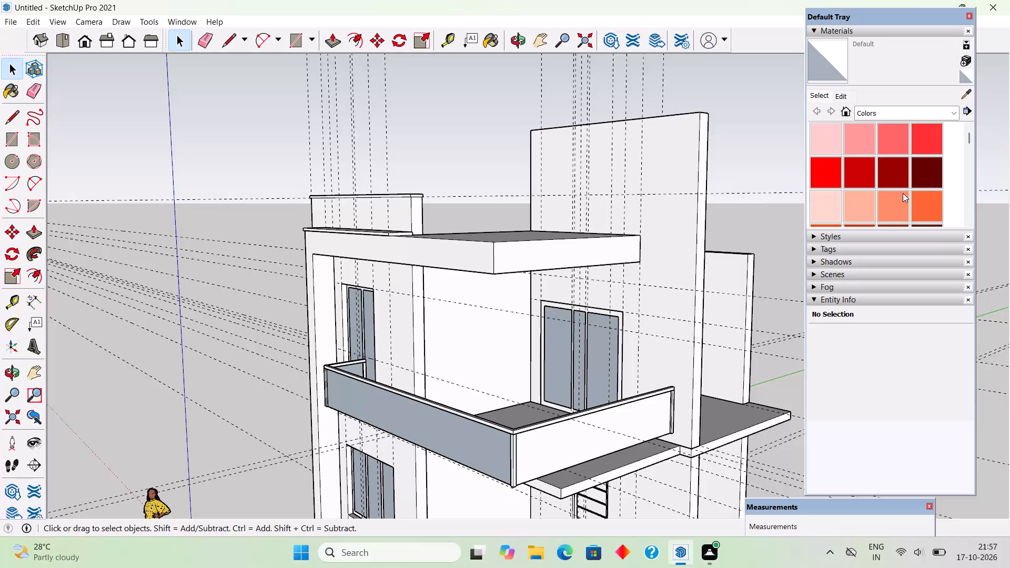
middle_drag(617, 208, 680, 238)
middle_drag(680, 238, 753, 247)
middle_drag(666, 267, 700, 250)
middle_drag(627, 219, 714, 214)
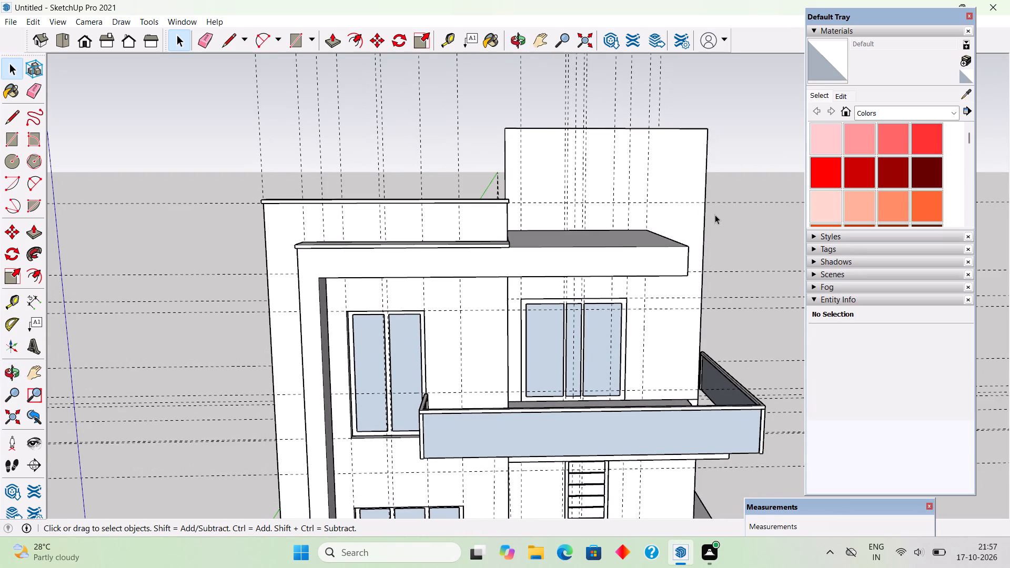
Place a horizontal guide on the raised door wall 4' above the canopy's top surface.
scroll(547, 203, up, 3)
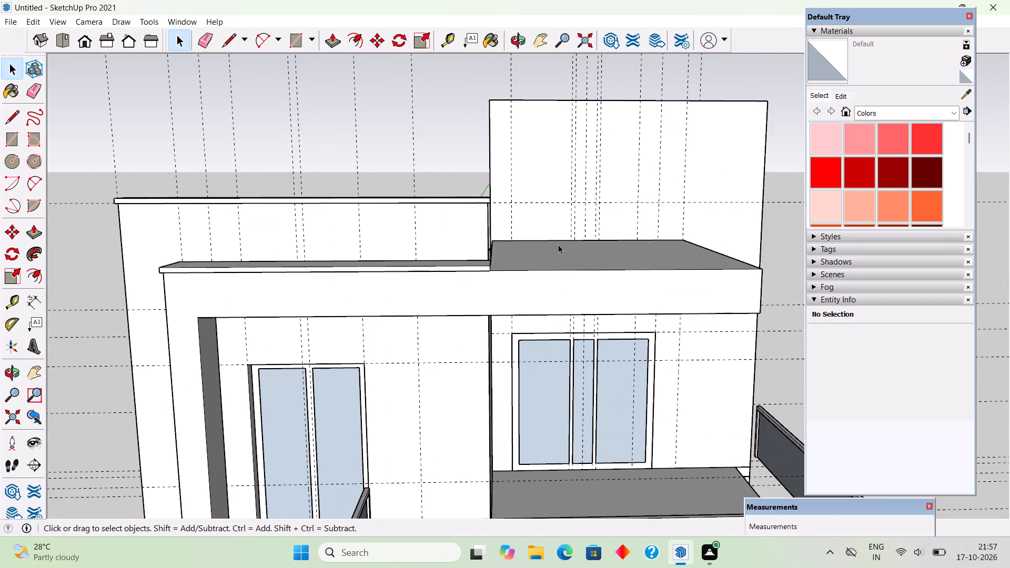
key(t)
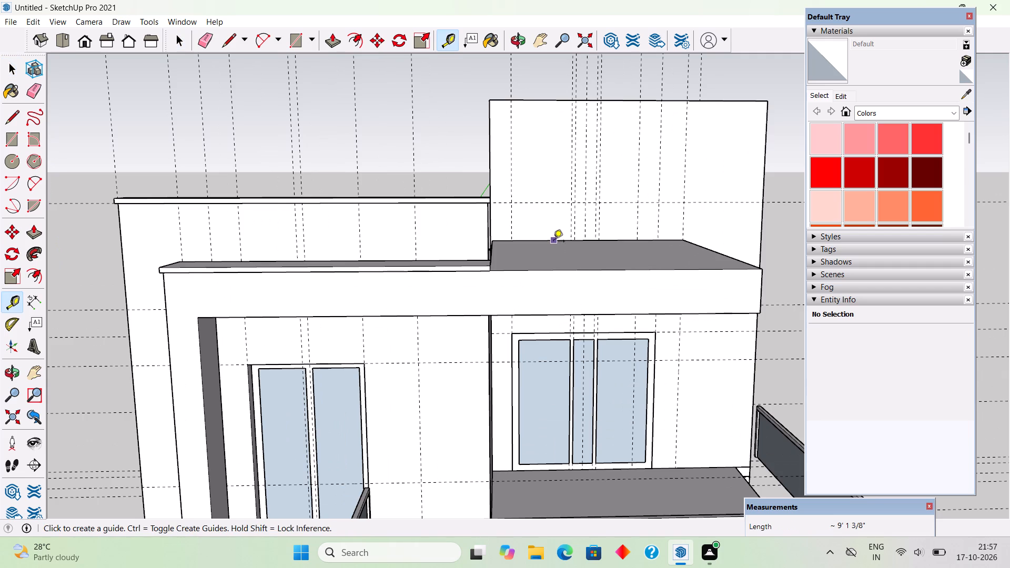
click(553, 241)
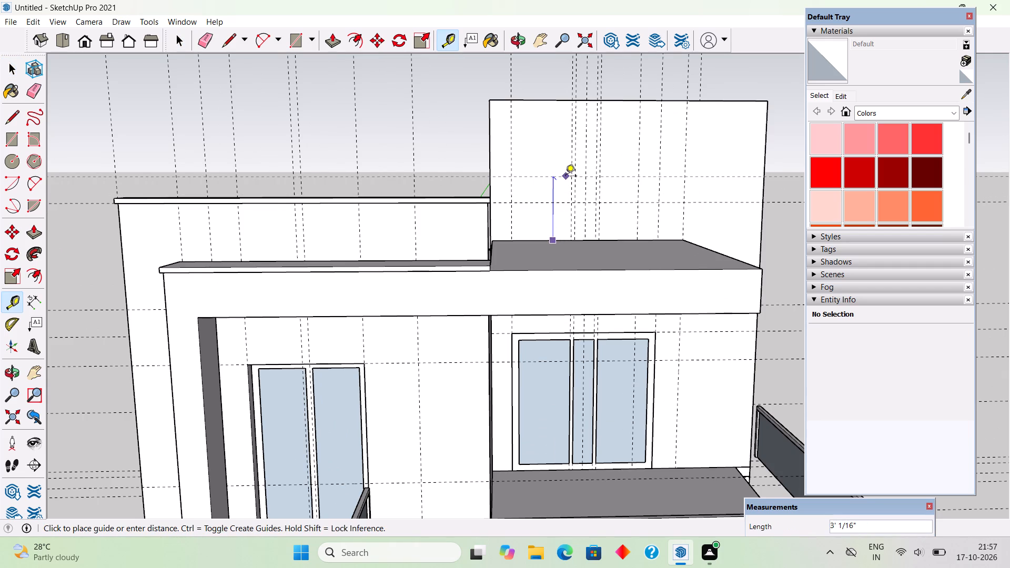
text(4')
key(Return)
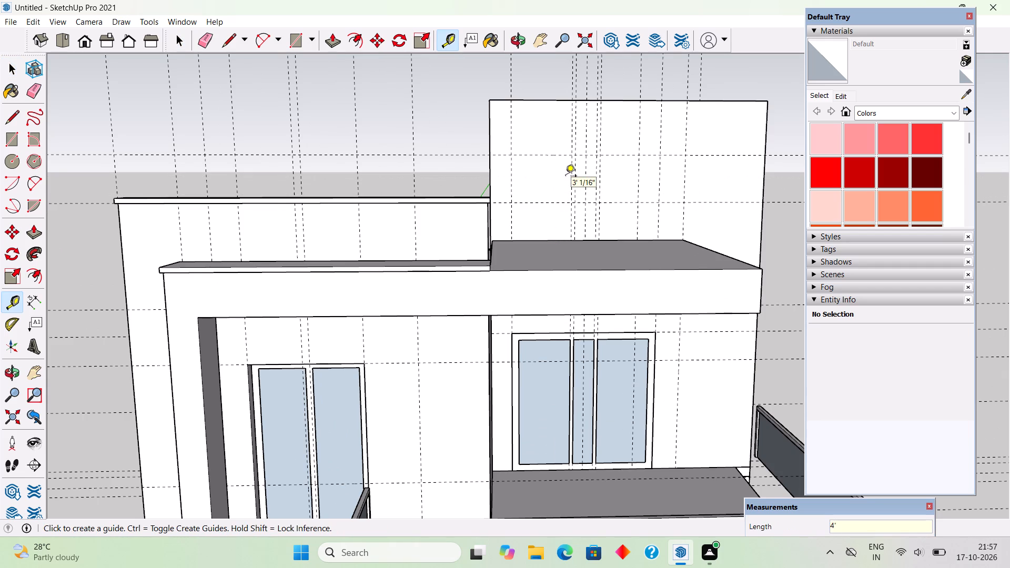
key(space)
Inside the door wall's group, draw a 7' by 4' rectangle from the new guide down to the canopy, aligned with the door's sides.
key(r)
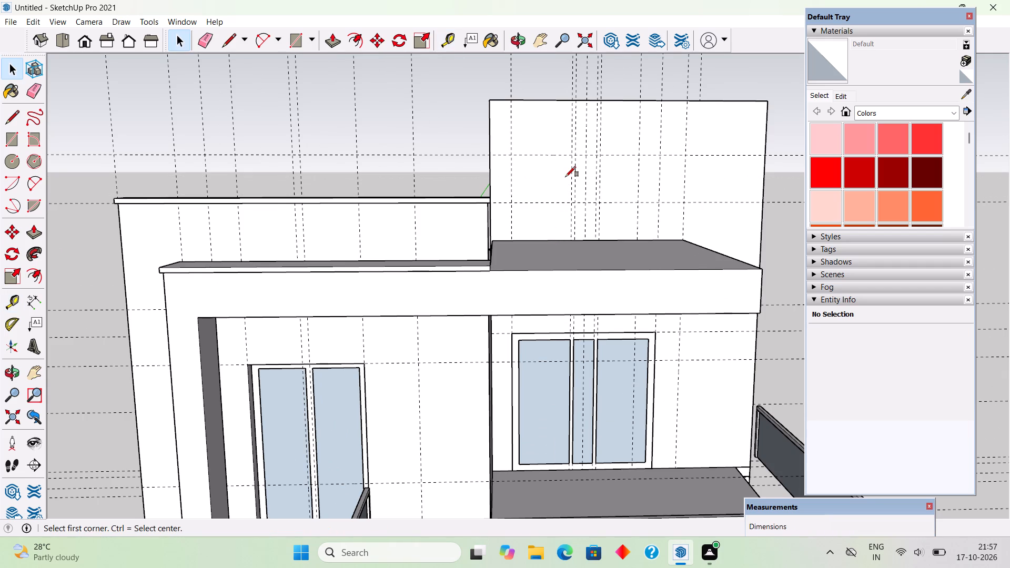
key(space)
triple_click(522, 179)
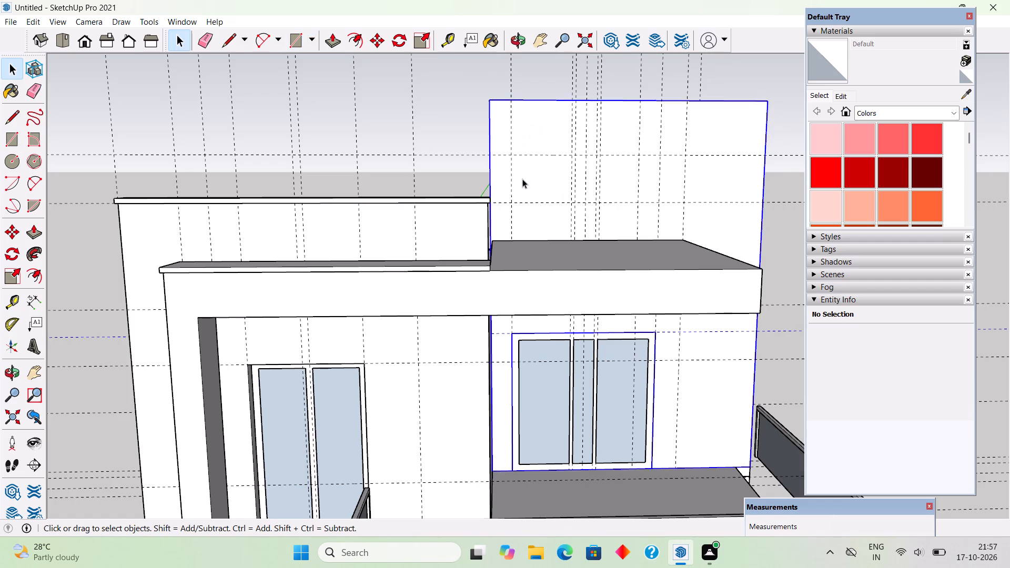
key(r)
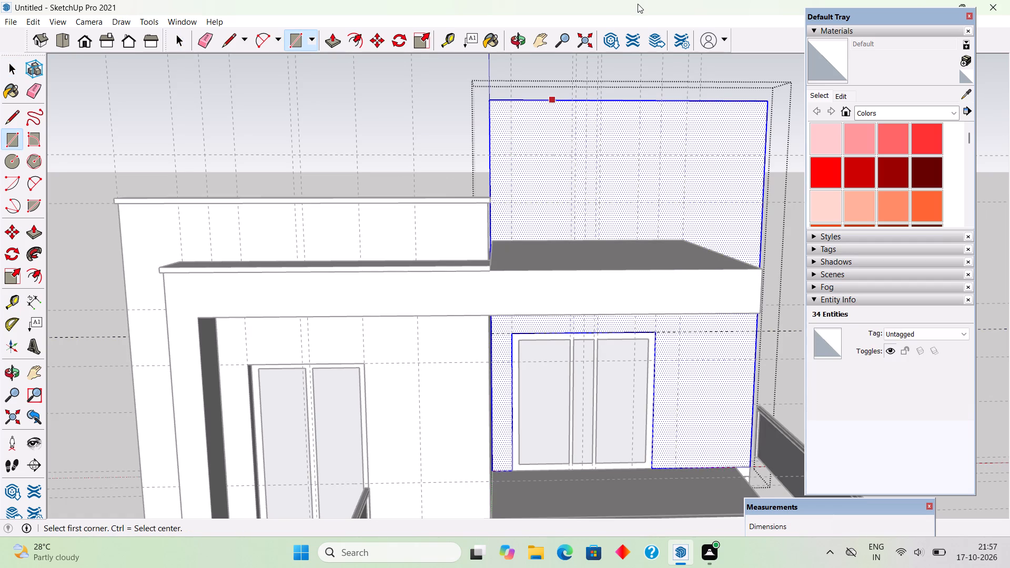
click(510, 156)
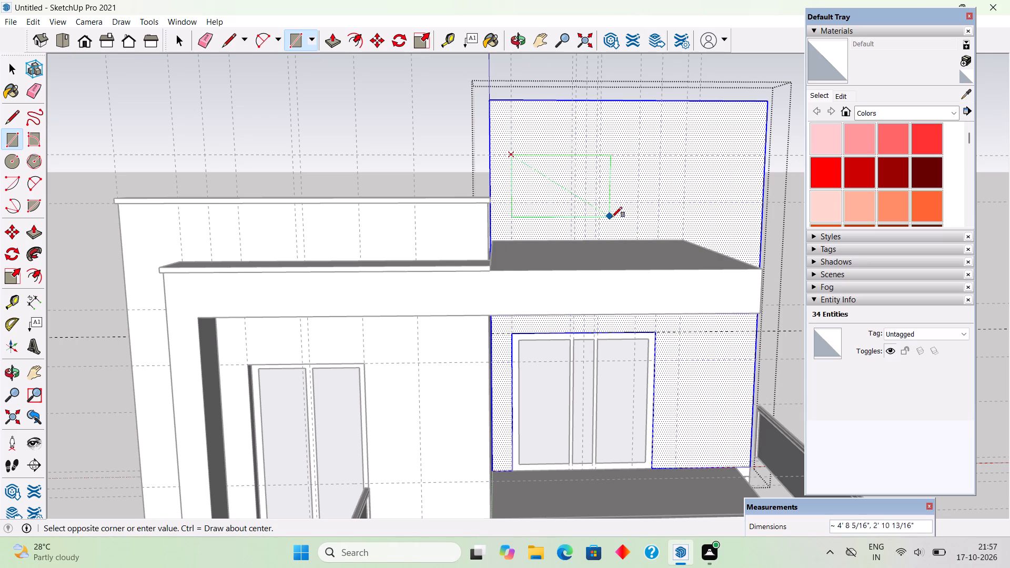
click(658, 239)
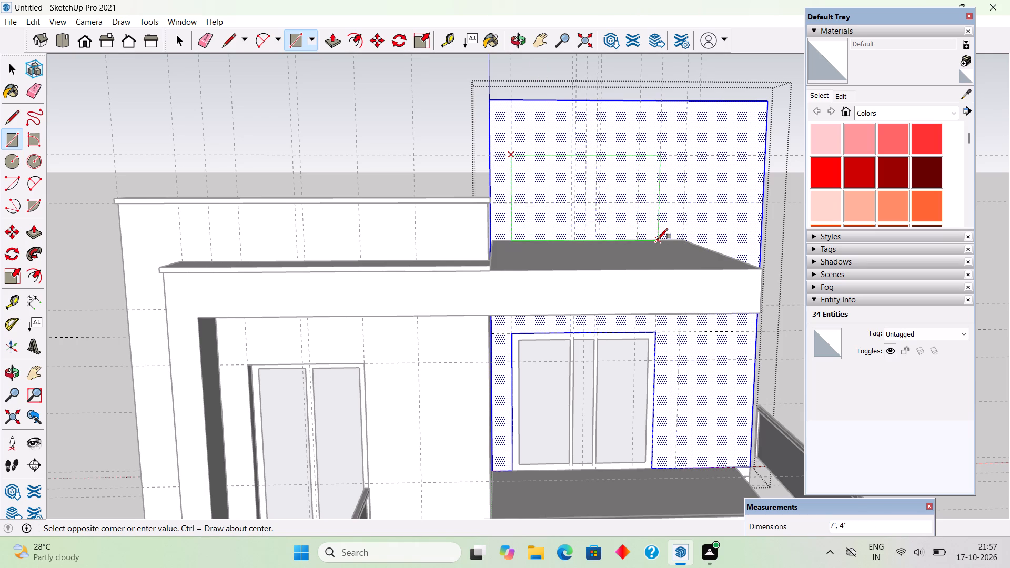
Push/Pull the rectangle 9" through the door wall to cut an opening above the canopy, and leave the group.
key(p)
drag(629, 218, 608, 203)
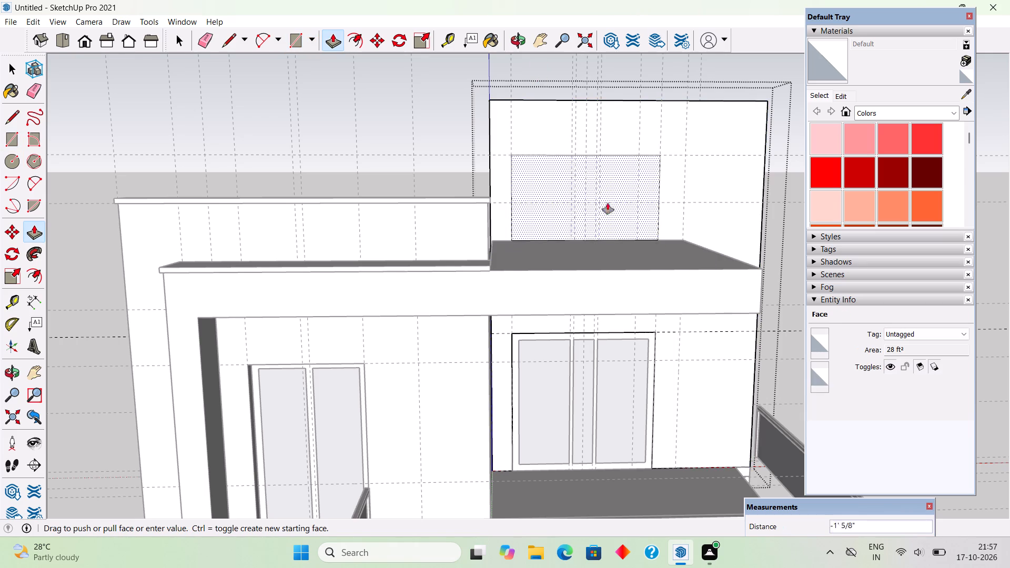
drag(608, 203, 550, 186)
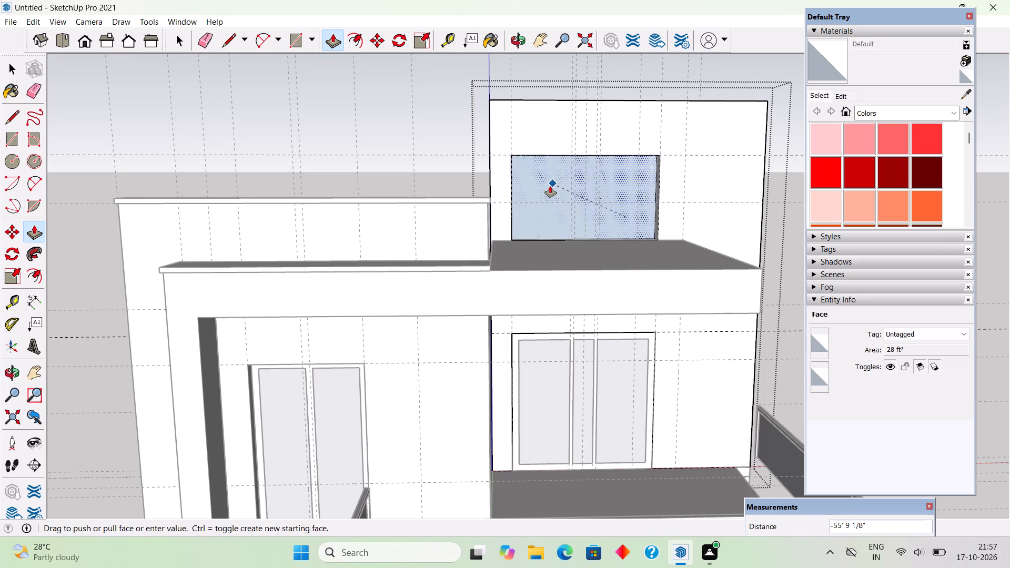
drag(550, 186, 554, 182)
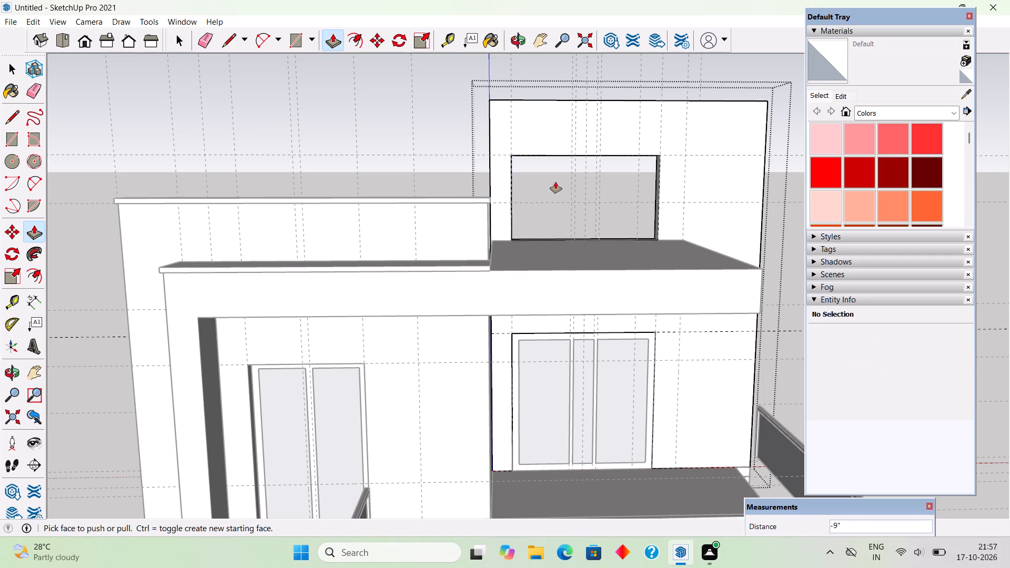
key(space)
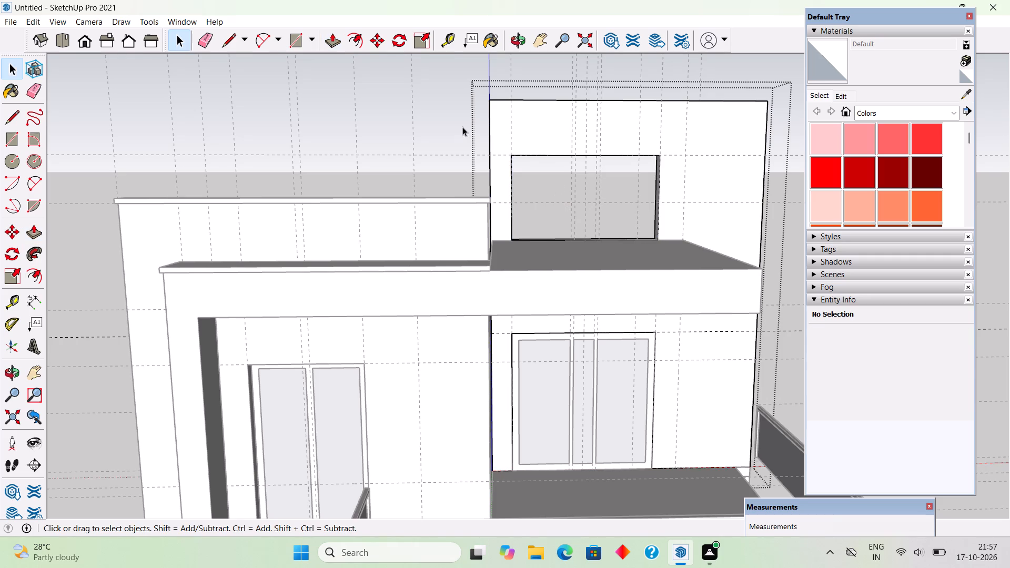
click(462, 127)
Examine the opening above the canopy and the whole front of the house from above and below.
scroll(631, 224, up, 1)
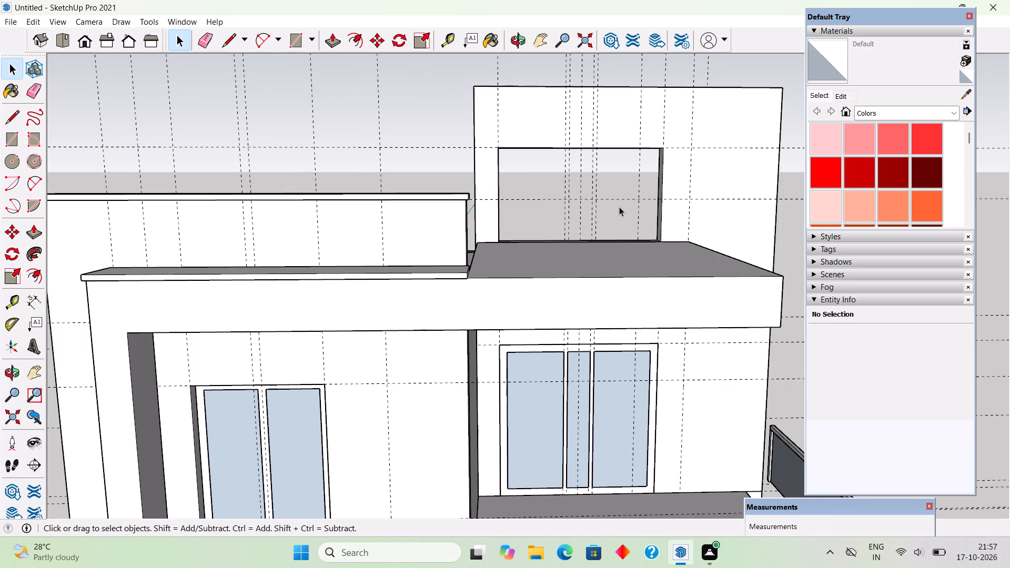
middle_drag(650, 309, 649, 309)
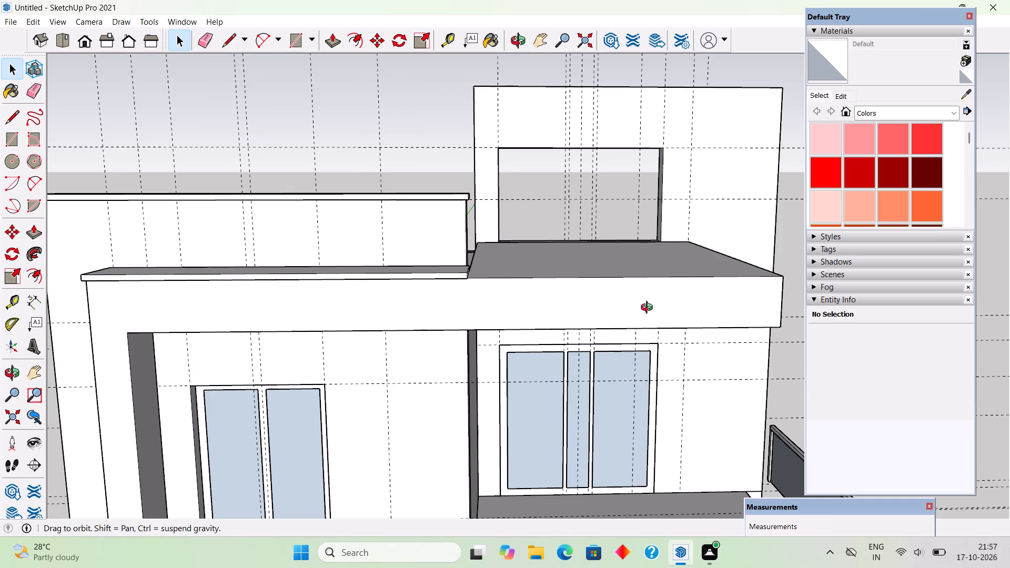
middle_drag(649, 309, 632, 191)
scroll(632, 191, down, 4)
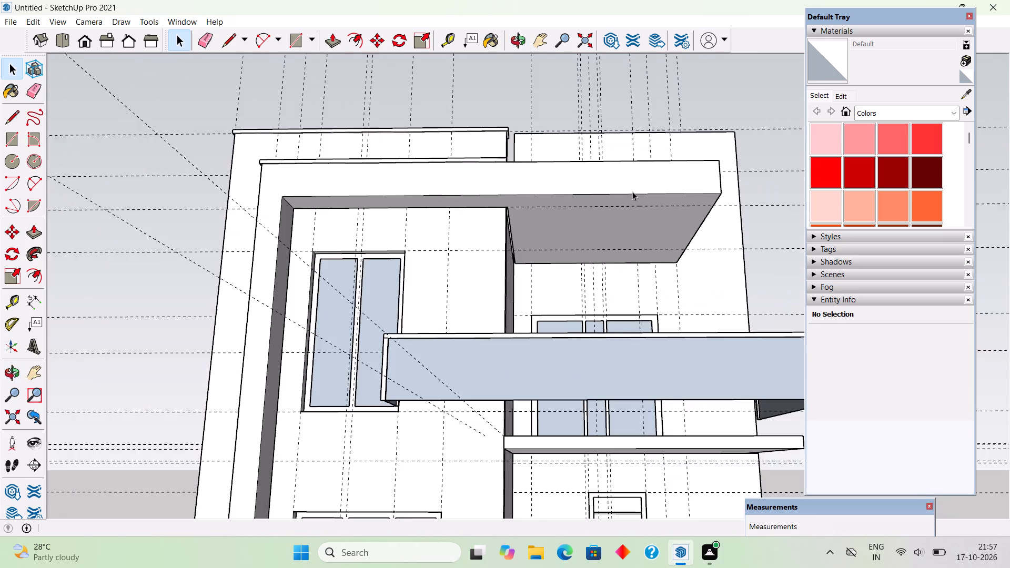
scroll(632, 191, down, 6)
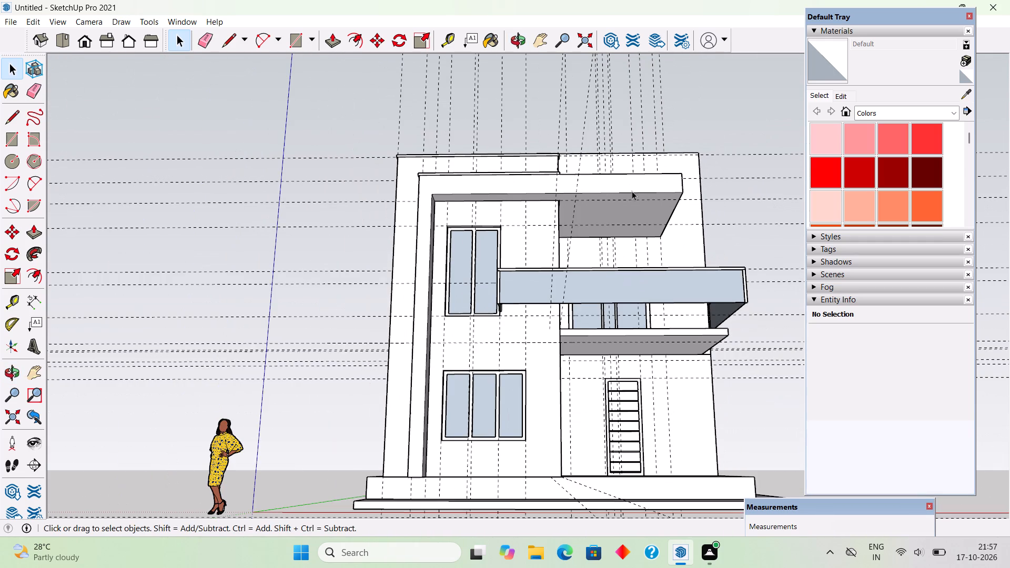
middle_drag(632, 195, 632, 236)
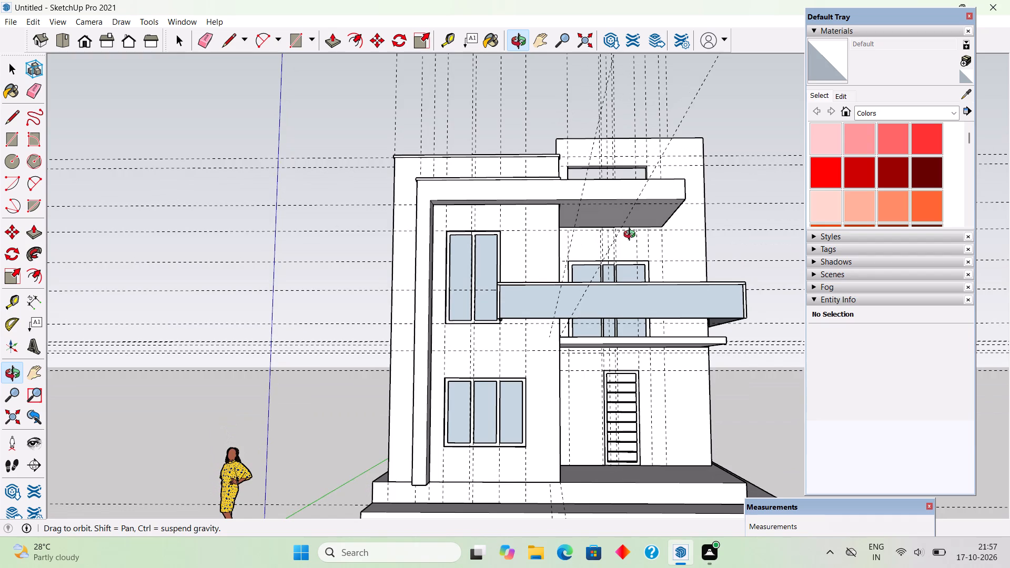
middle_drag(632, 236, 630, 253)
scroll(630, 253, down, 3)
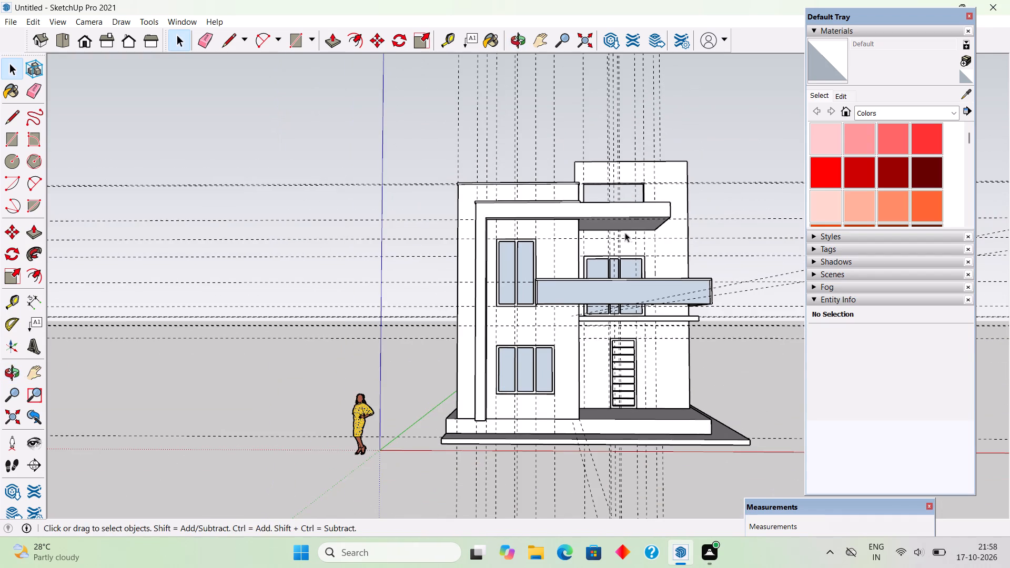
Examine the front of the house and the opening above the canopy from below and above.
middle_drag(624, 228, 623, 208)
scroll(686, 205, up, 3)
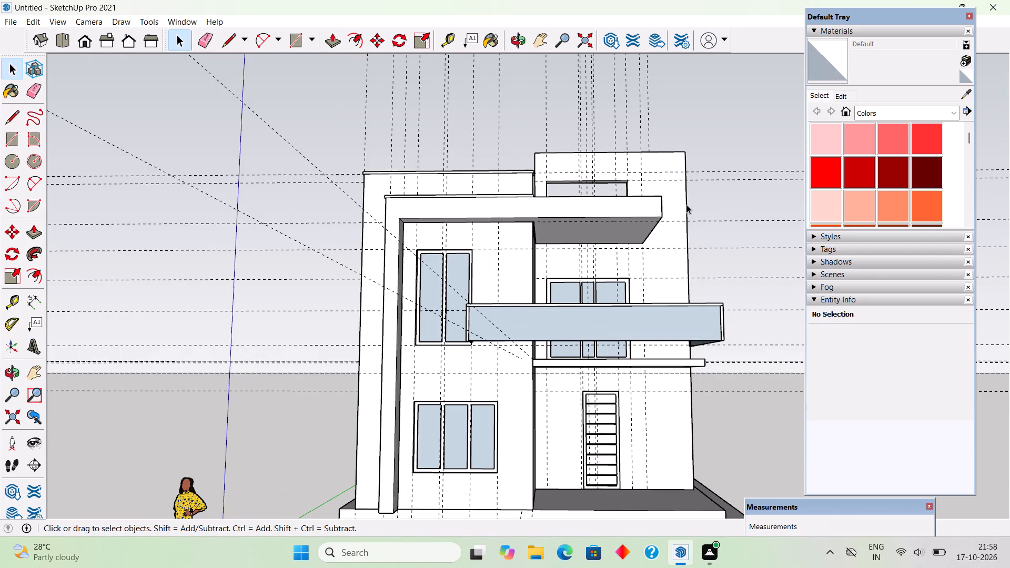
scroll(686, 205, down, 2)
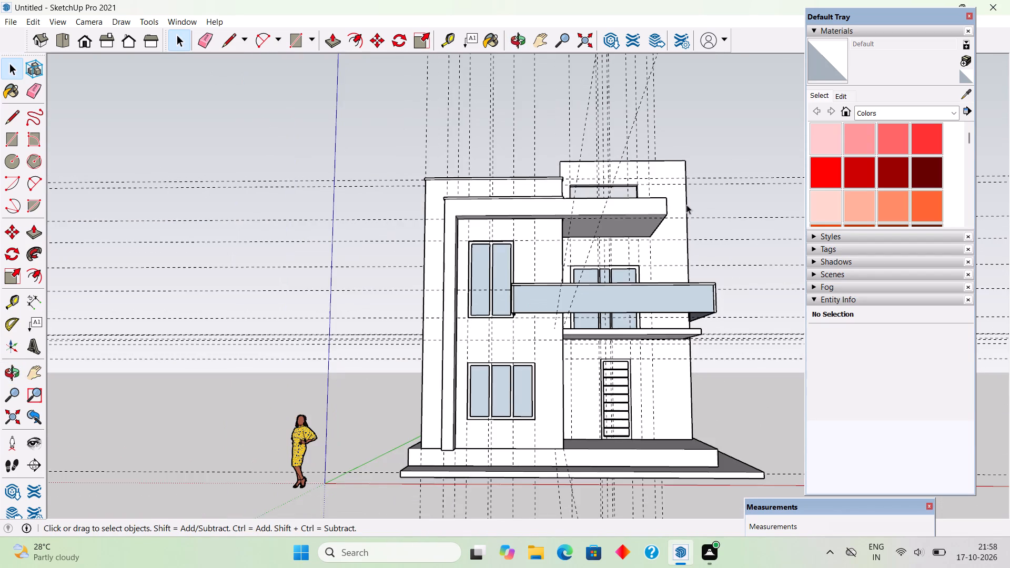
middle_drag(686, 205, 687, 224)
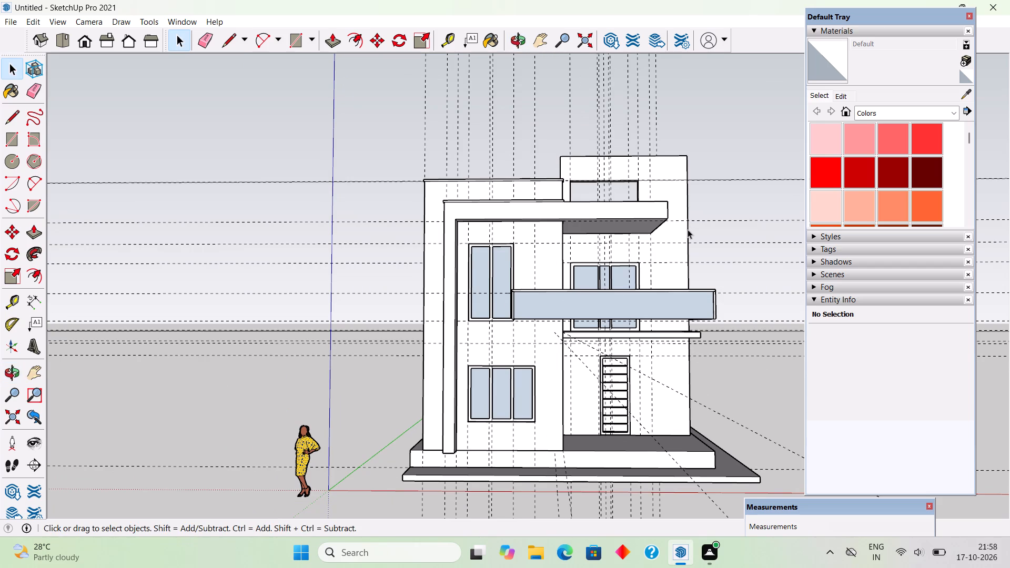
middle_drag(688, 229, 684, 207)
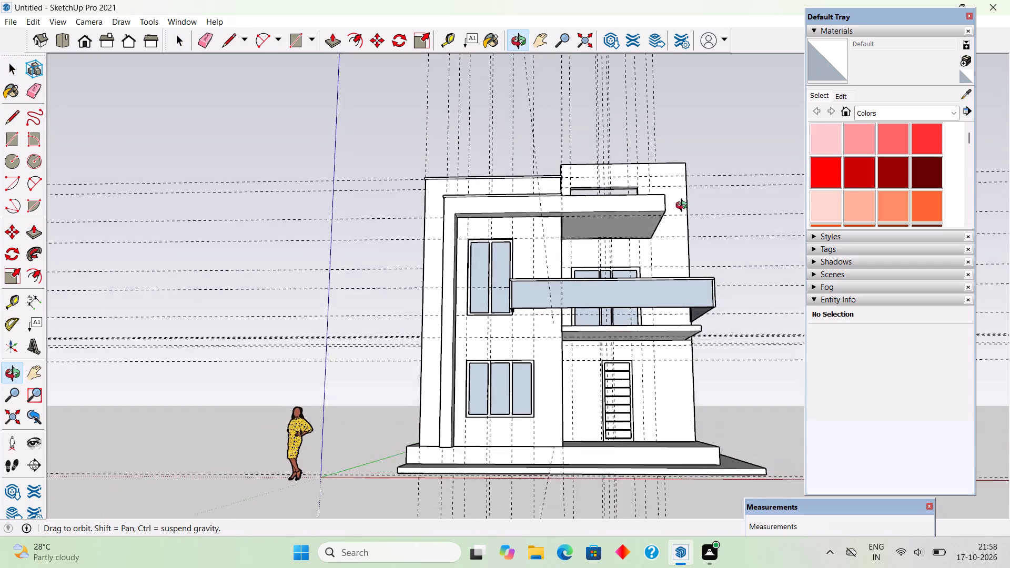
middle_drag(684, 207, 697, 193)
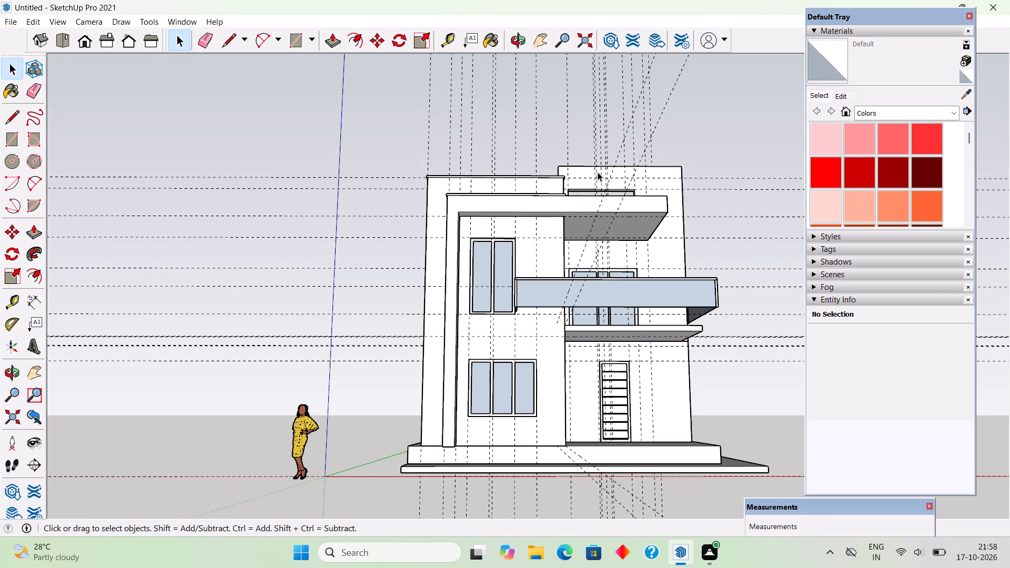
middle_drag(595, 184, 591, 212)
scroll(647, 191, up, 5)
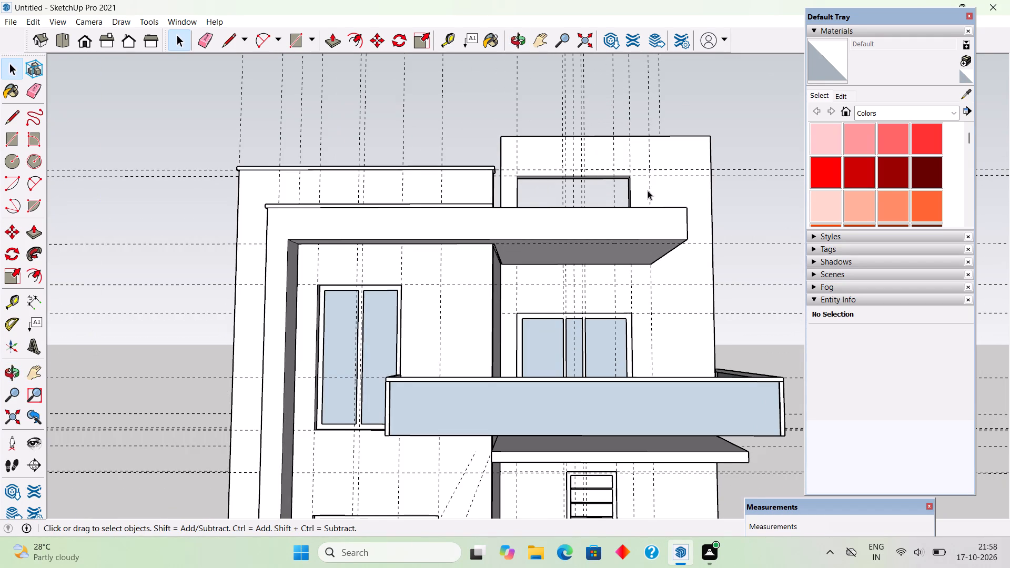
Inside the door wall's group, Push/Pull the top face of the opening above the canopy up 1', and leave the group.
middle_drag(648, 190, 635, 286)
scroll(632, 197, down, 5)
scroll(630, 155, up, 13)
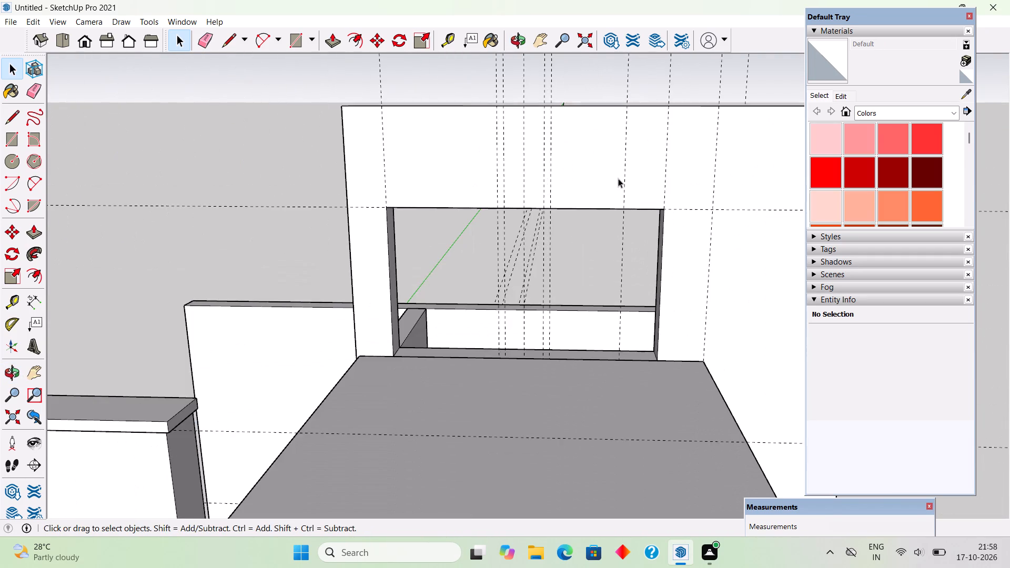
scroll(612, 175, up, 1)
middle_drag(612, 150, 614, 92)
scroll(578, 156, up, 6)
middle_drag(577, 135, 573, 55)
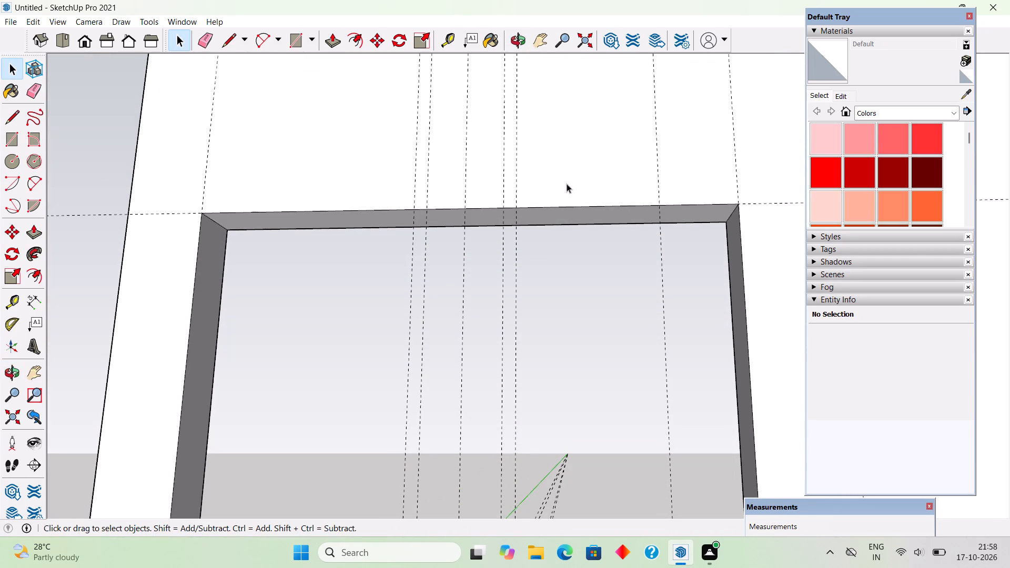
triple_click(578, 212)
key(p)
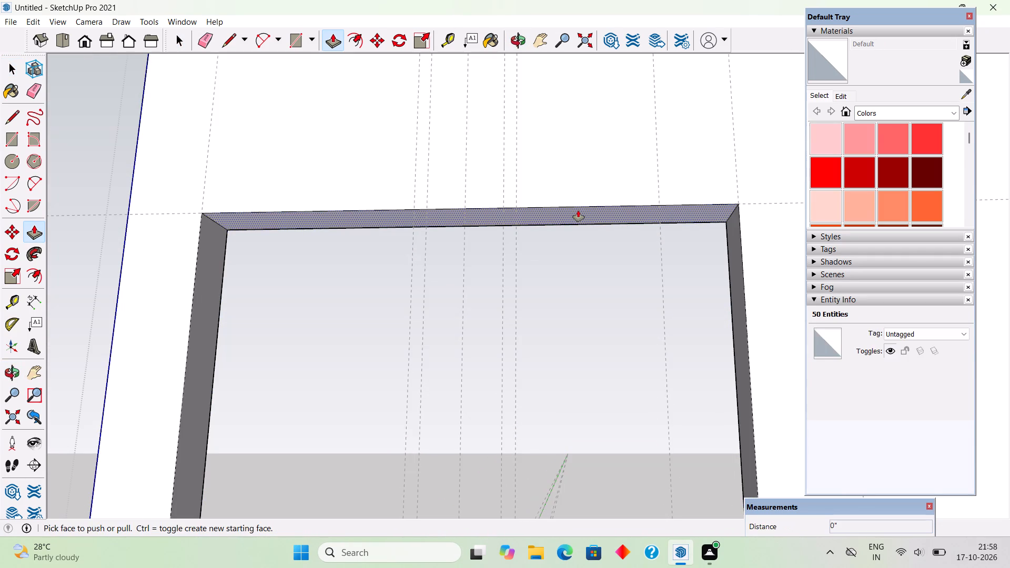
click(578, 210)
text(1')
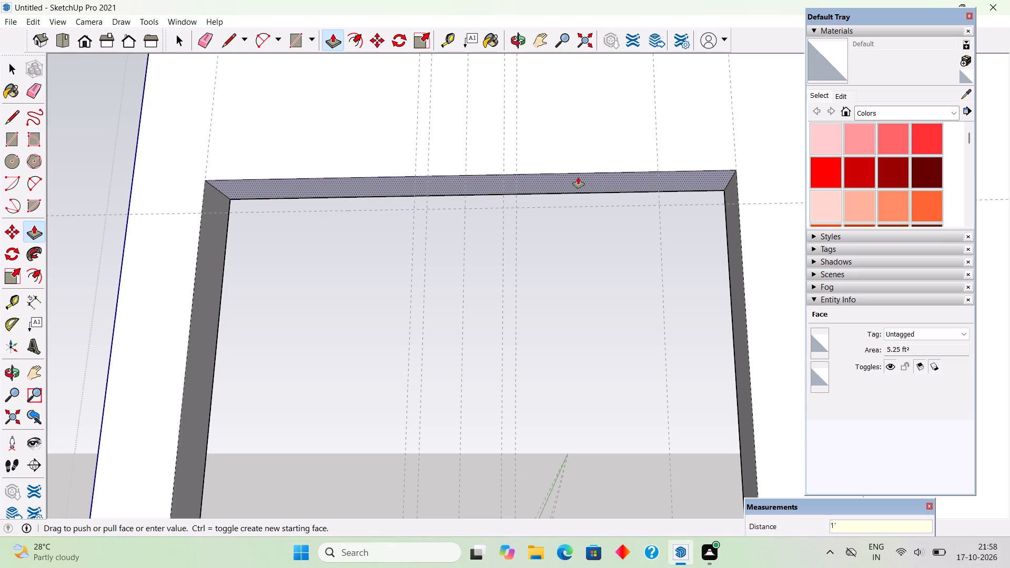
key(Return)
key(space)
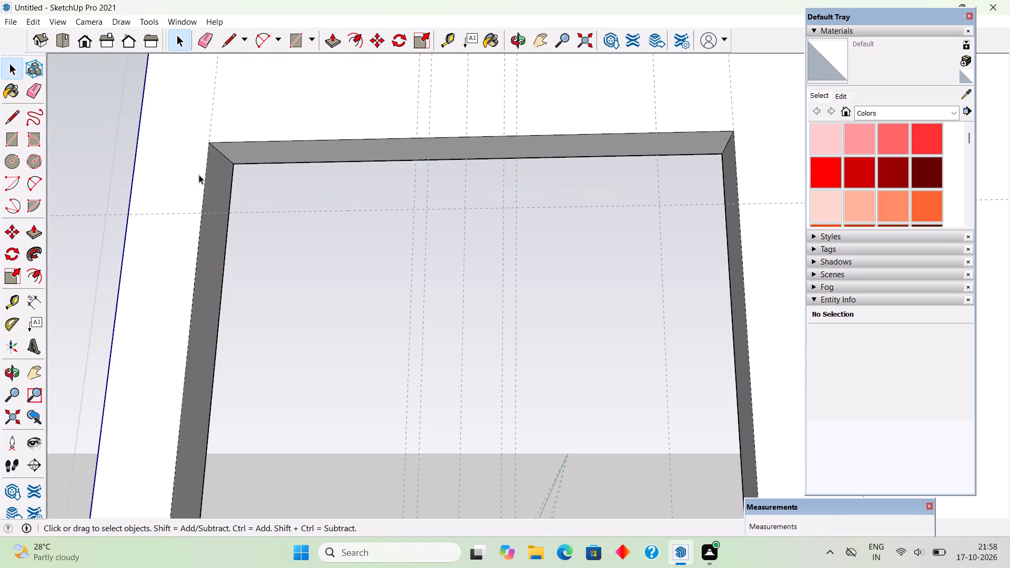
click(71, 140)
Examine the heightened opening, the canopy top and the neighbouring roof parapets from several sides.
scroll(71, 140, down, 6)
scroll(159, 202, down, 5)
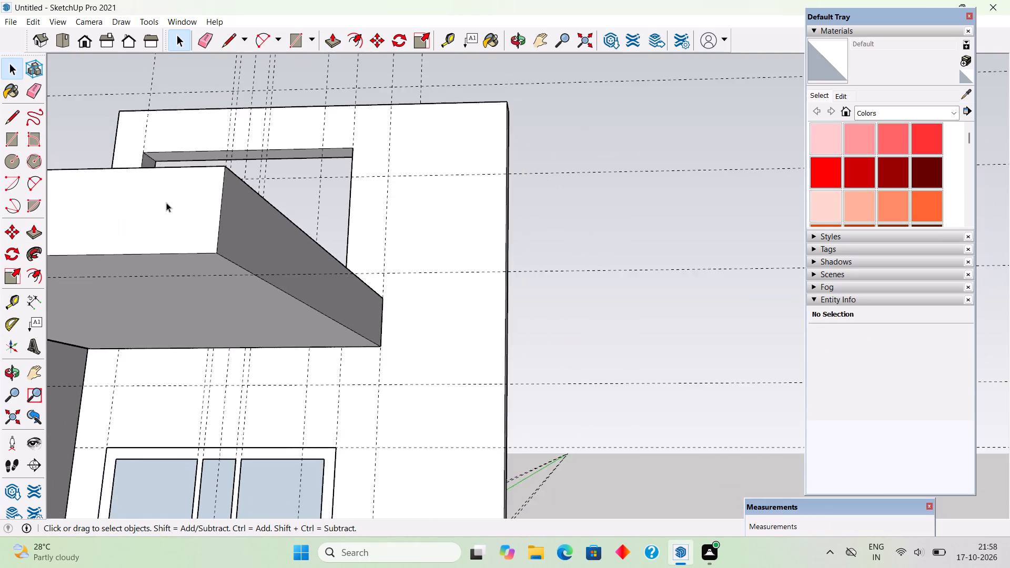
middle_drag(185, 227, 301, 401)
scroll(302, 399, down, 3)
scroll(299, 319, down, 7)
scroll(145, 302, up, 6)
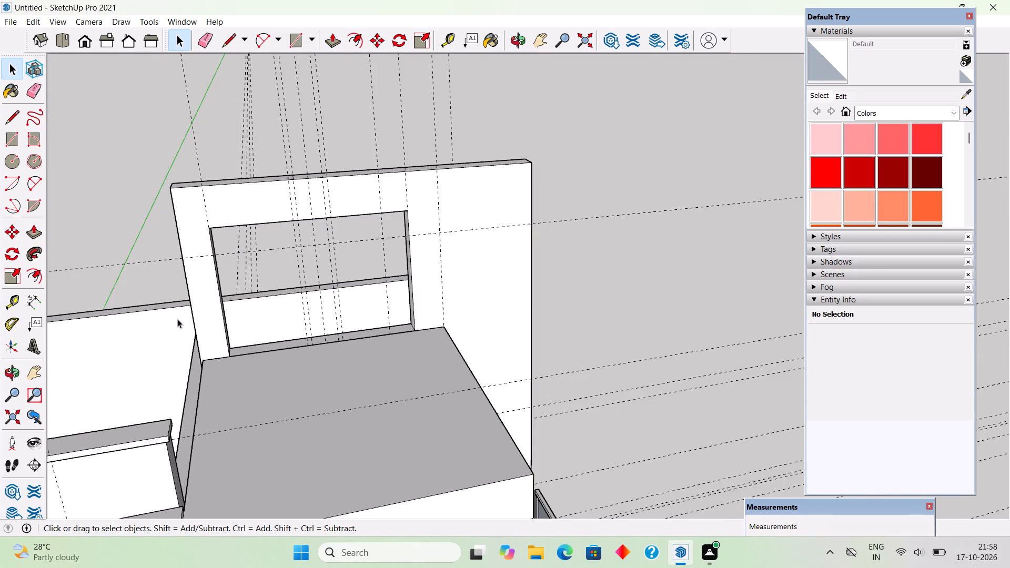
scroll(183, 323, up, 5)
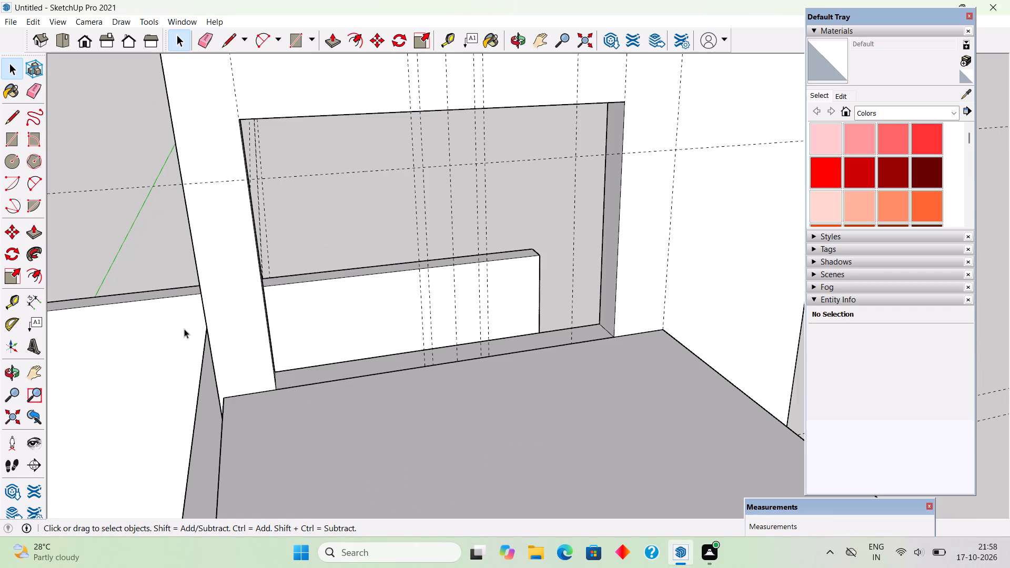
middle_drag(198, 387, 332, 370)
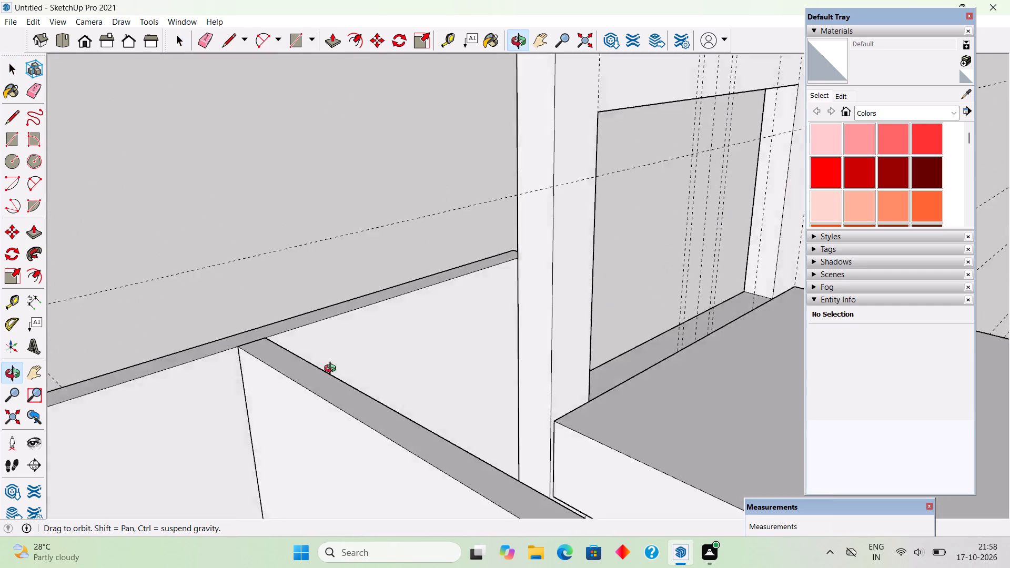
middle_drag(332, 370, 400, 332)
scroll(380, 326, down, 5)
middle_drag(425, 357, 442, 353)
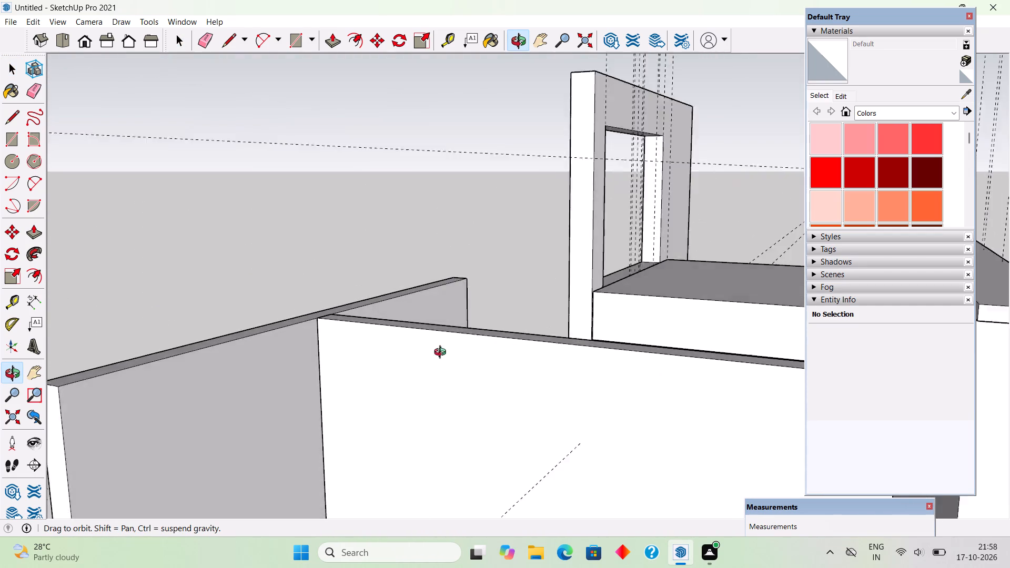
middle_drag(442, 353, 217, 458)
Draw a 7' by 5' rectangle filling the opening above the canopy, corner to corner on the wall's front face.
middle_drag(585, 320, 514, 340)
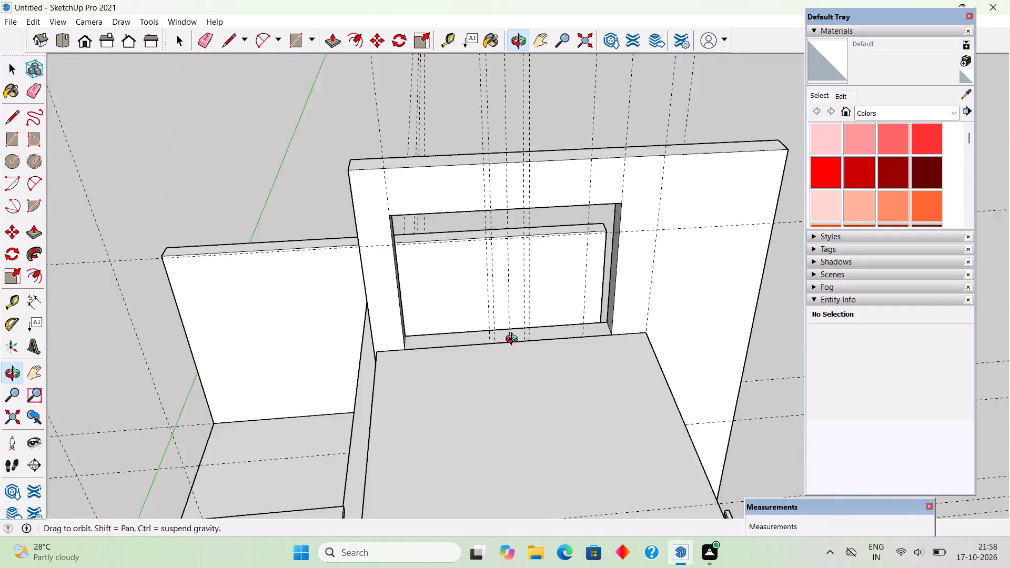
middle_drag(514, 340, 508, 336)
scroll(624, 294, up, 3)
key(r)
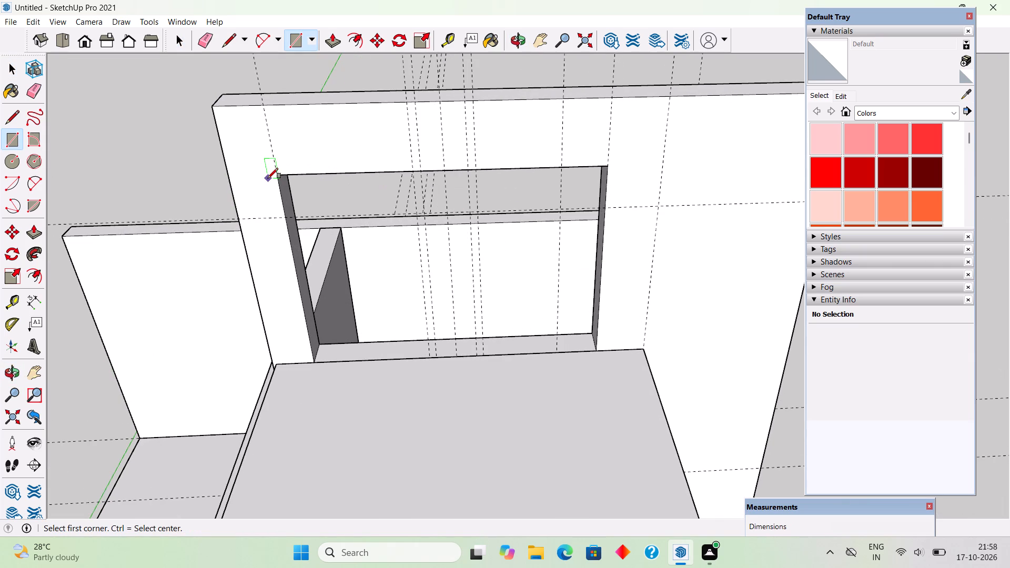
click(278, 176)
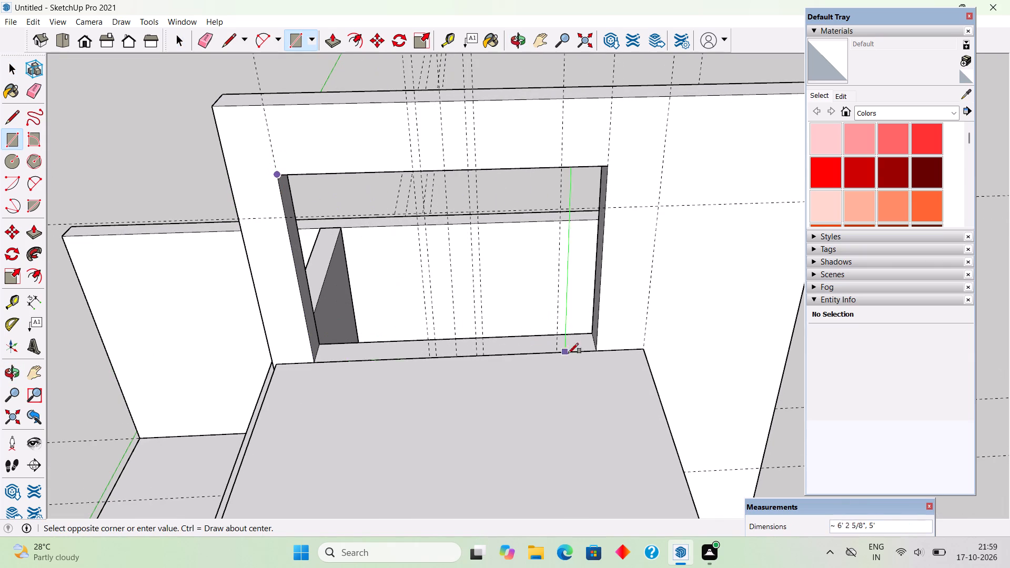
click(598, 349)
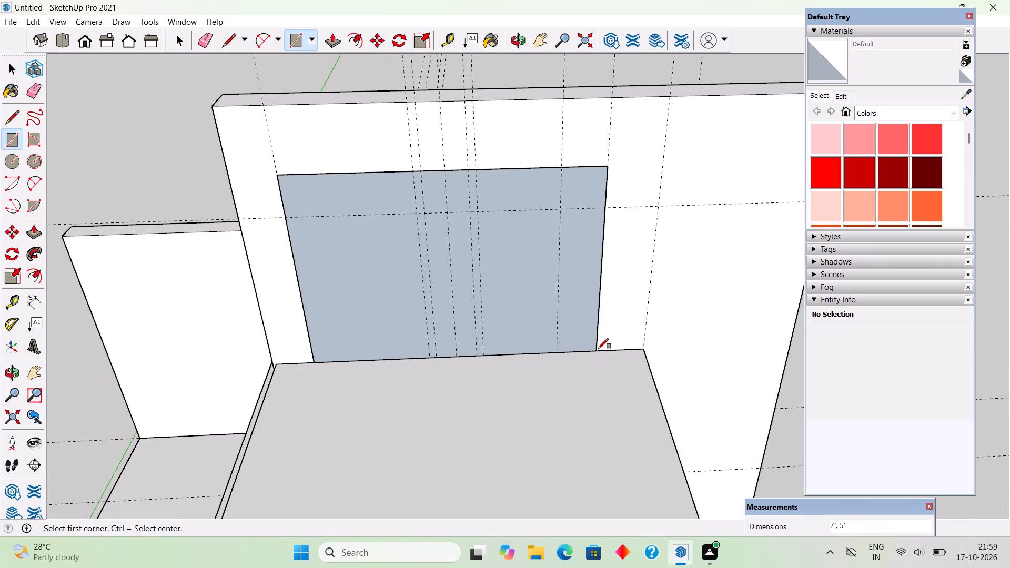
Offset the rectangle's outline 4" inward to mark the window frame's border.
key(f)
click(533, 350)
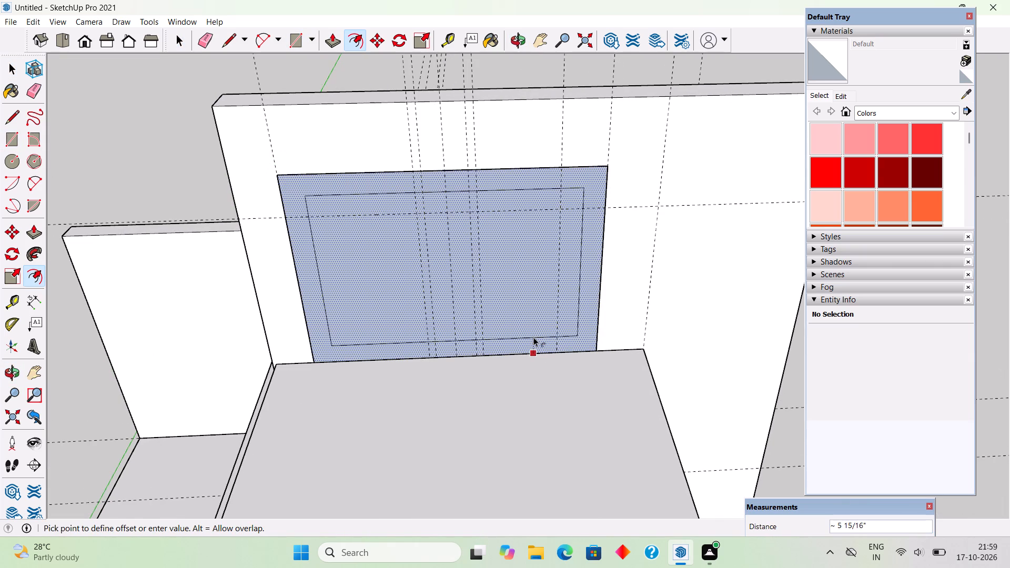
text(4")
key(Return)
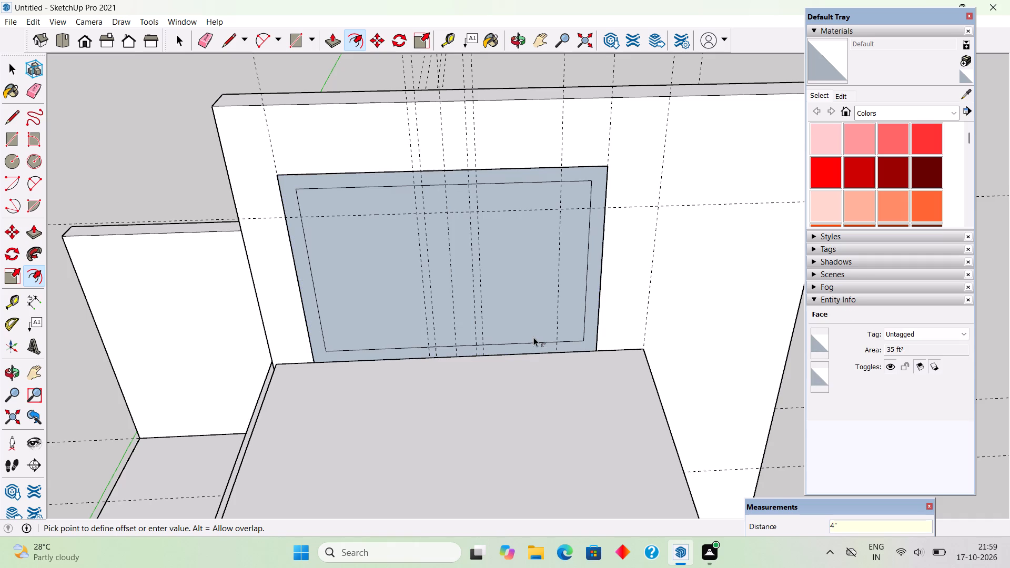
key(space)
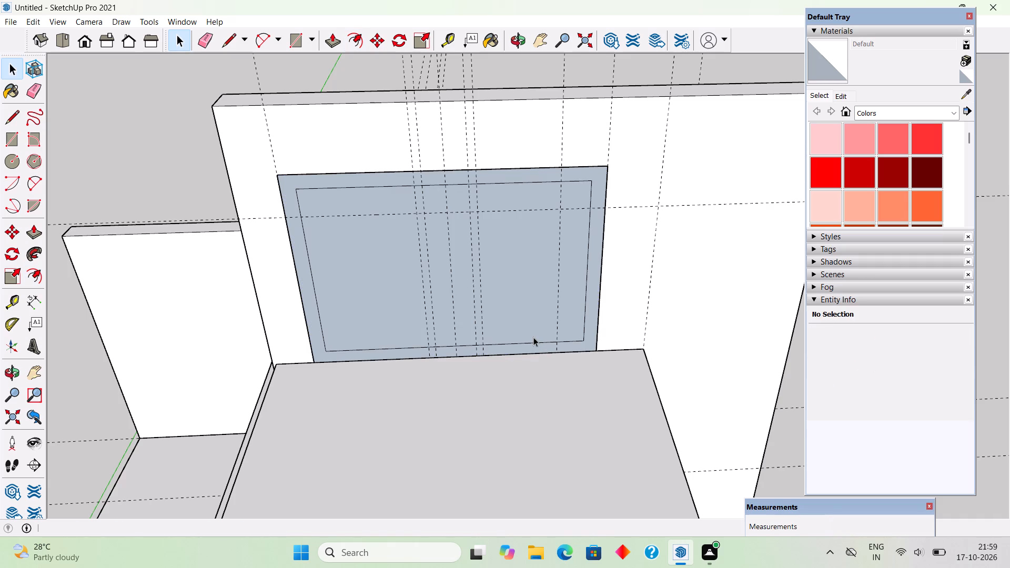
Place a vertical guide 3' 2" from the frame's inner side edge, at the middle of the window.
key(t)
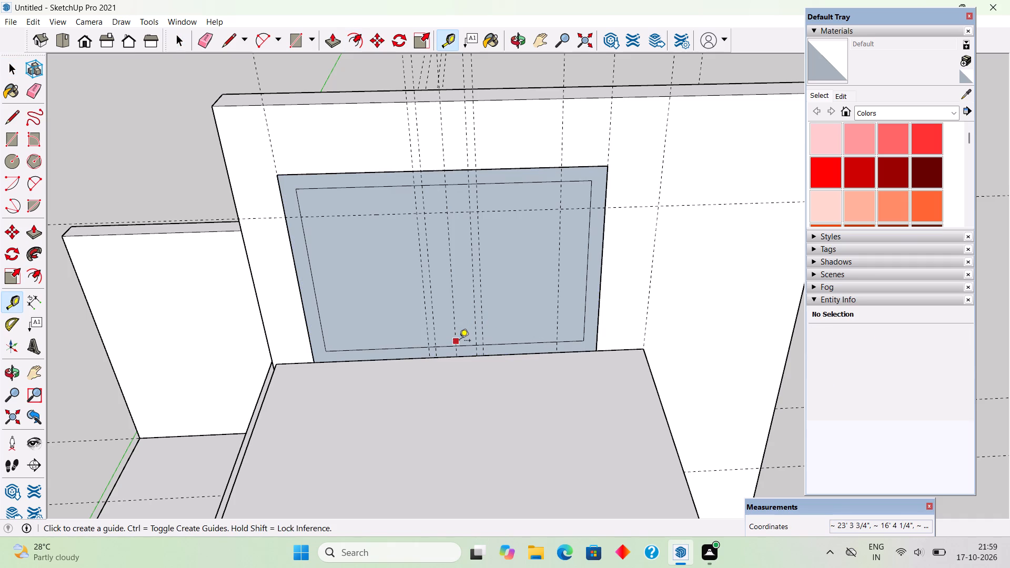
click(317, 290)
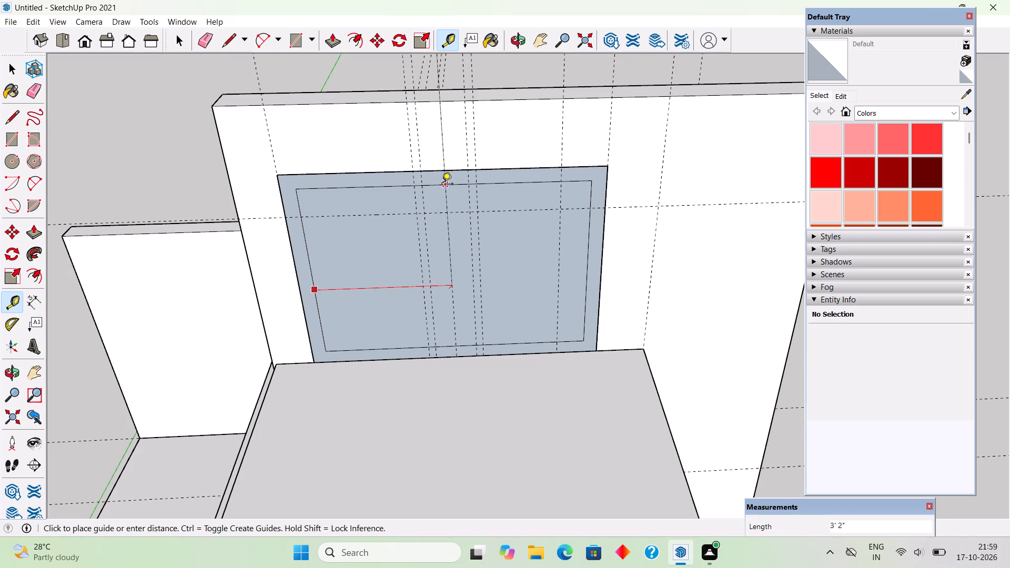
click(452, 233)
Place two vertical guides on the window face, 4" to each side of the centre guide.
scroll(468, 266, up, 5)
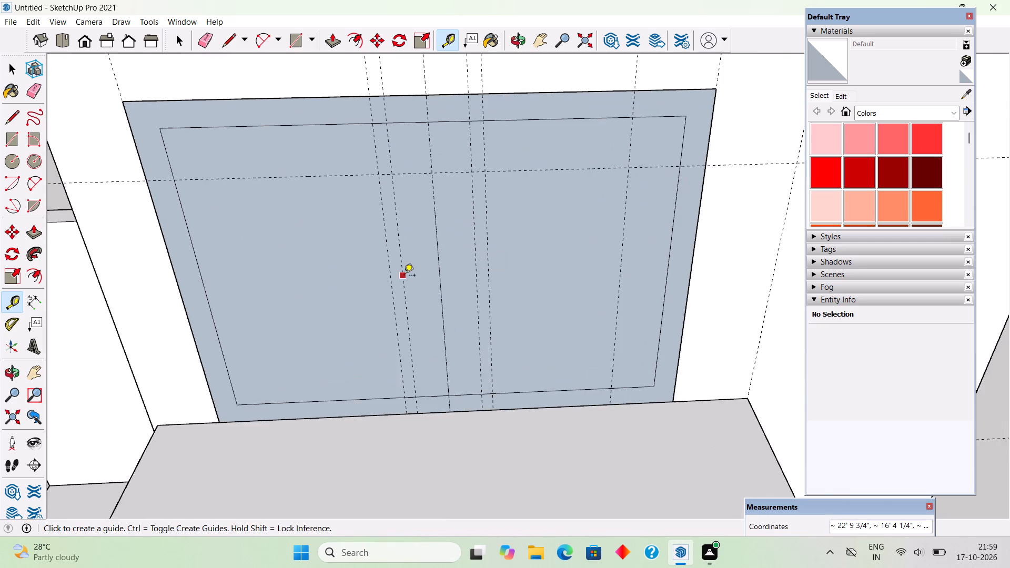
scroll(407, 277, up, 4)
click(453, 266)
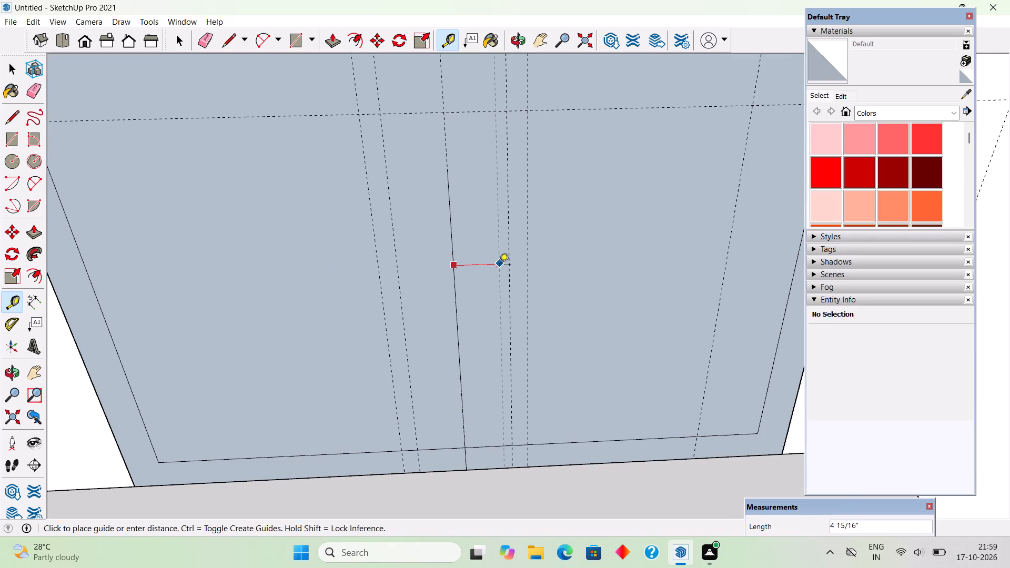
key(4)
key(shift+quotedbl)
key(Return)
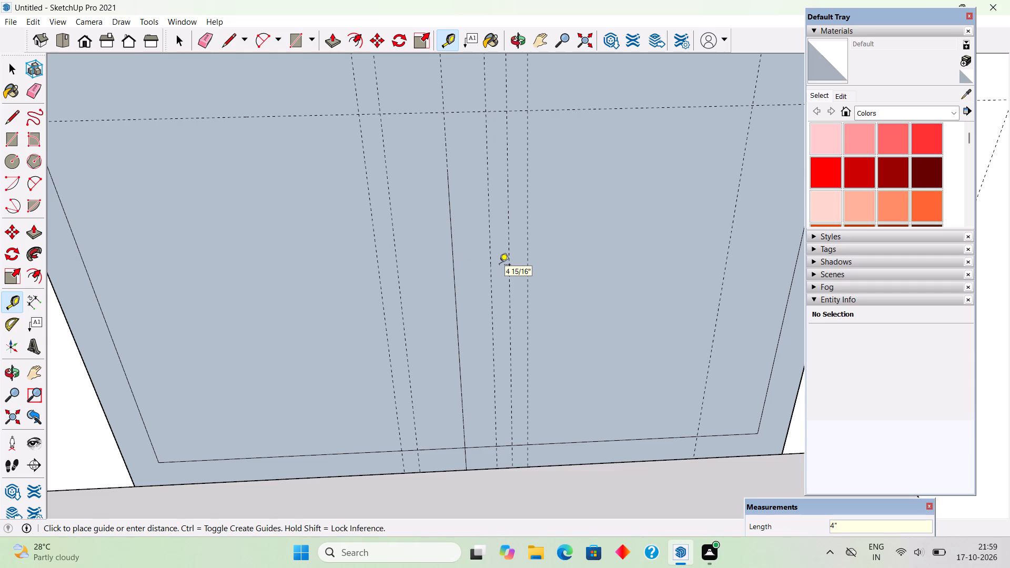
click(452, 285)
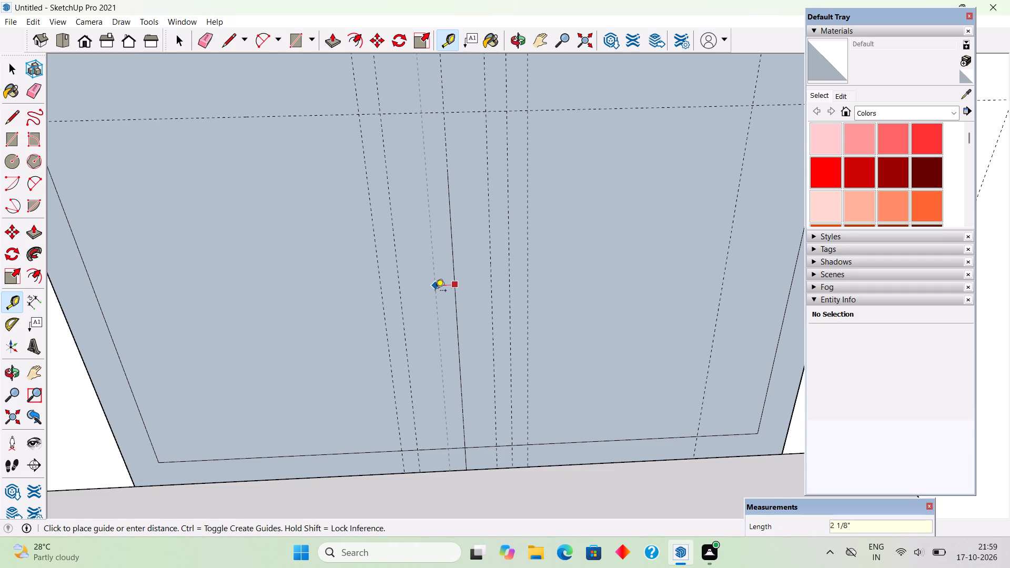
text(4")
key(Return)
key(space)
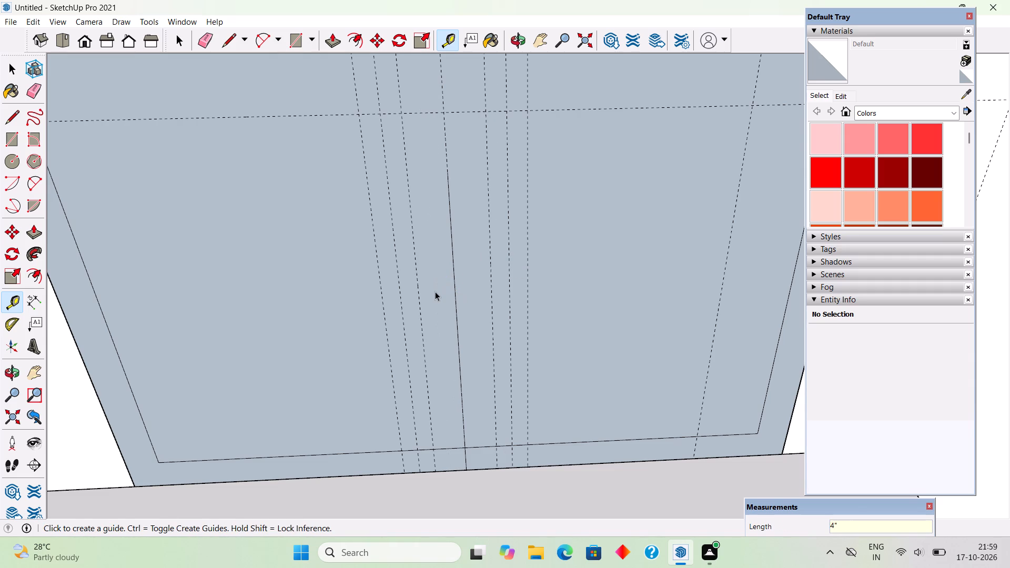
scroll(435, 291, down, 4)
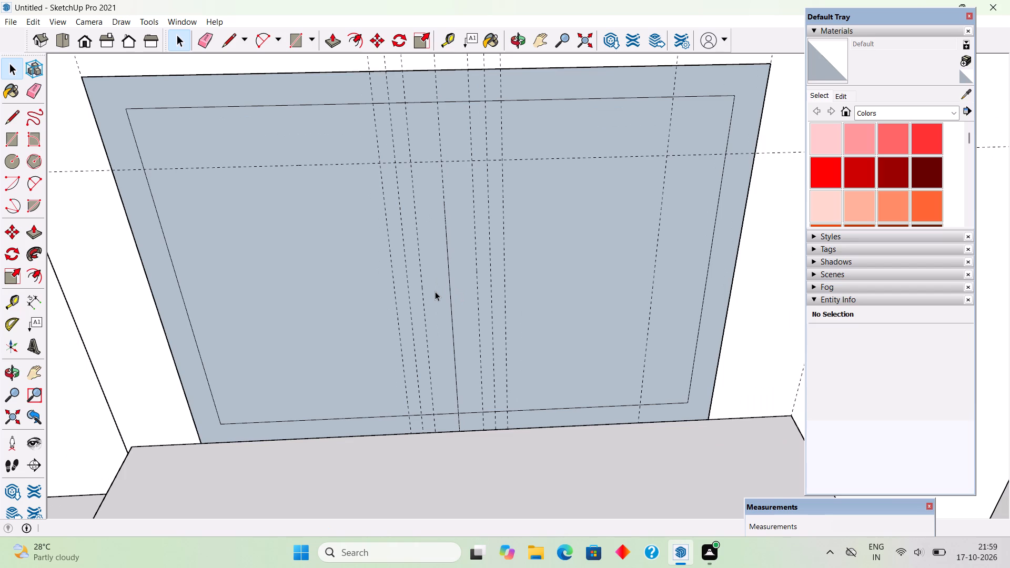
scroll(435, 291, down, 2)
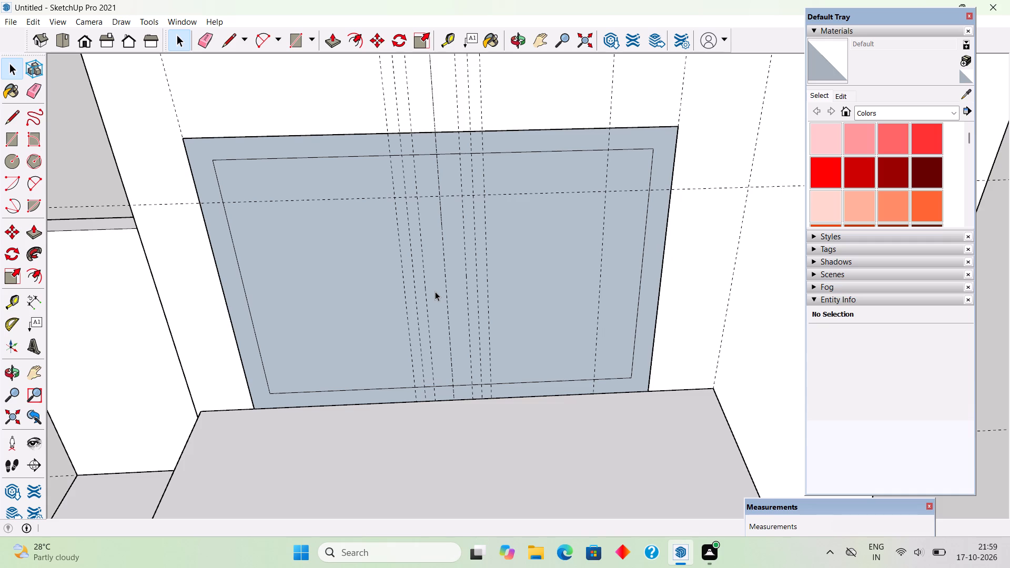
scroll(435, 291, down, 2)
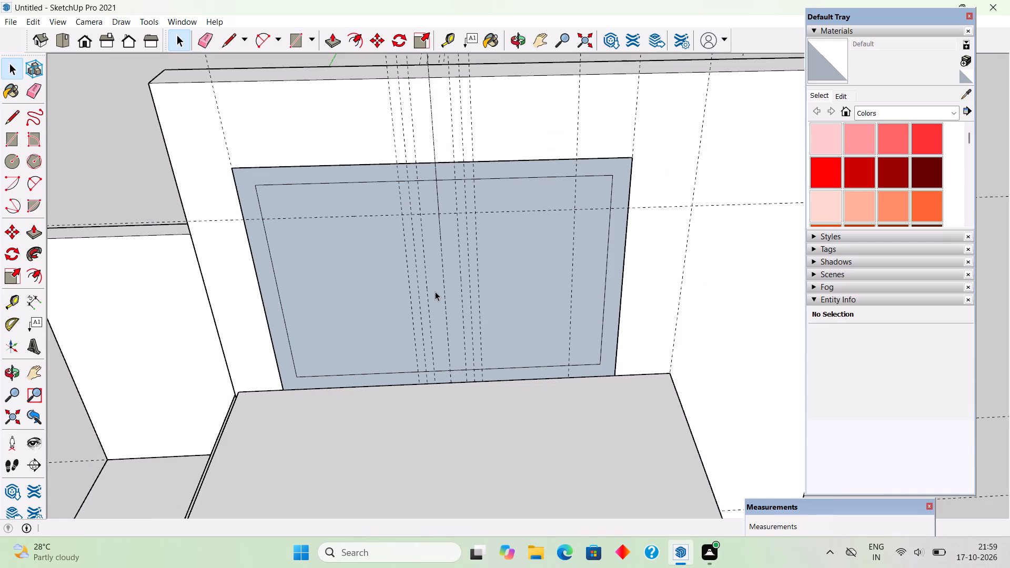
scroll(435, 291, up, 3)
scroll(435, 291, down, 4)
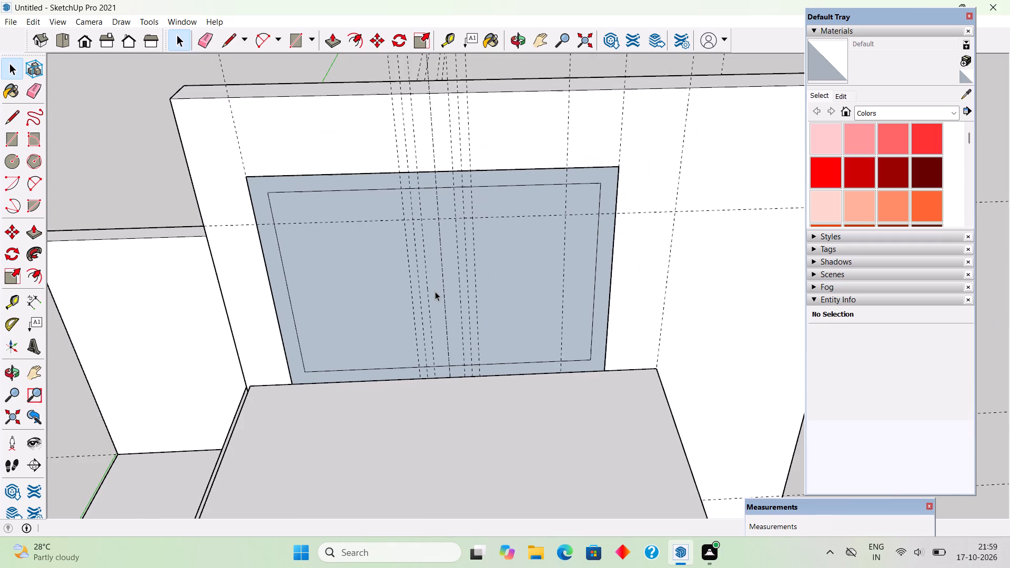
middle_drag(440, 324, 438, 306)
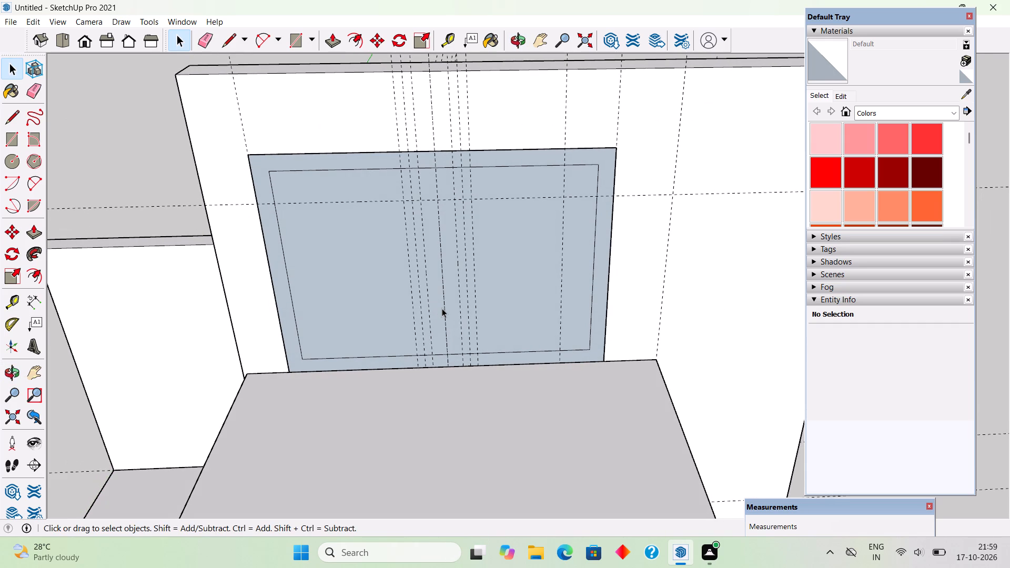
Undo the two vertical guides placed 4" to each side of the window's centre guide.
key(l)
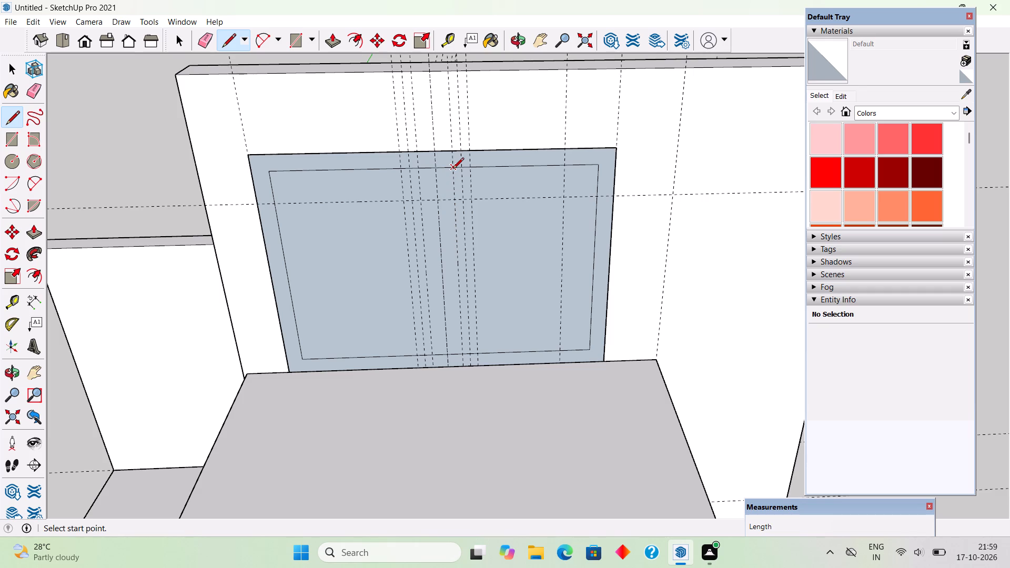
key(ctrl+z)
key(ctrl+z)
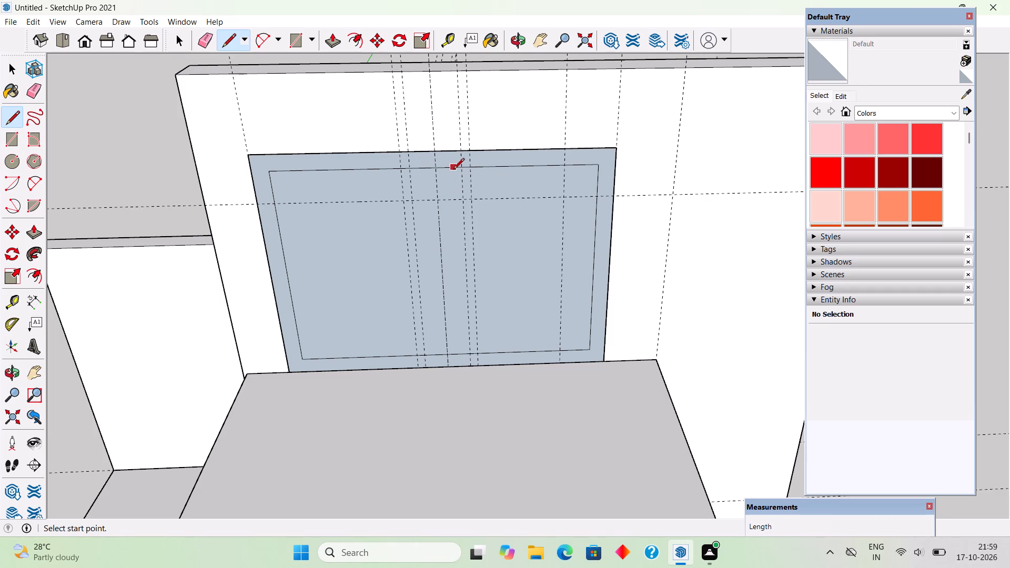
Place a vertical guide 2" to the right of the window's centre guide.
key(t)
click(441, 240)
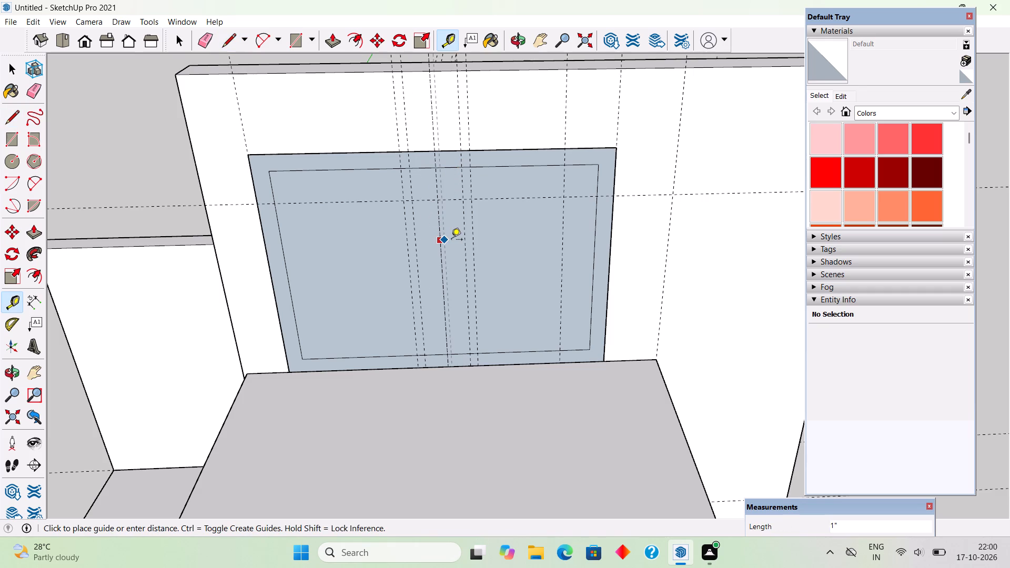
key(2)
key(shift+quotedbl)
key(Return)
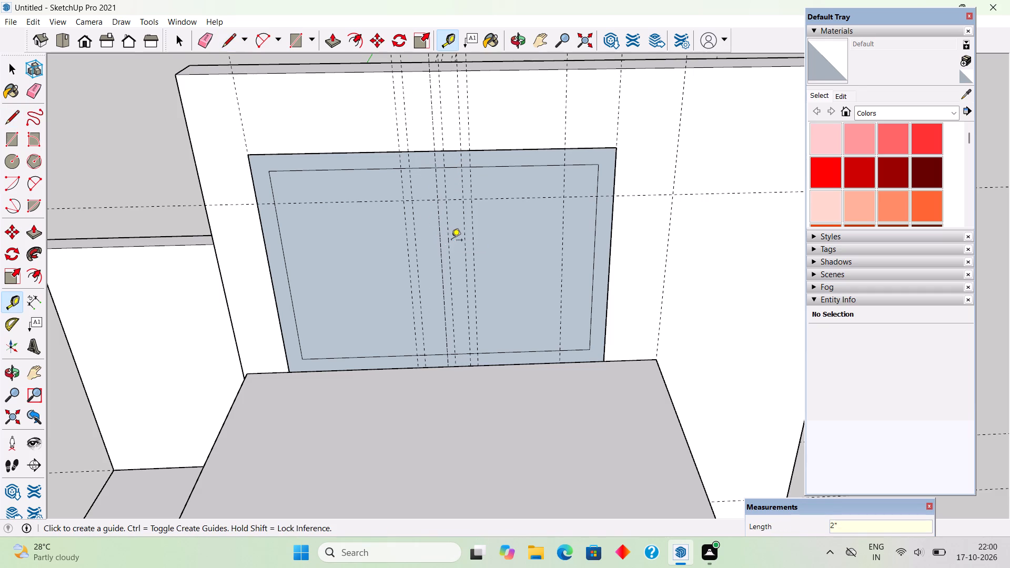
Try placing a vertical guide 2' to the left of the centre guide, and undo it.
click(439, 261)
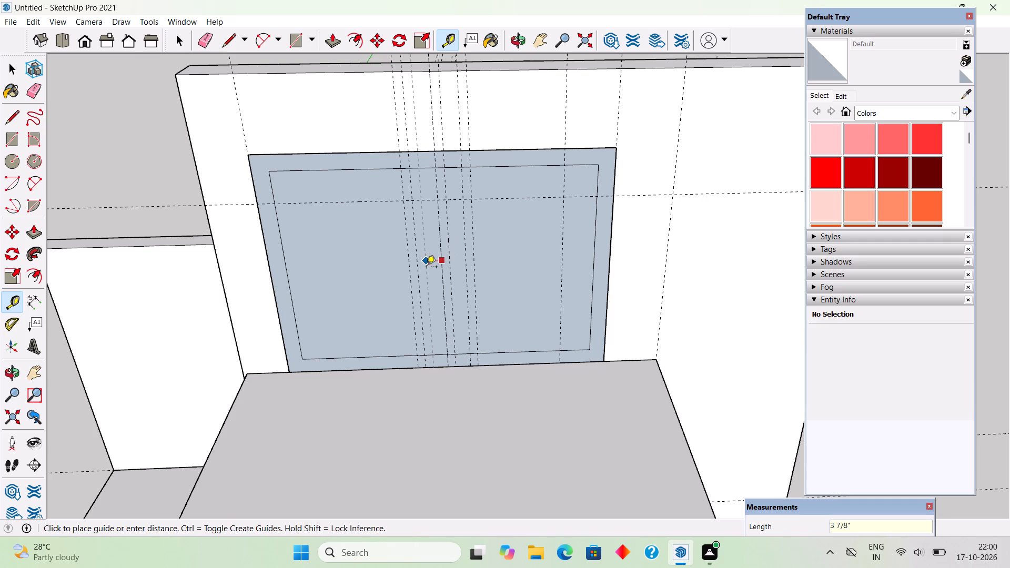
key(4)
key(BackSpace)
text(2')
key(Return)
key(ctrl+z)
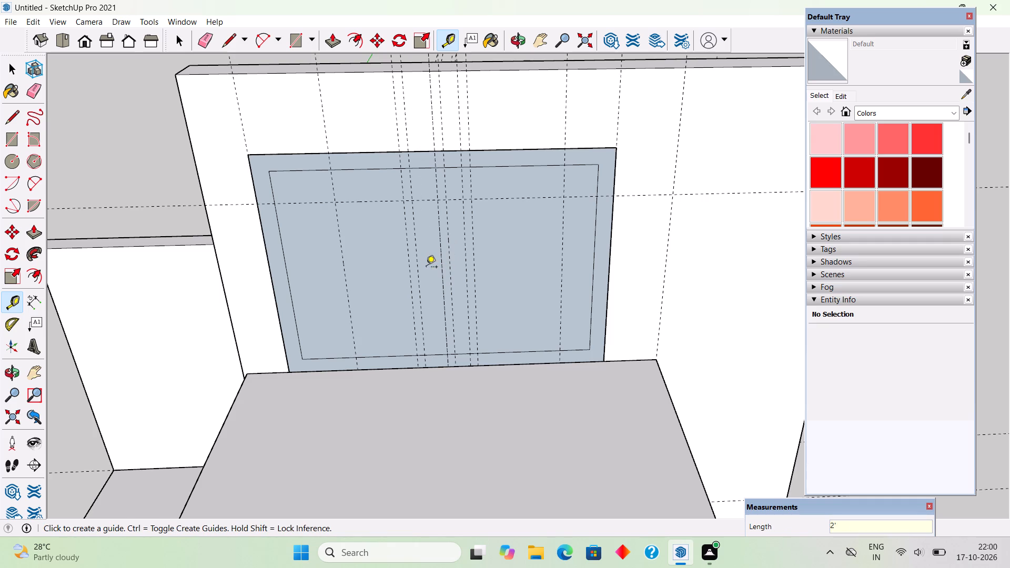
Place a vertical guide 2" to the left of the window's centre guide.
click(439, 252)
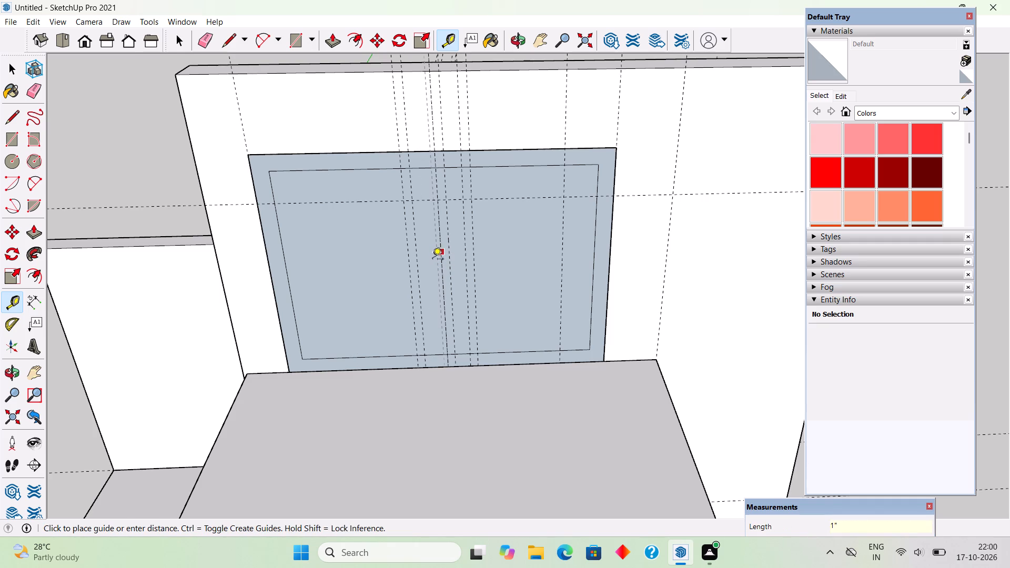
text(2")
key(Return)
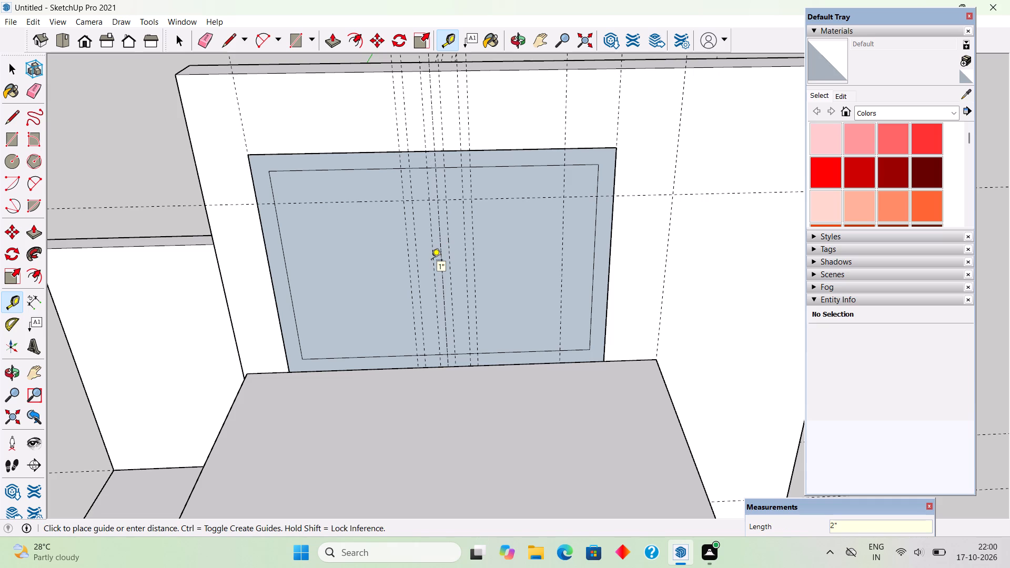
key(space)
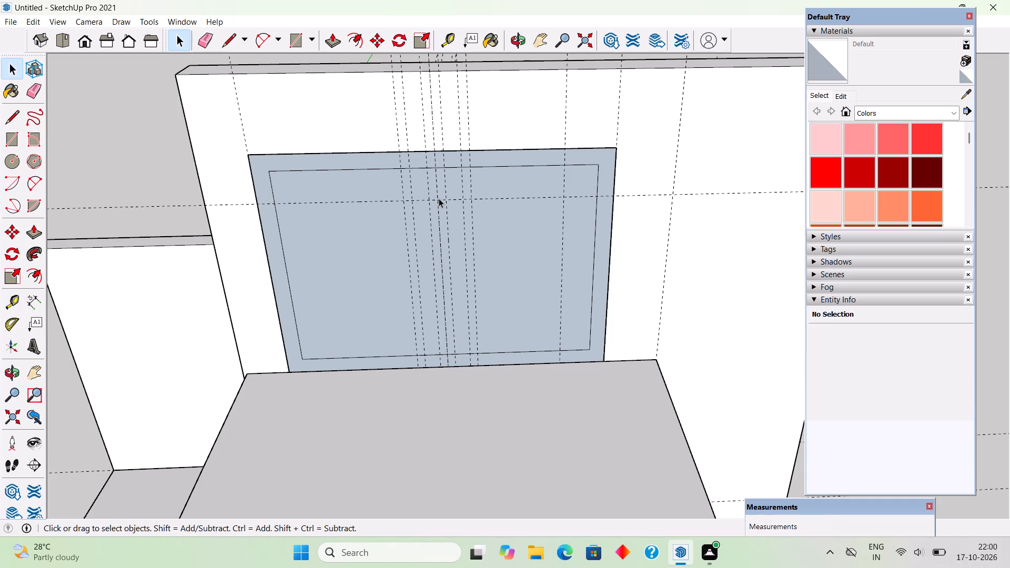
Draw two vertical mullion lines along the 2" guides, from the inner frame outline's top edge to its bottom edge.
key(l)
click(426, 168)
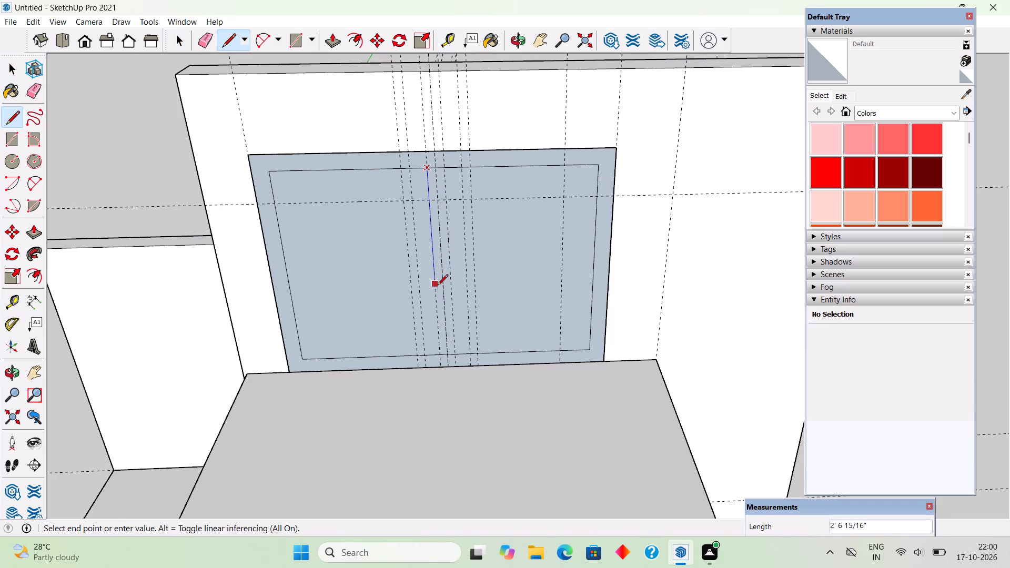
click(439, 354)
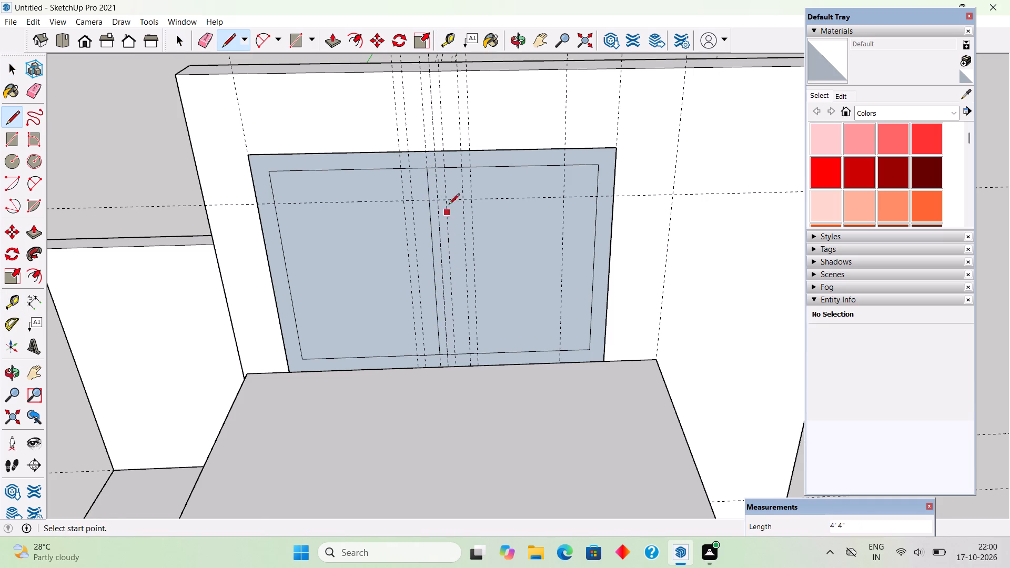
click(443, 170)
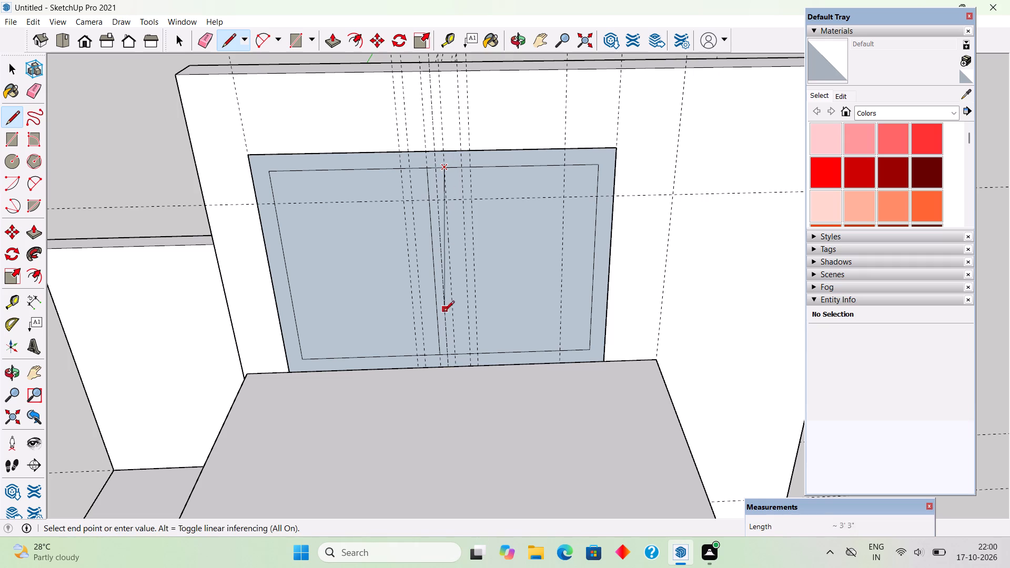
click(458, 351)
Erase the short inner outline segments between the two mullion lines at the bottom and top.
key(e)
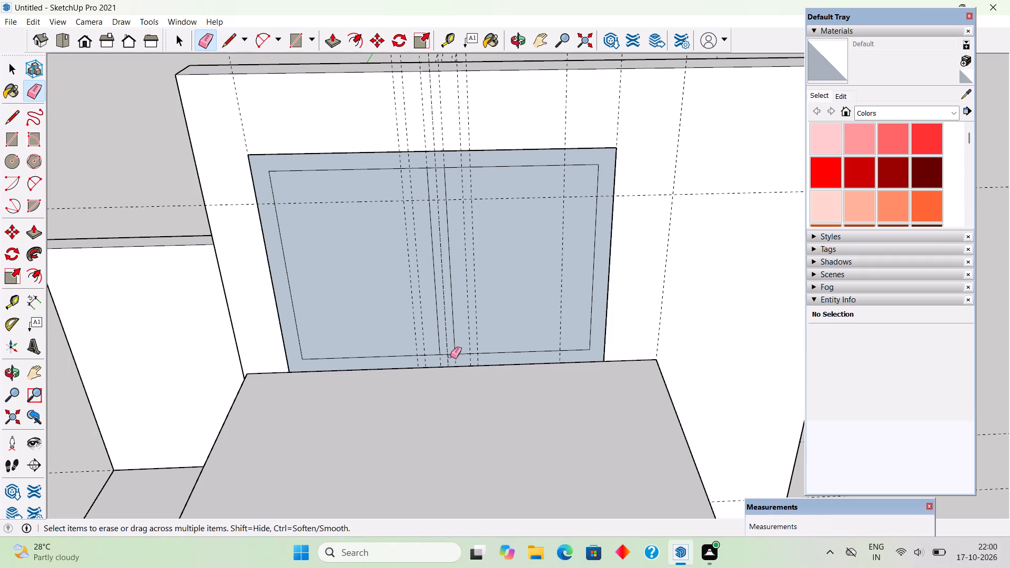
scroll(446, 353, up, 4)
click(446, 353)
click(446, 354)
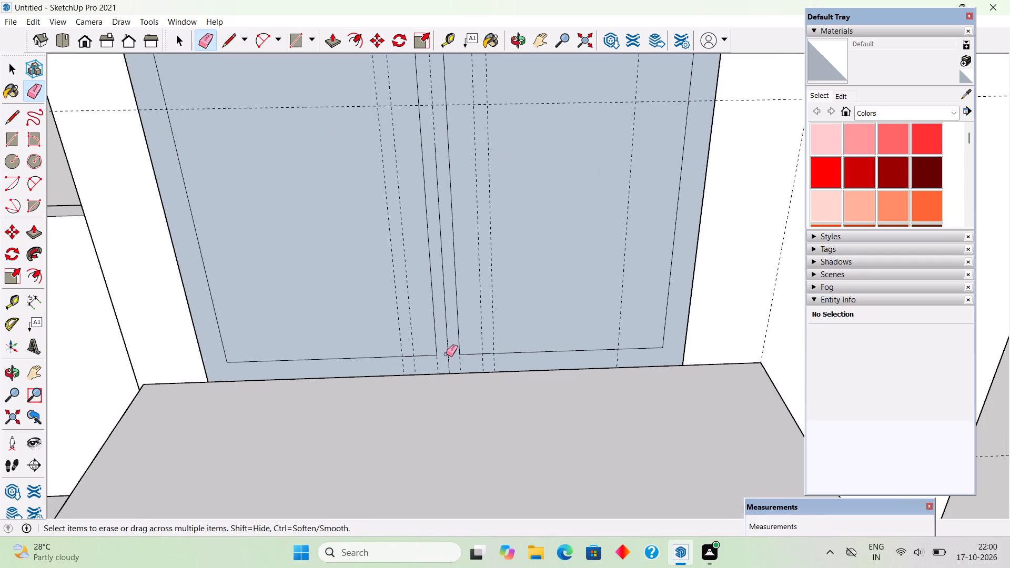
scroll(447, 354, down, 4)
scroll(438, 173, up, 3)
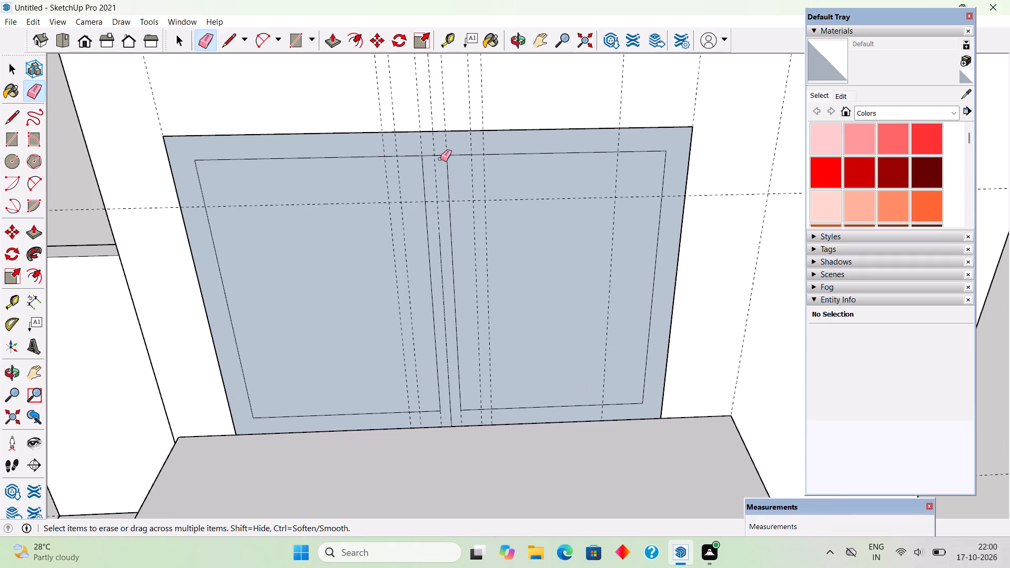
click(442, 156)
Delete the two pane faces on either side of the mullion to open up the window.
key(space)
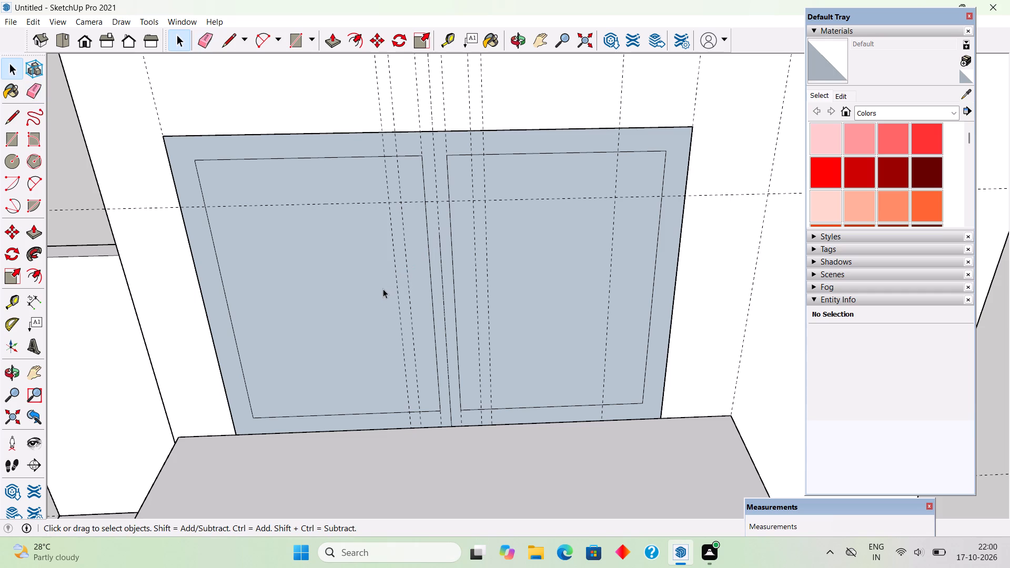
click(383, 289)
key(Delete)
click(527, 313)
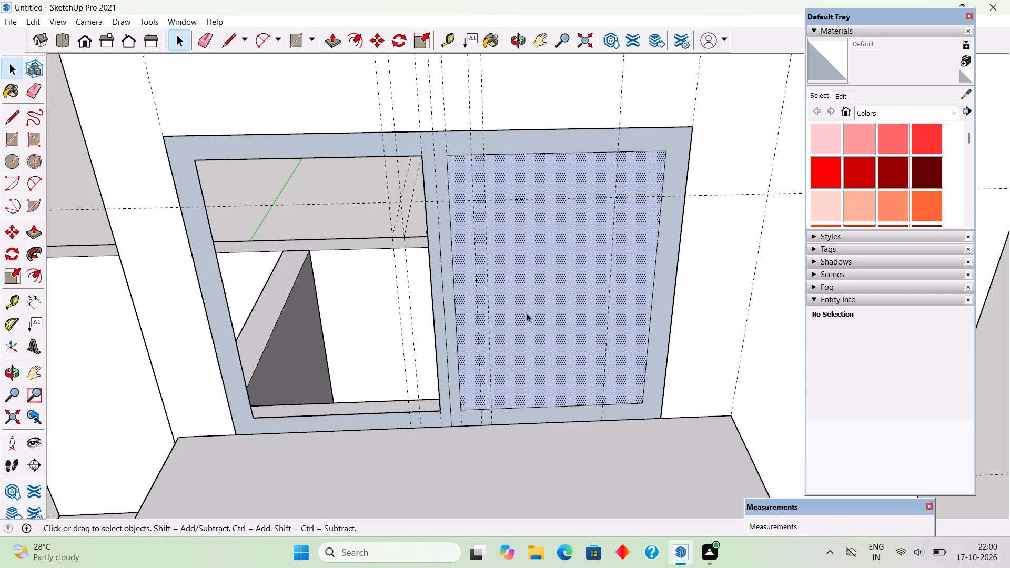
key(Delete)
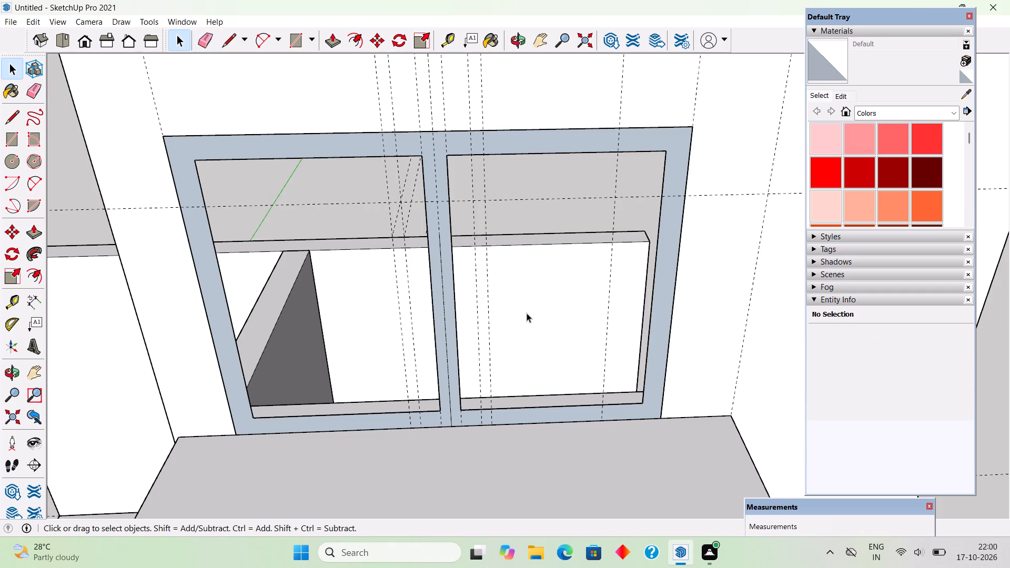
Extrude the window frame face outward 4" with Push/Pull.
click(654, 323)
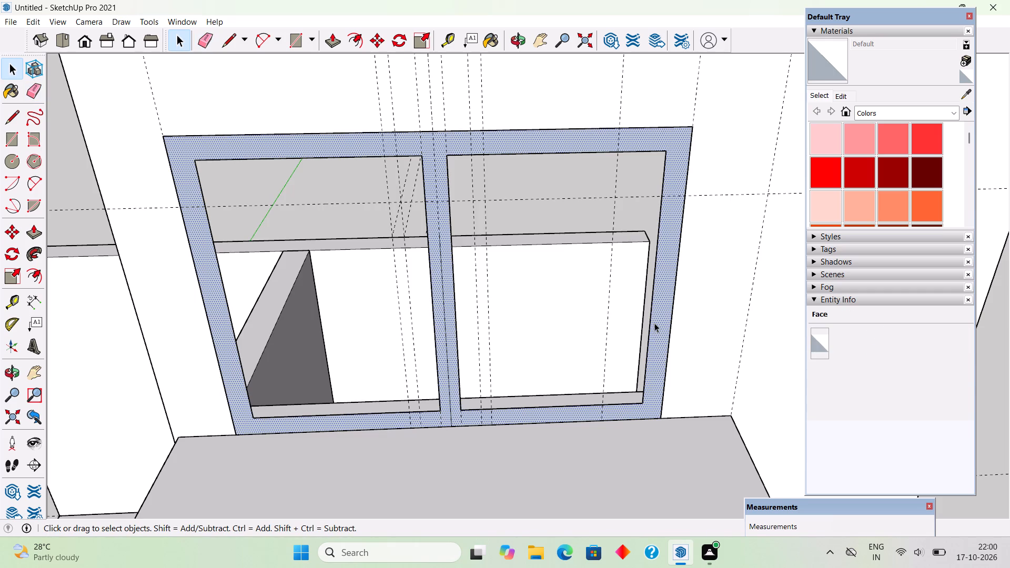
key(p)
click(654, 323)
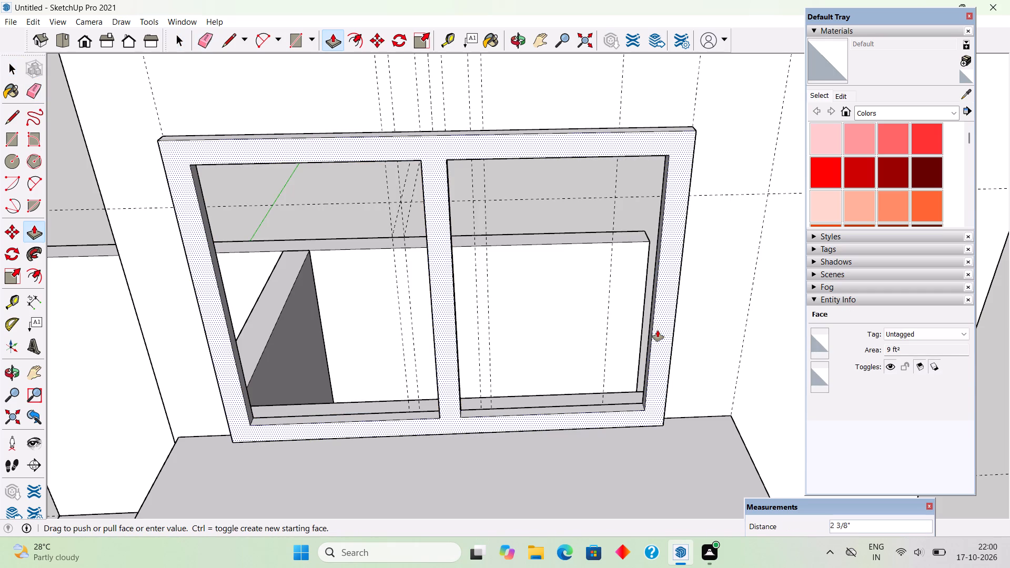
text(4")
key(Return)
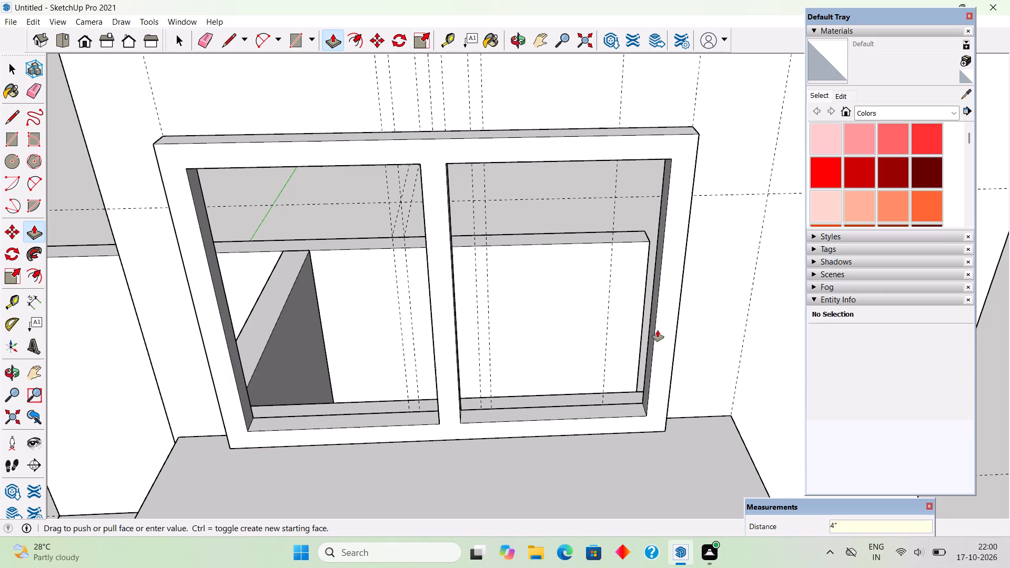
Select the whole connected window frame and make it a group.
key(space)
triple_click(655, 346)
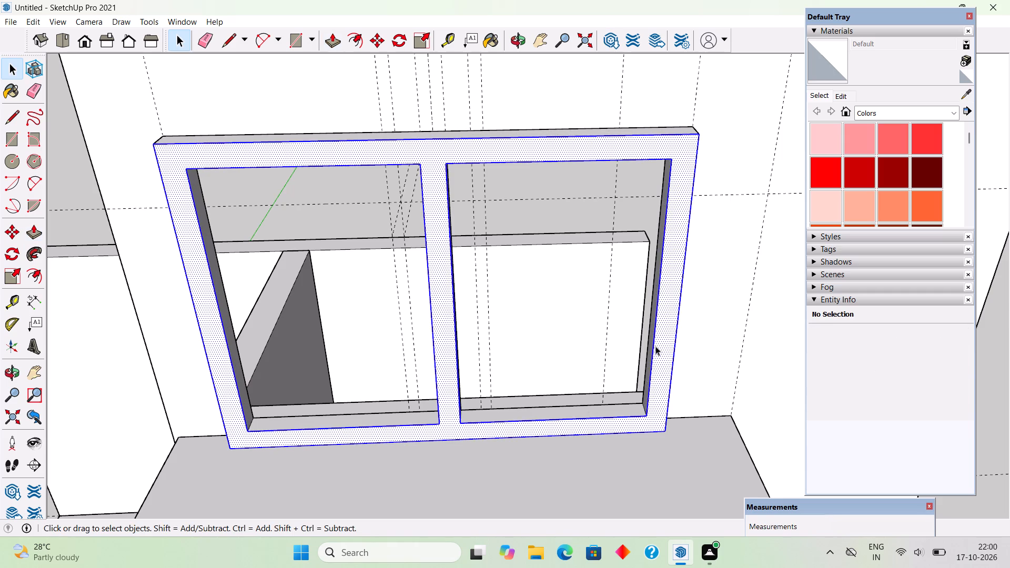
right_click(655, 346)
click(678, 259)
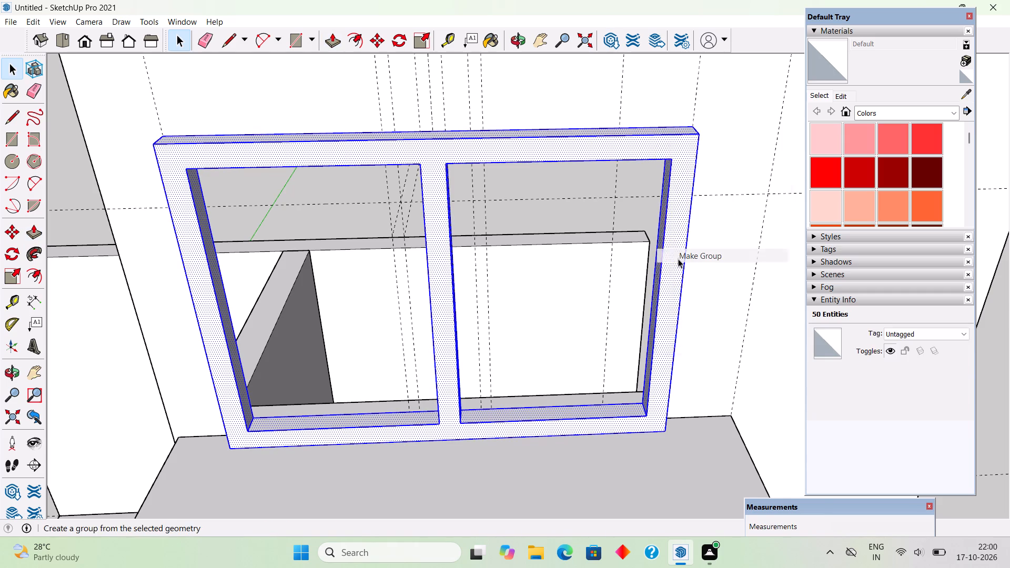
Move the window frame group 4" back into the opening so its front lies flush with the wall face.
key(m)
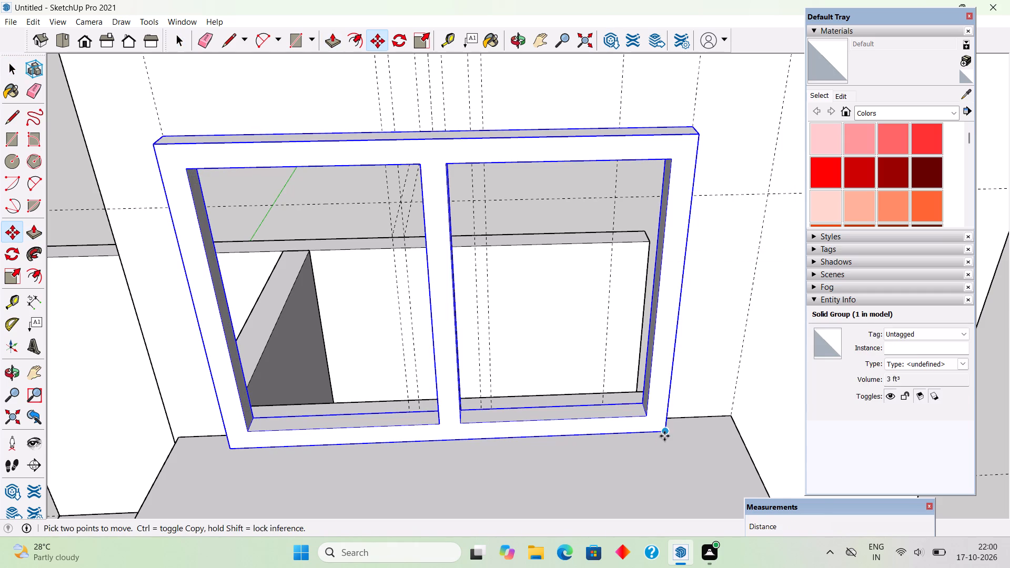
click(664, 436)
click(659, 414)
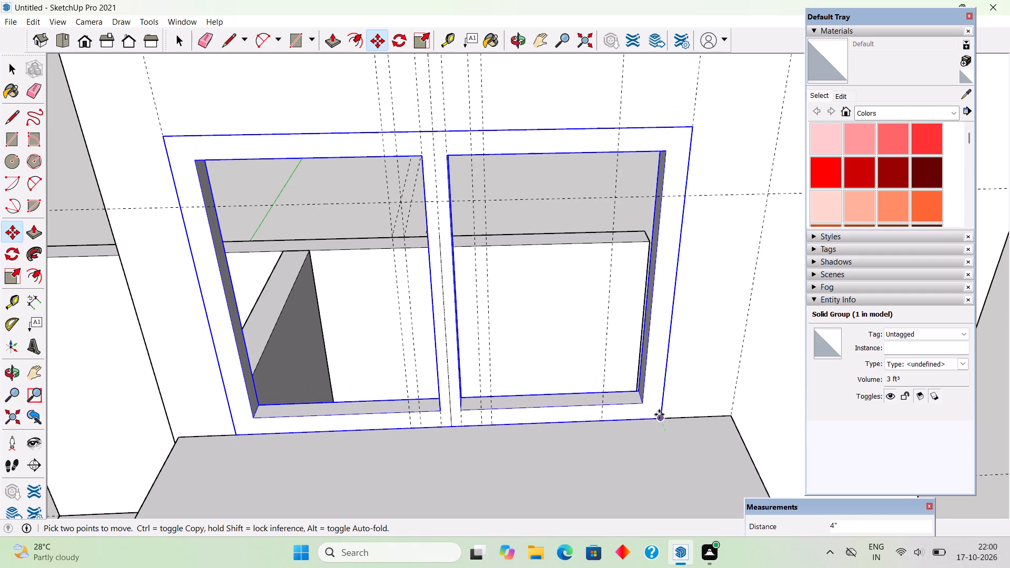
key(space)
scroll(659, 414, down, 4)
click(261, 182)
Draw a 3' by 4' 4" rectangle across each of the two frame openings, corner to corner, as glass panes.
middle_drag(542, 502, 548, 444)
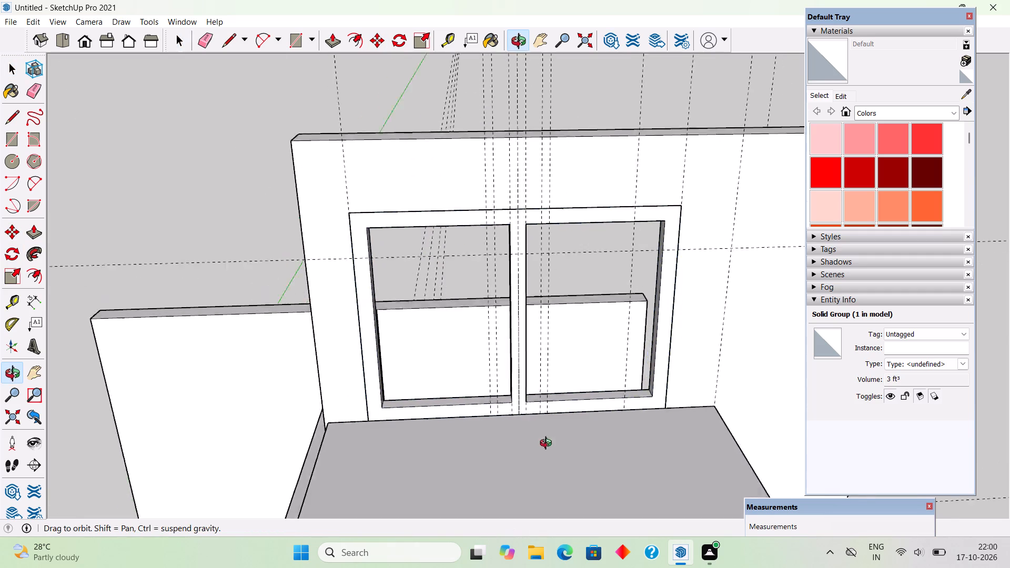
middle_drag(548, 444, 541, 368)
scroll(541, 368, down, 3)
scroll(619, 245, up, 5)
scroll(670, 303, down, 6)
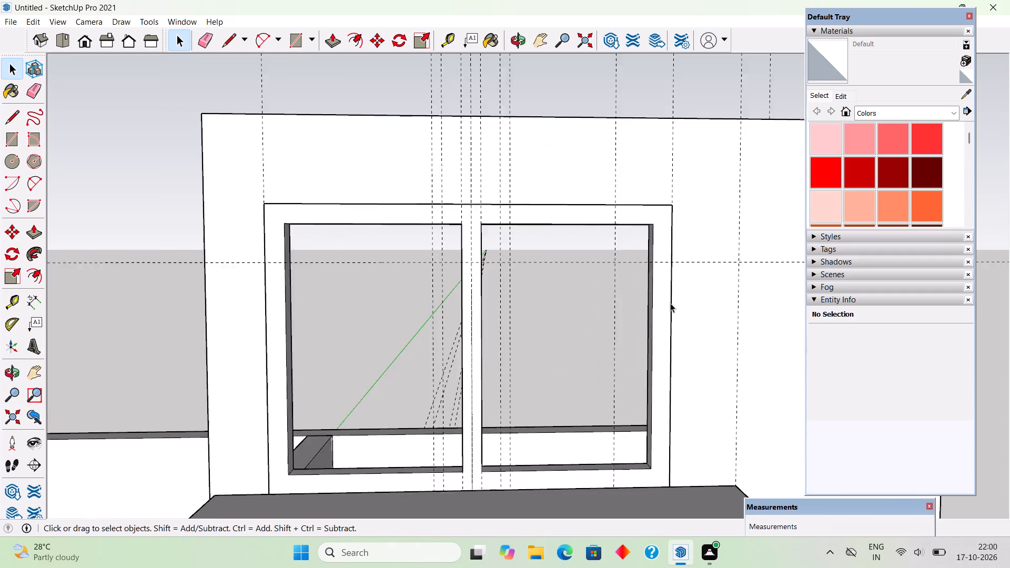
key(r)
click(322, 229)
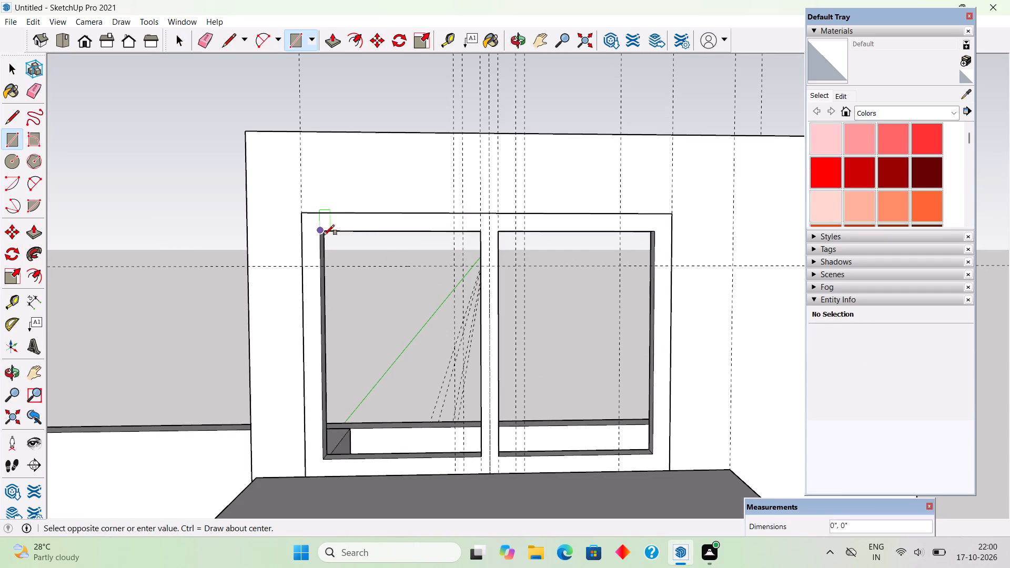
click(476, 457)
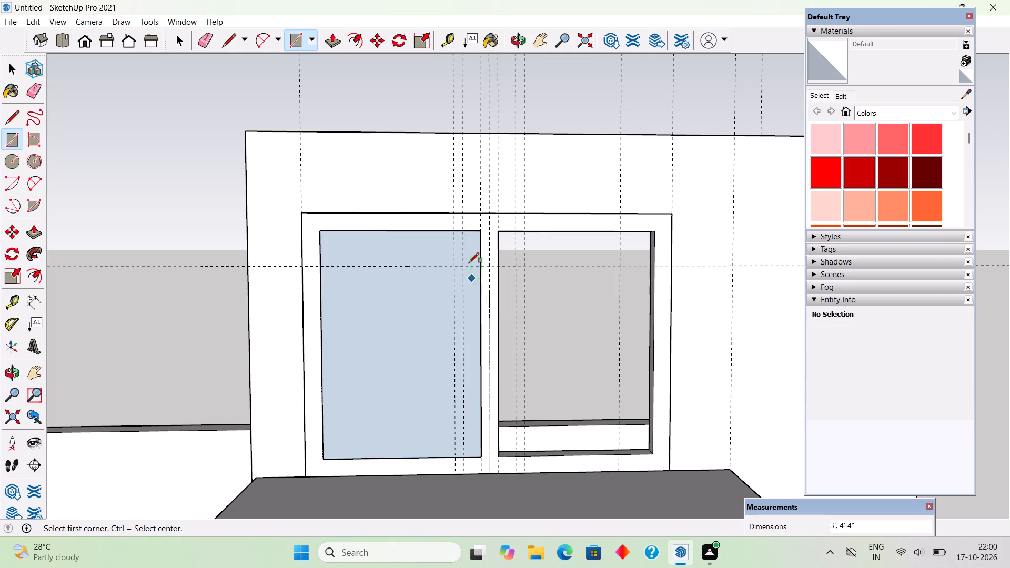
click(499, 233)
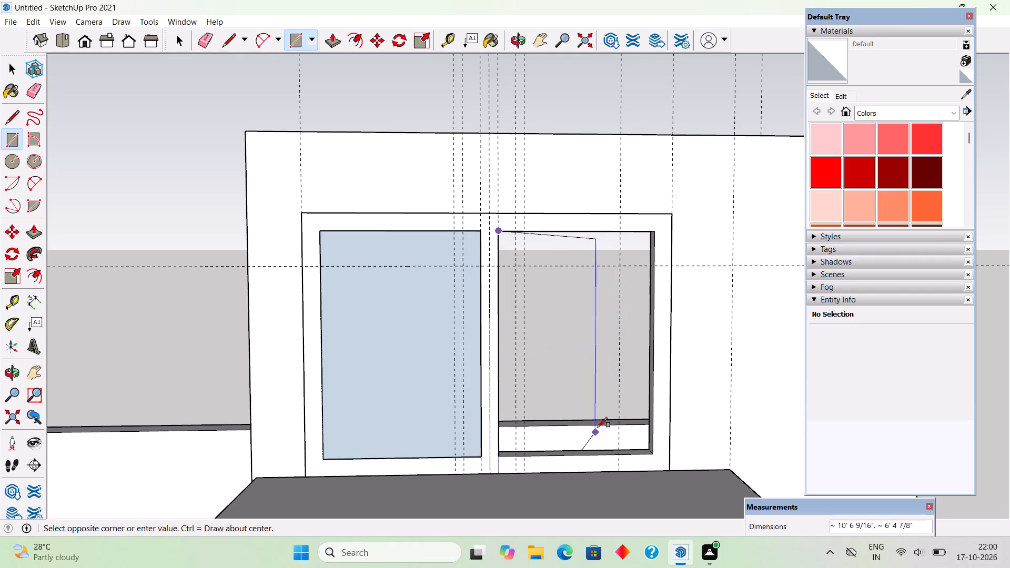
click(655, 455)
Make each of the two glass pane rectangles, with its edges, a separate group.
key(space)
triple_click(625, 435)
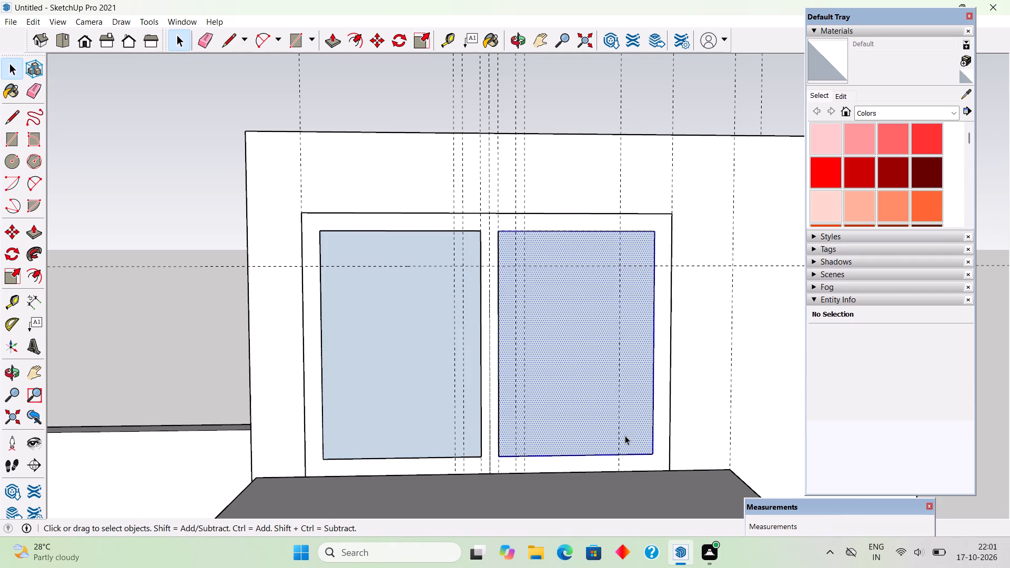
right_click(625, 435)
click(643, 364)
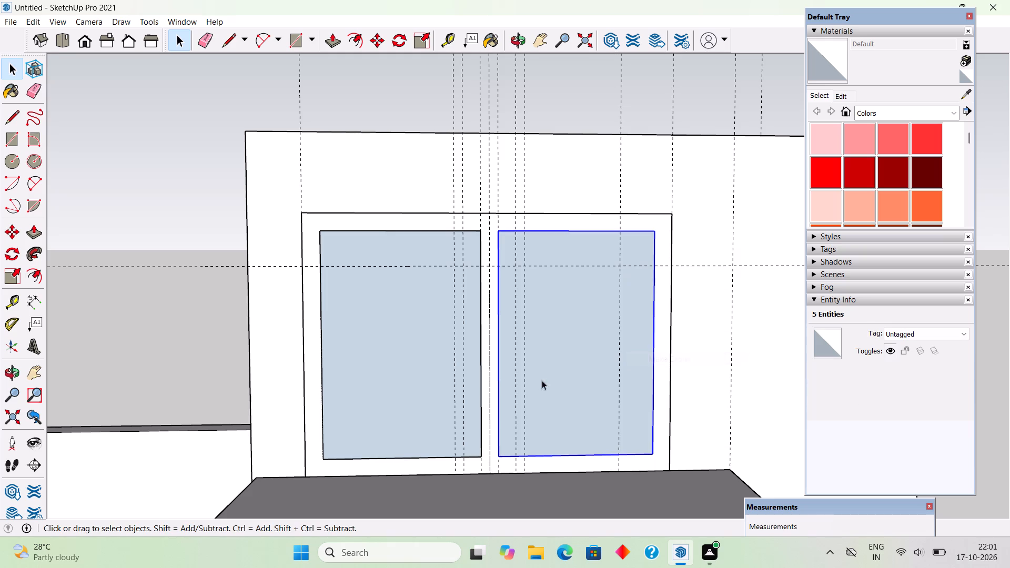
triple_click(458, 382)
triple_click(416, 380)
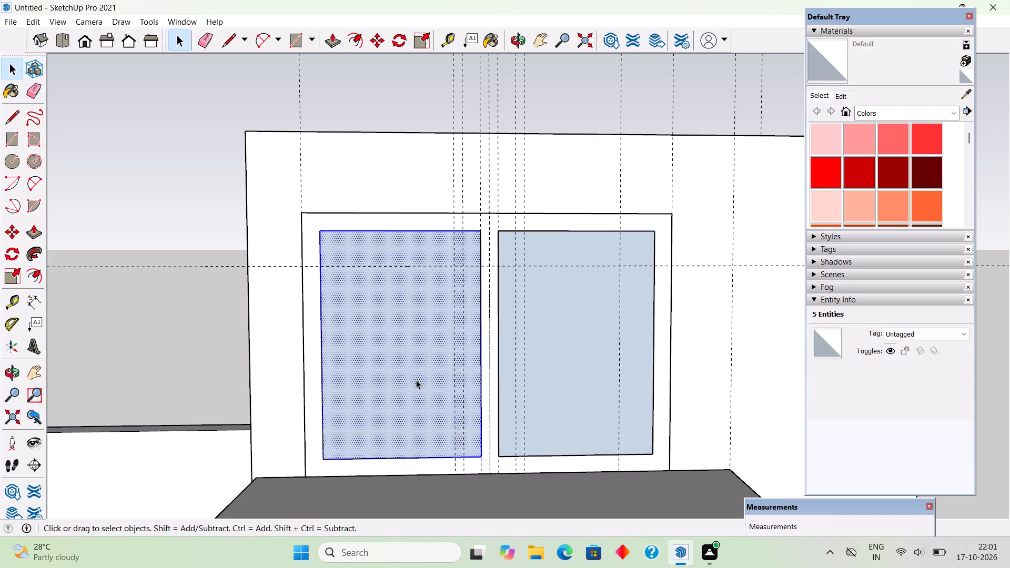
right_click(416, 379)
click(448, 299)
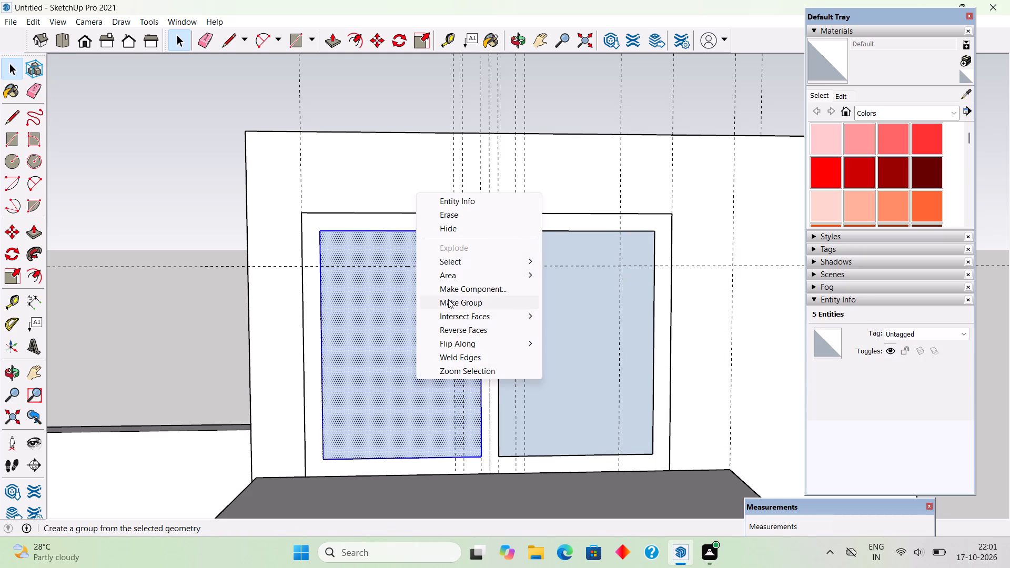
click(225, 306)
scroll(225, 306, down, 7)
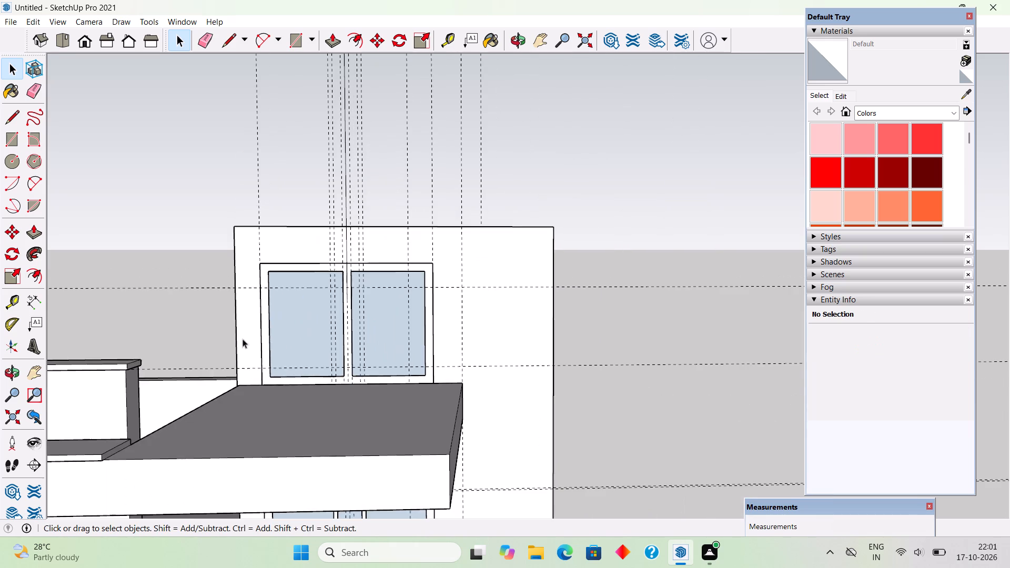
Examine the house's balcony side from several angles, including the new window above the canopy and the wall around it.
middle_drag(285, 405, 308, 379)
scroll(308, 379, down, 2)
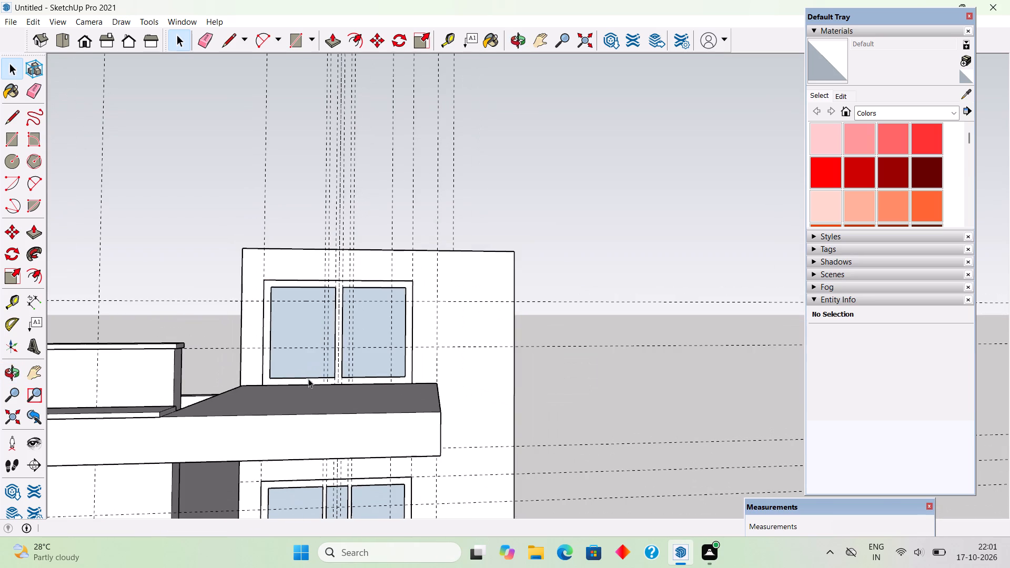
middle_drag(235, 381, 52, 366)
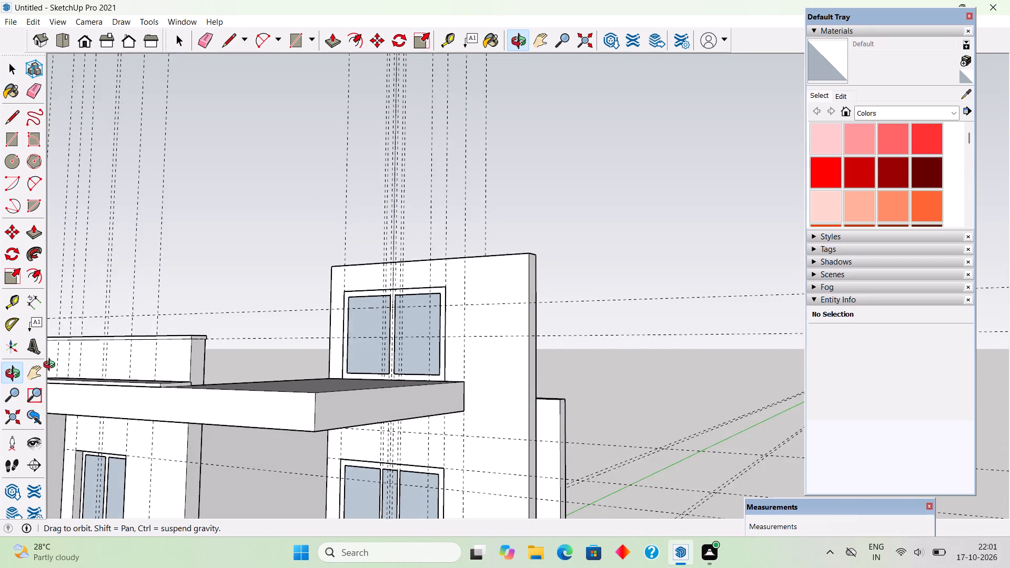
middle_drag(52, 366, 254, 408)
scroll(254, 408, down, 7)
middle_drag(252, 439, 252, 408)
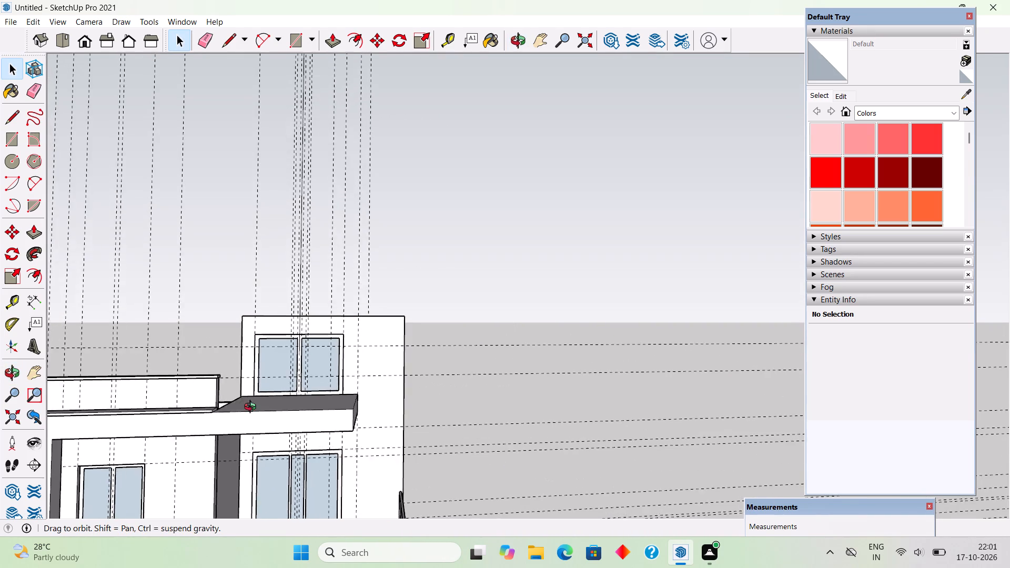
middle_drag(252, 408, 90, 448)
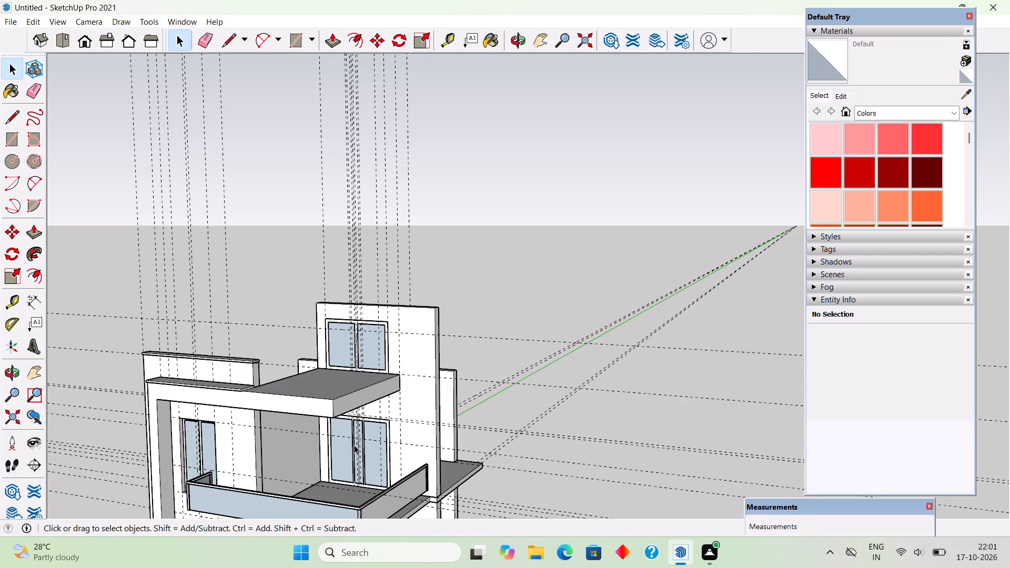
scroll(393, 420, up, 4)
scroll(393, 412, down, 2)
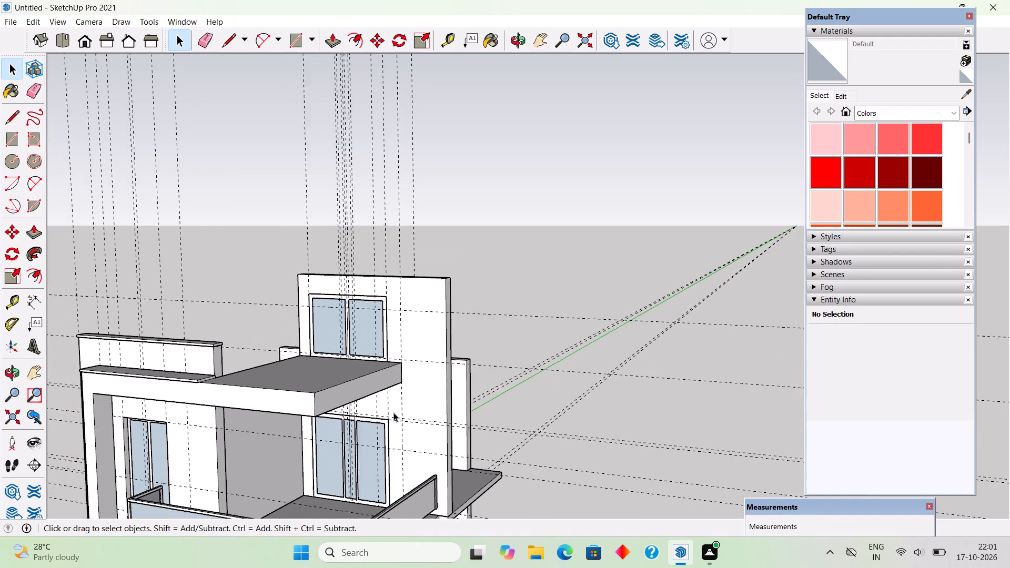
scroll(393, 412, down, 4)
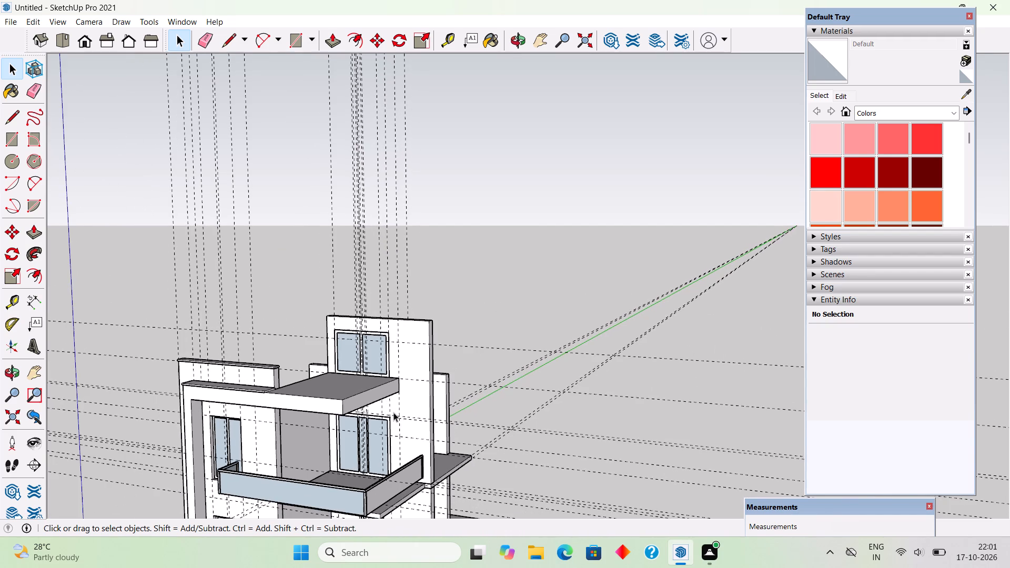
scroll(407, 389, down, 3)
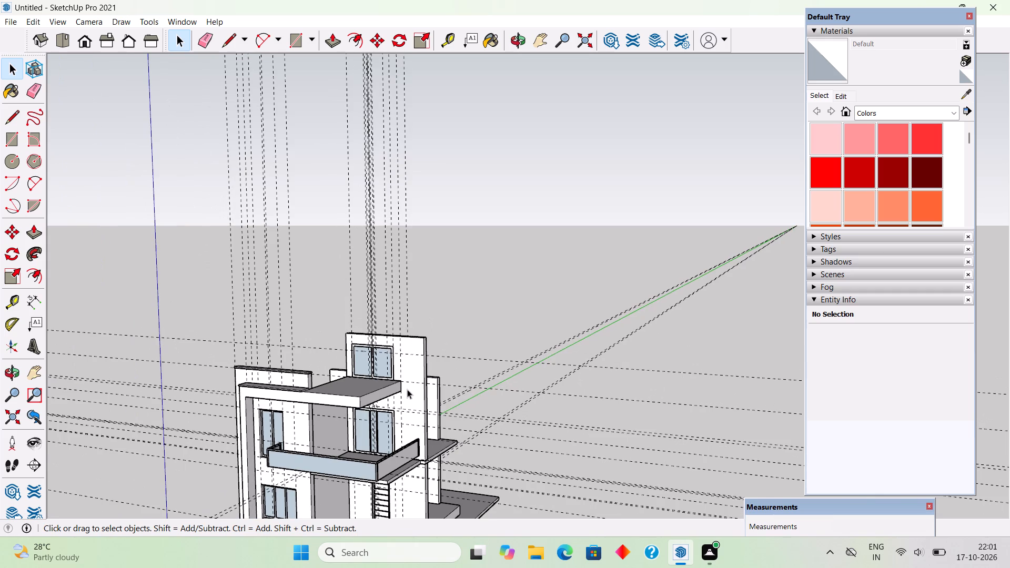
scroll(407, 389, down, 10)
scroll(382, 443, up, 10)
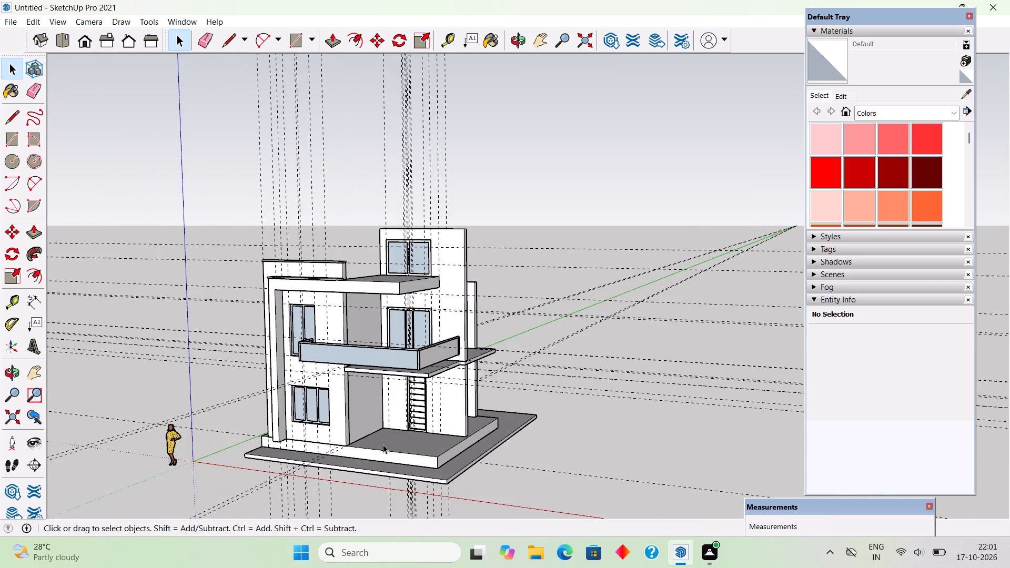
middle_drag(399, 439, 498, 434)
scroll(460, 298, up, 9)
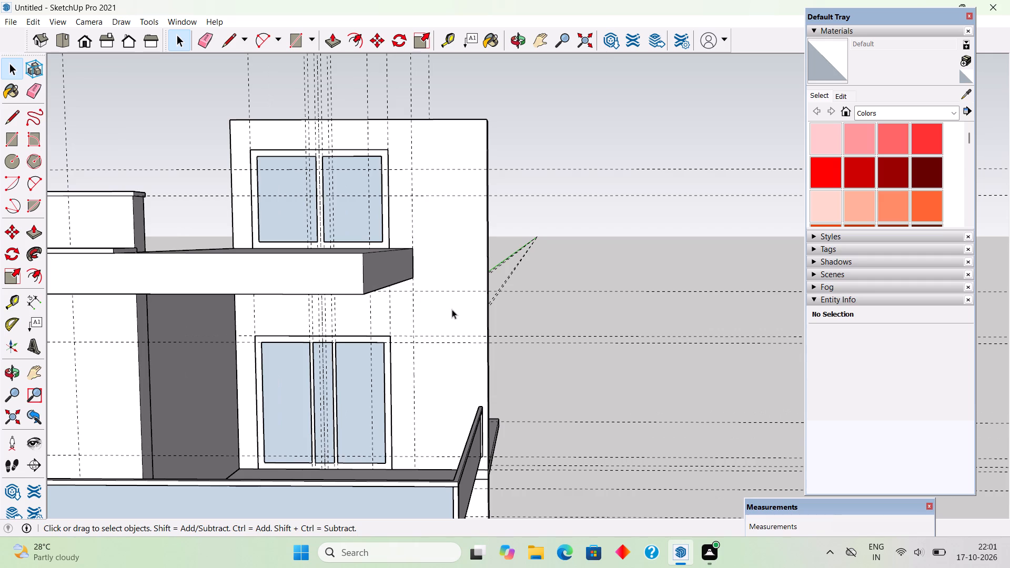
Place a horizontal guide 3' above the top edge of the upper window frame.
middle_drag(363, 160, 385, 212)
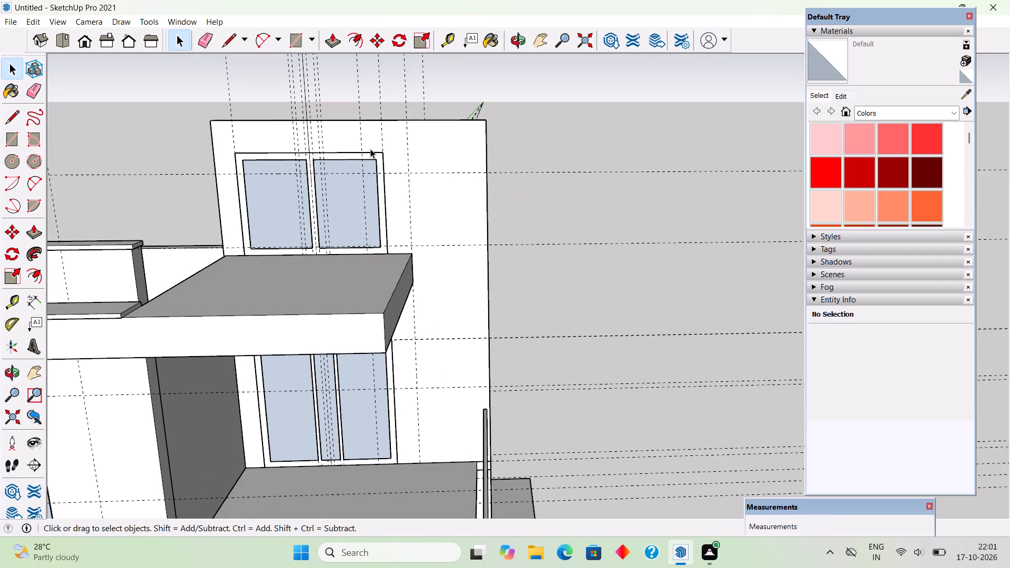
key(t)
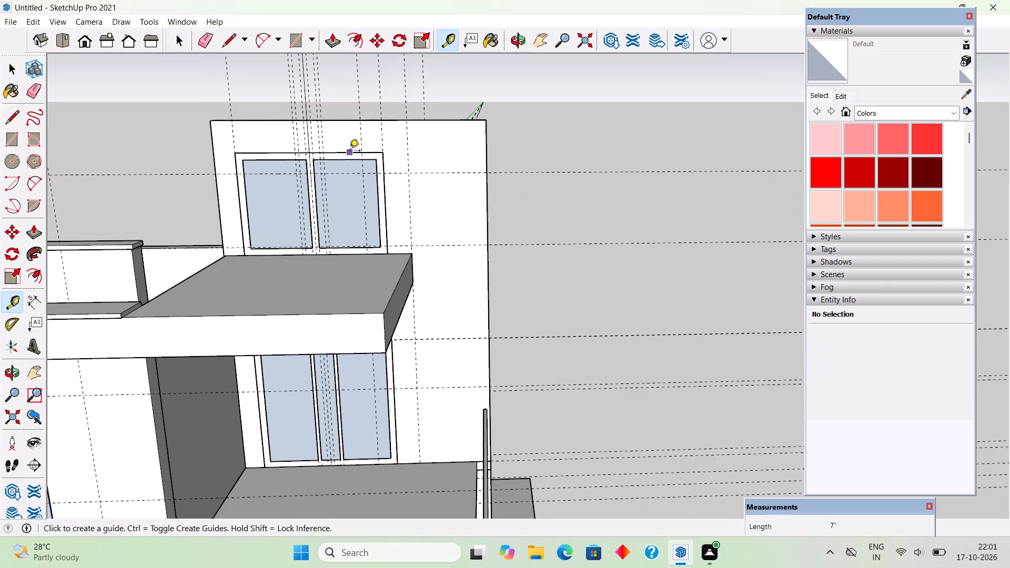
click(349, 151)
text(3')
key(Return)
key(space)
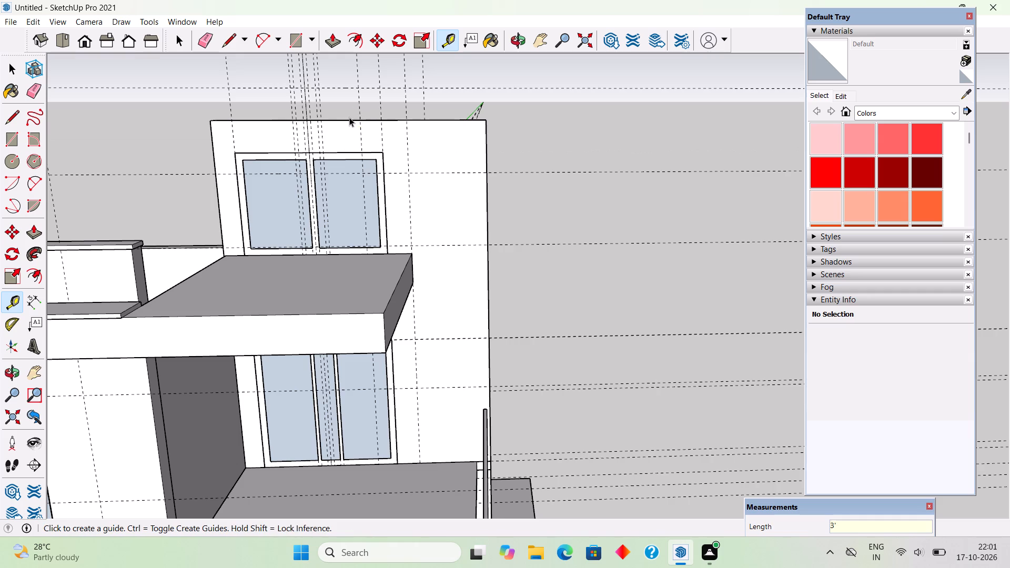
Inside the balcony door wall's group, push/pull the wall's top face up 1' 6" to the new guide.
scroll(349, 117, down, 4)
middle_drag(468, 174, 183, 273)
scroll(183, 273, down, 7)
scroll(282, 178, up, 5)
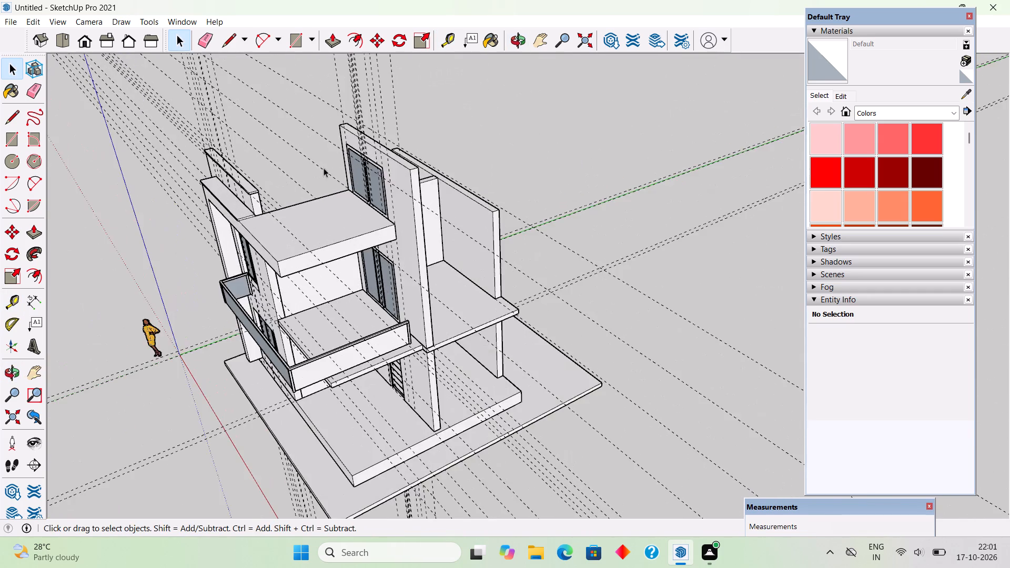
scroll(381, 163, up, 4)
triple_click(410, 168)
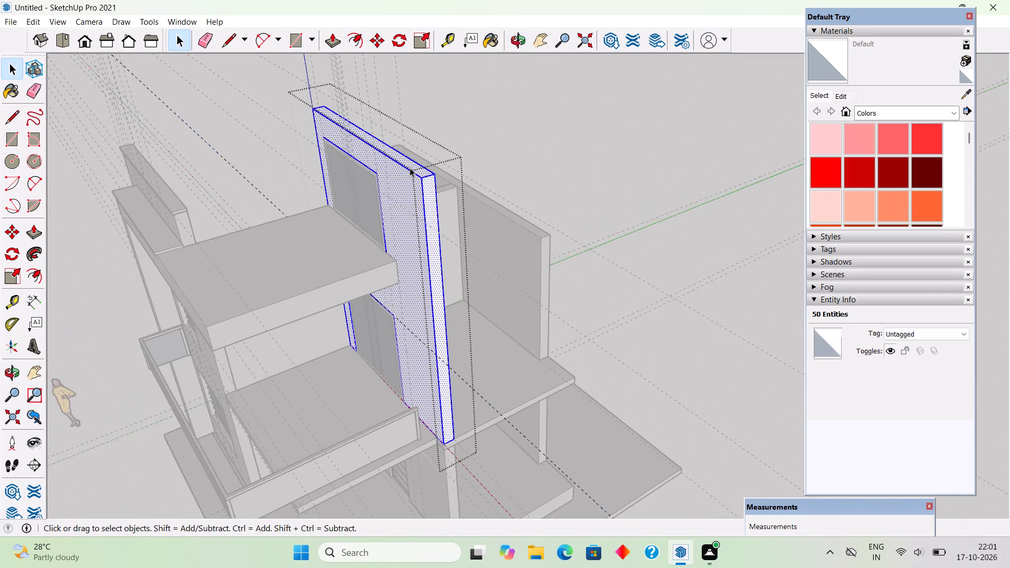
key(p)
click(418, 165)
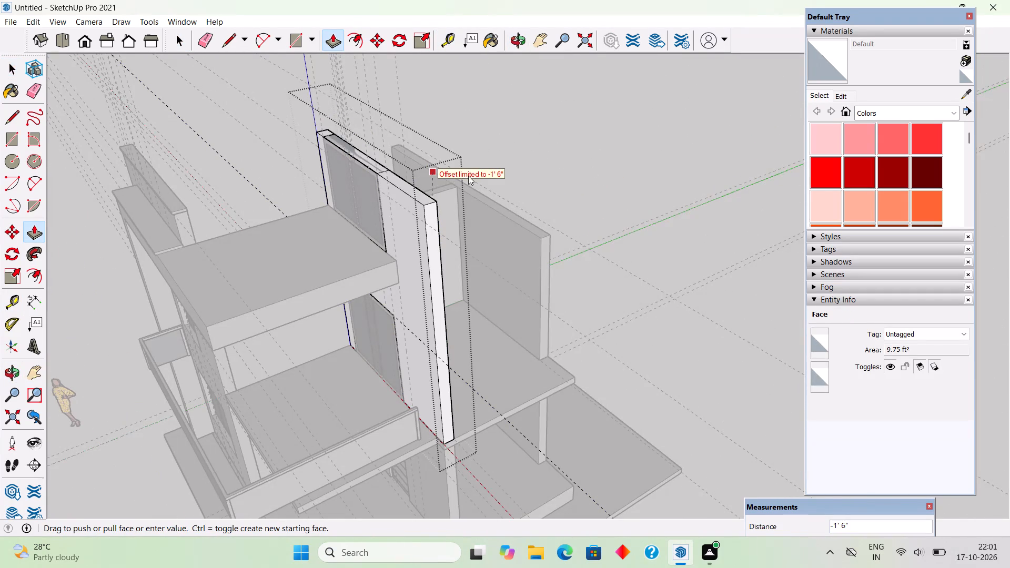
click(491, 188)
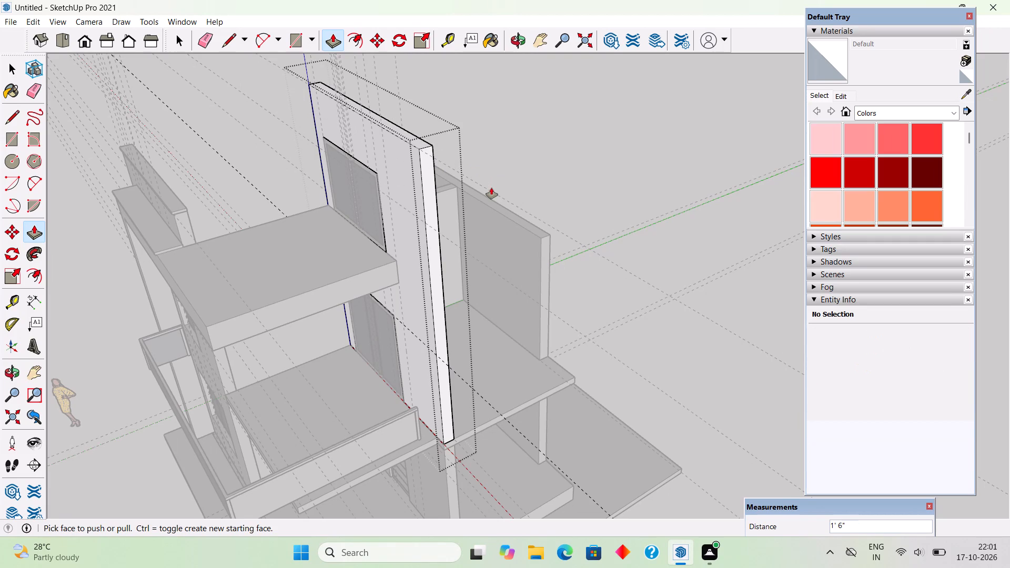
key(space)
click(506, 158)
Place guides on the raised wall 1.5' below its top edge and 1' in from its outer vertical edge.
scroll(489, 263, down, 5)
middle_drag(445, 319, 554, 236)
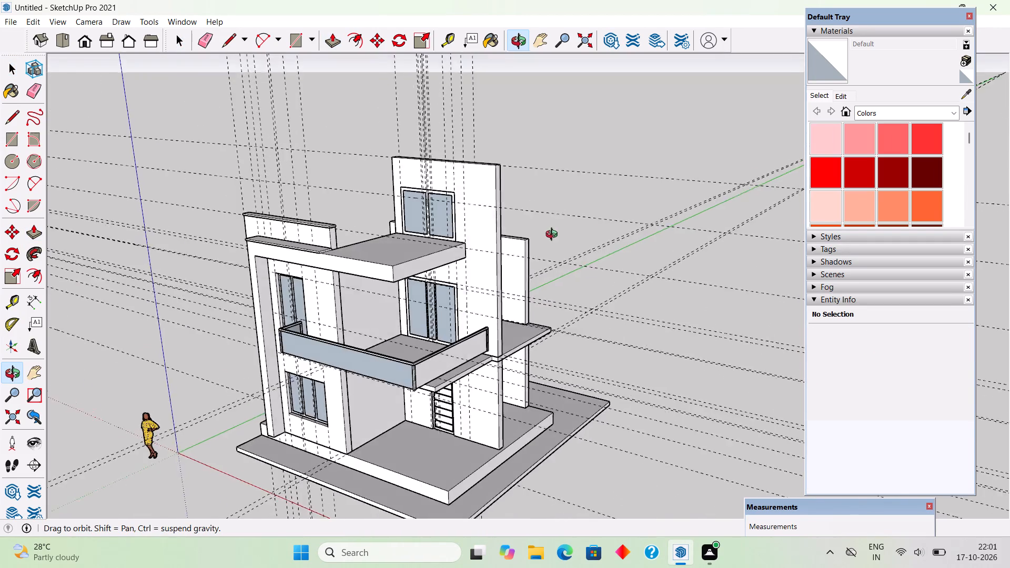
middle_drag(554, 236, 671, 208)
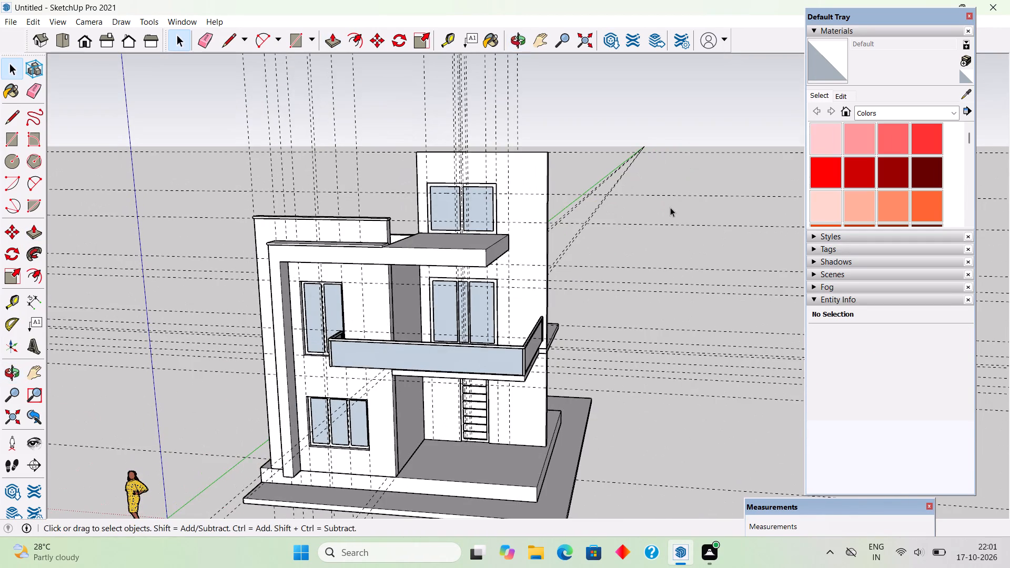
scroll(498, 186, up, 2)
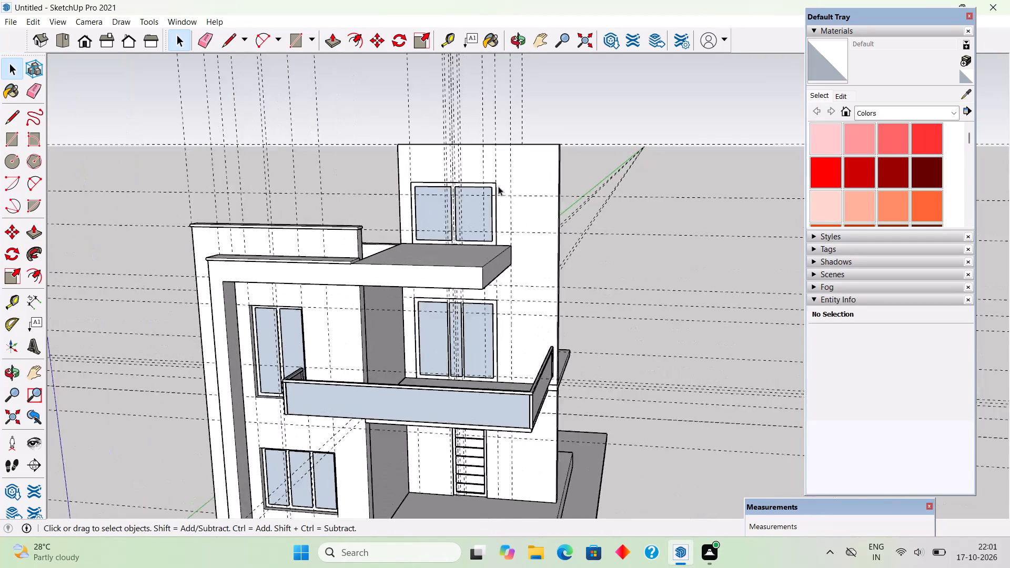
scroll(498, 186, up, 2)
key(t)
click(532, 137)
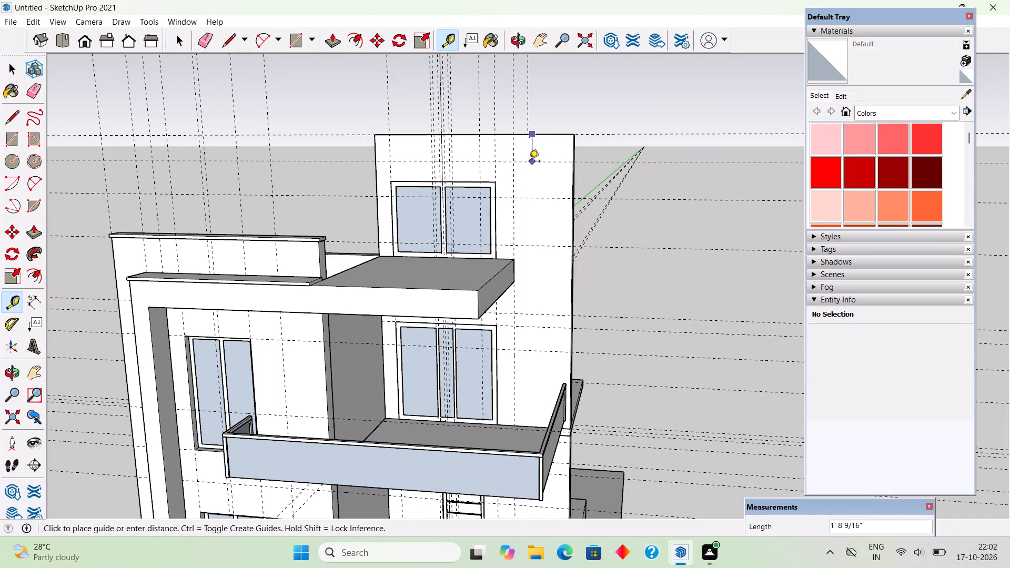
text(1.5')
key(Return)
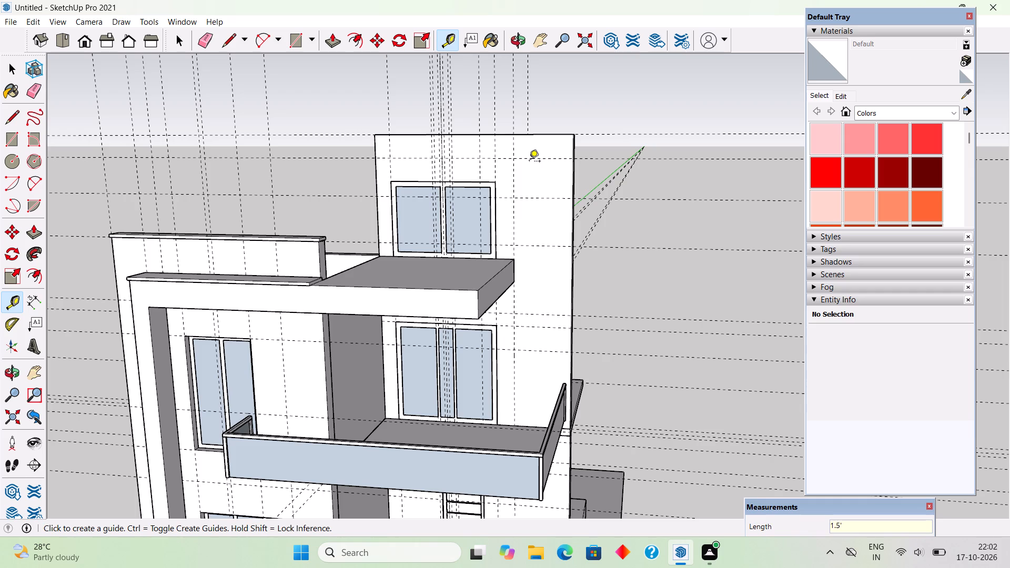
click(571, 224)
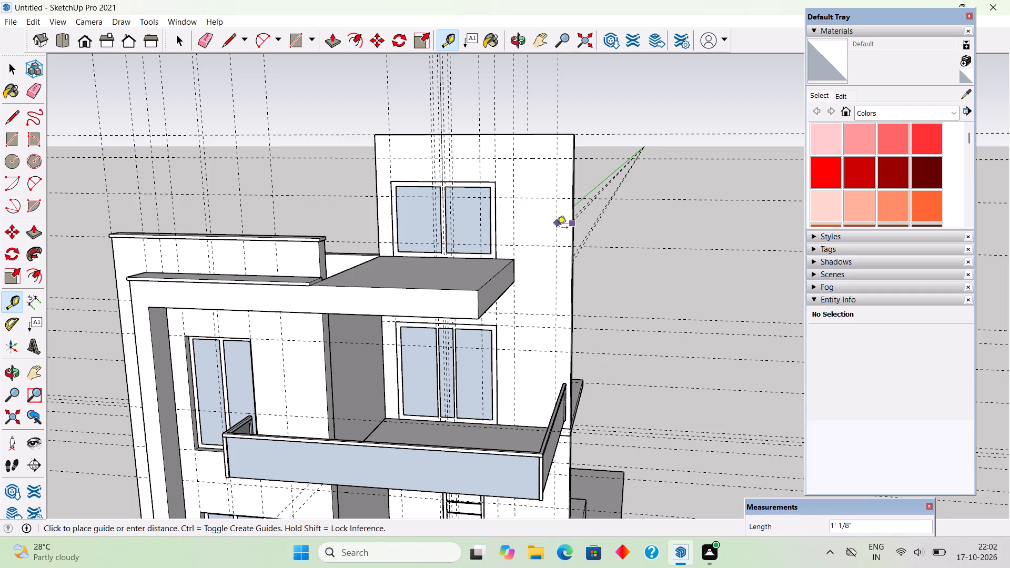
text(1')
key(Return)
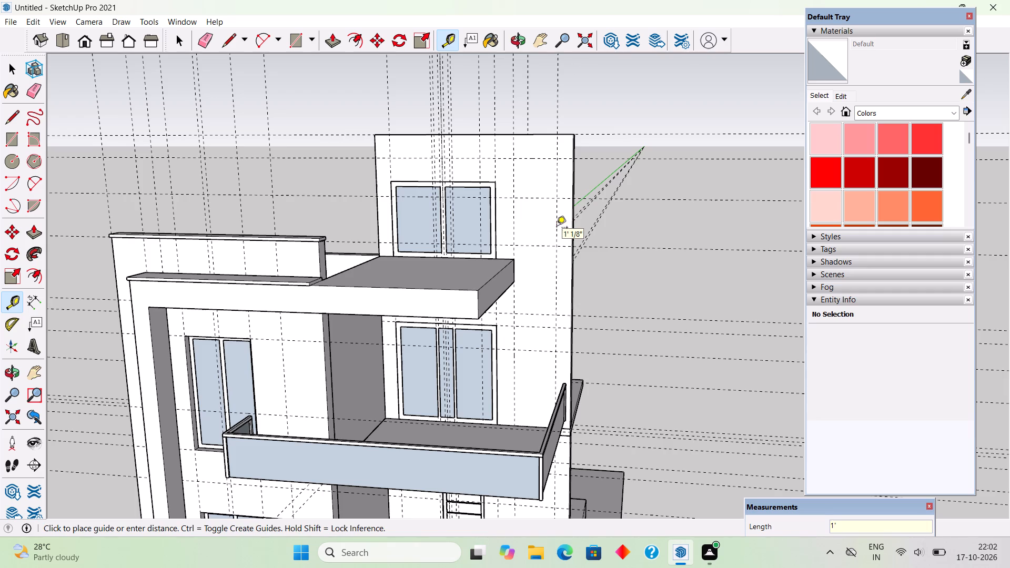
key(space)
Inside the wall group, draw a tall rectangle between the canopy-end and 1' guides, from the 1.5' guide down to the balcony floor.
scroll(564, 234, down, 5)
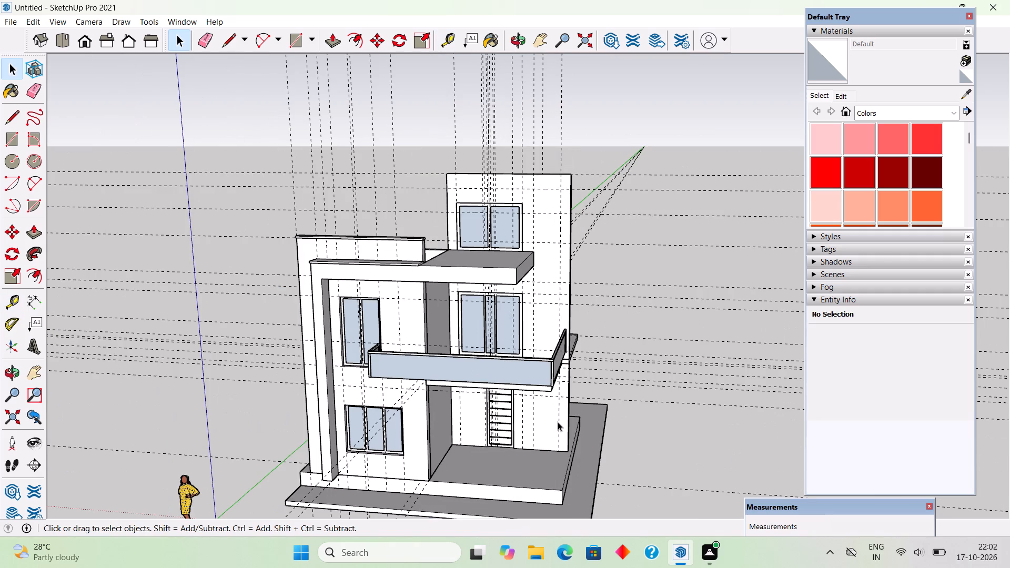
middle_drag(495, 356, 520, 383)
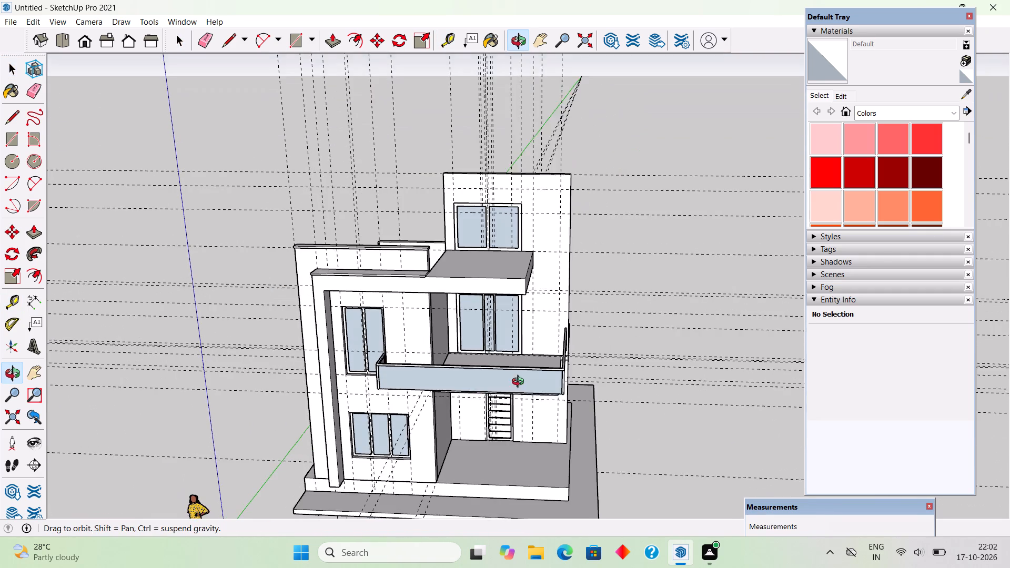
middle_drag(520, 383, 529, 388)
scroll(537, 271, up, 3)
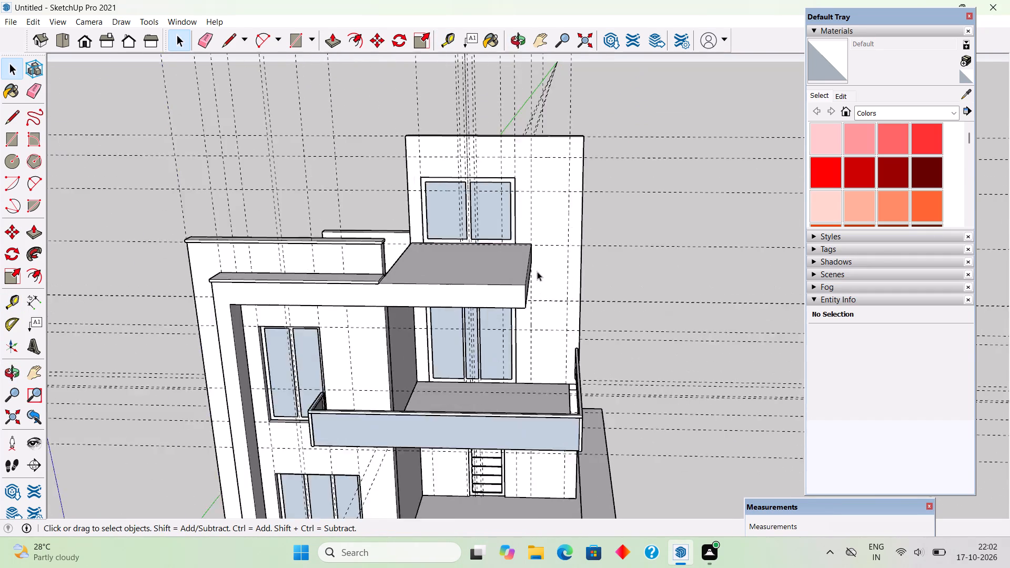
scroll(537, 271, up, 6)
scroll(570, 313, up, 3)
scroll(570, 313, down, 4)
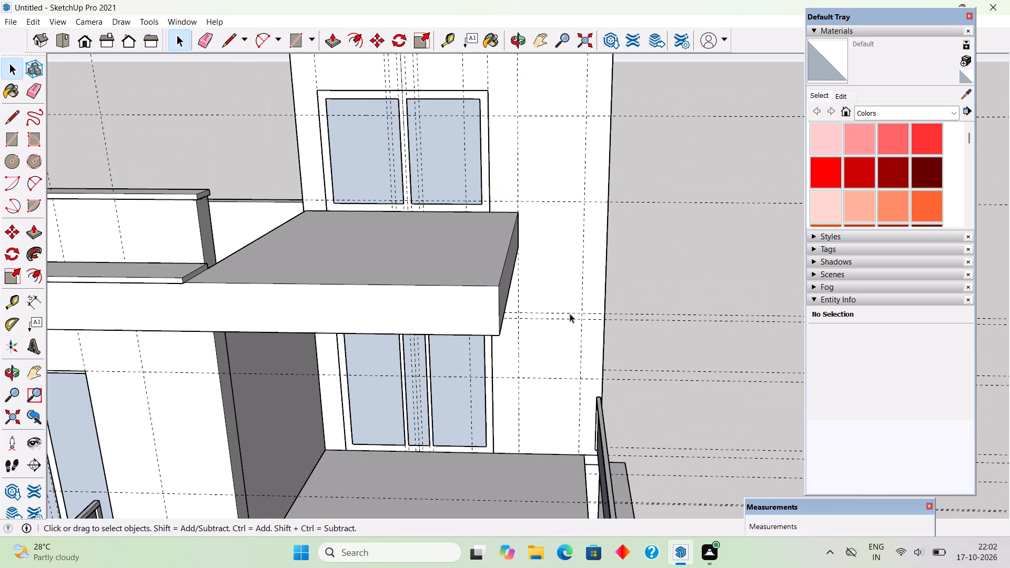
triple_click(570, 313)
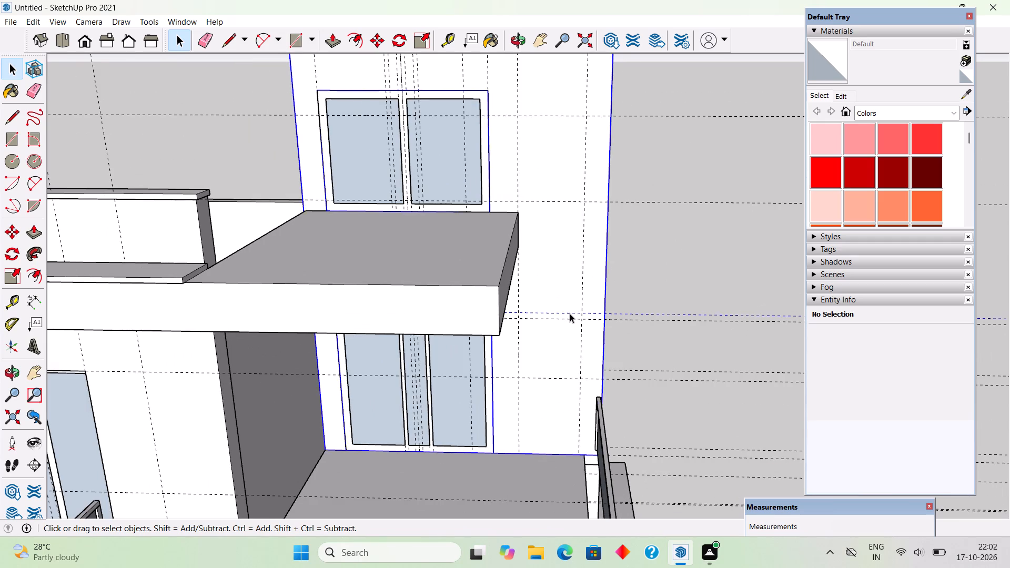
key(r)
scroll(554, 275, down, 5)
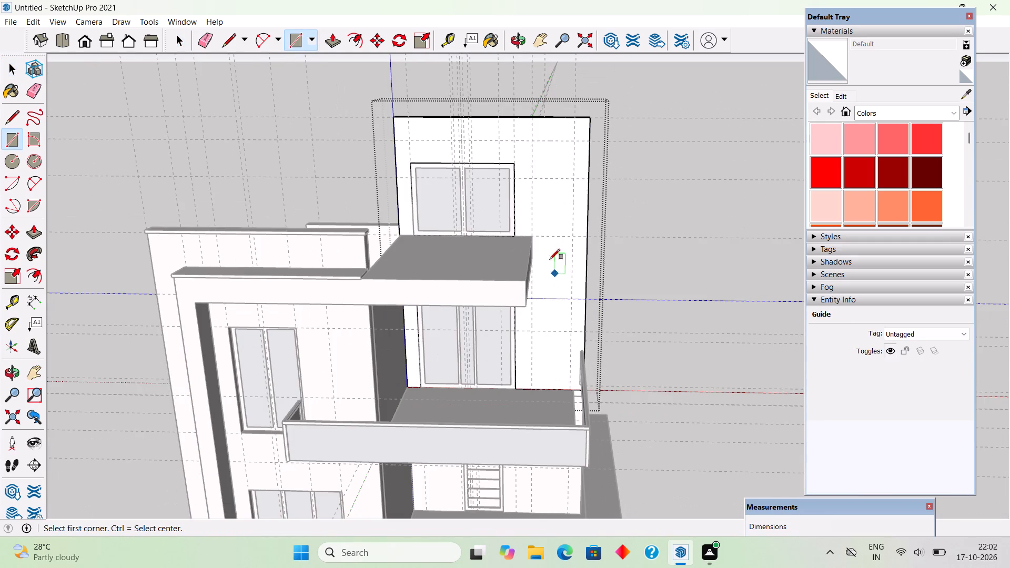
click(532, 140)
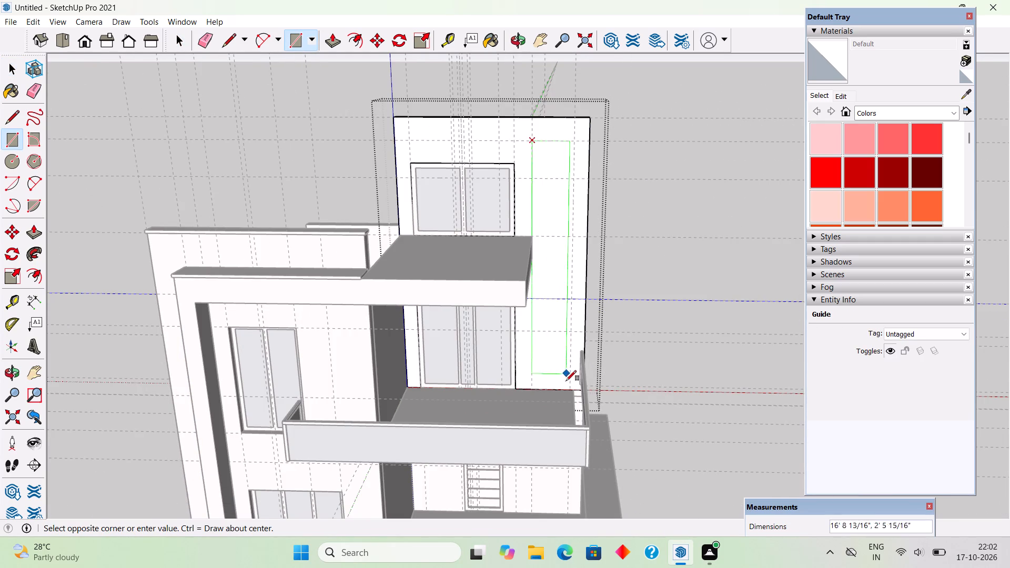
scroll(566, 382, up, 4)
click(572, 389)
Push the tall rectangle 9" through the wall to cut a full-height opening beside the canopy.
key(p)
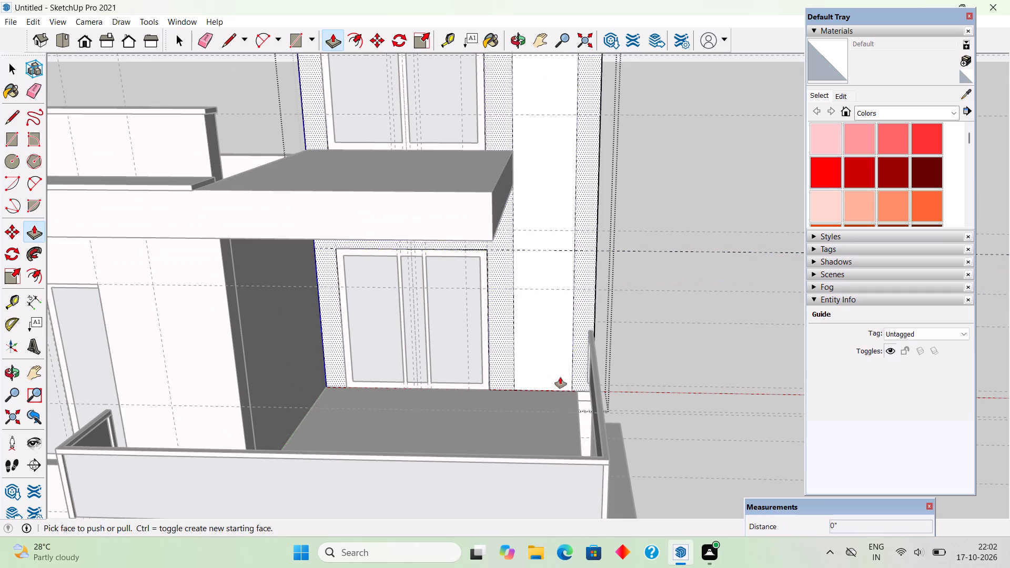
drag(555, 374, 550, 323)
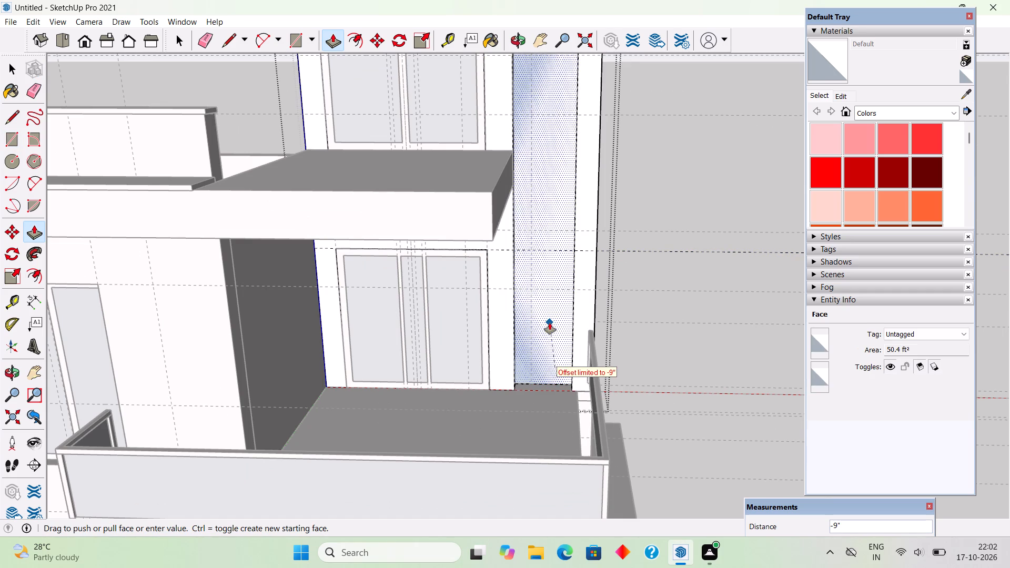
key(space)
click(642, 361)
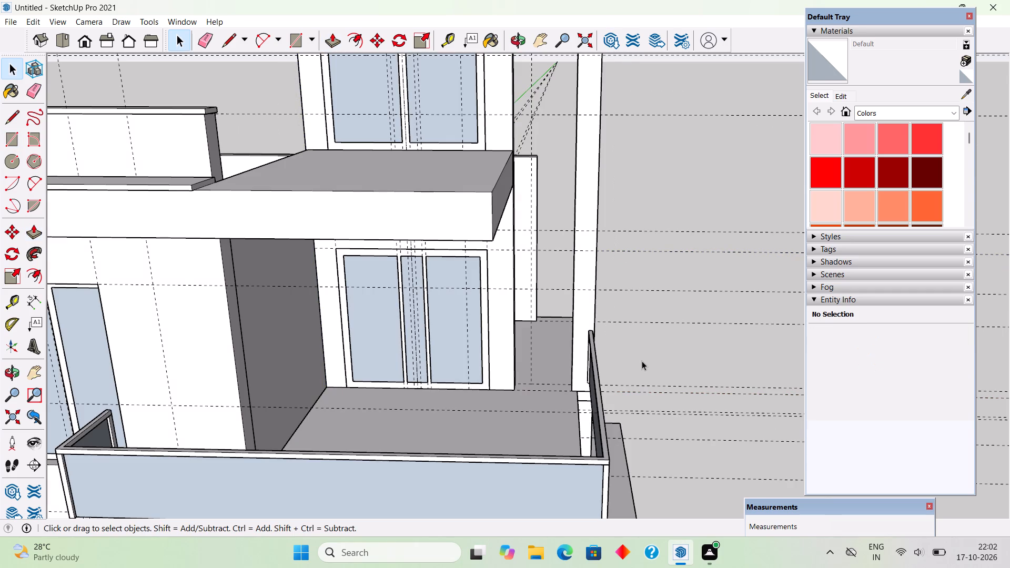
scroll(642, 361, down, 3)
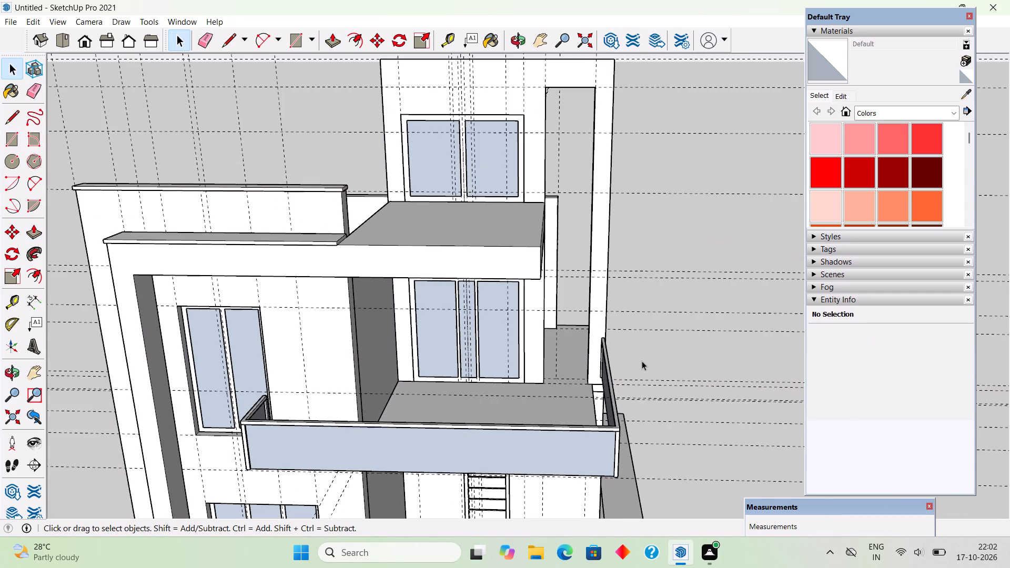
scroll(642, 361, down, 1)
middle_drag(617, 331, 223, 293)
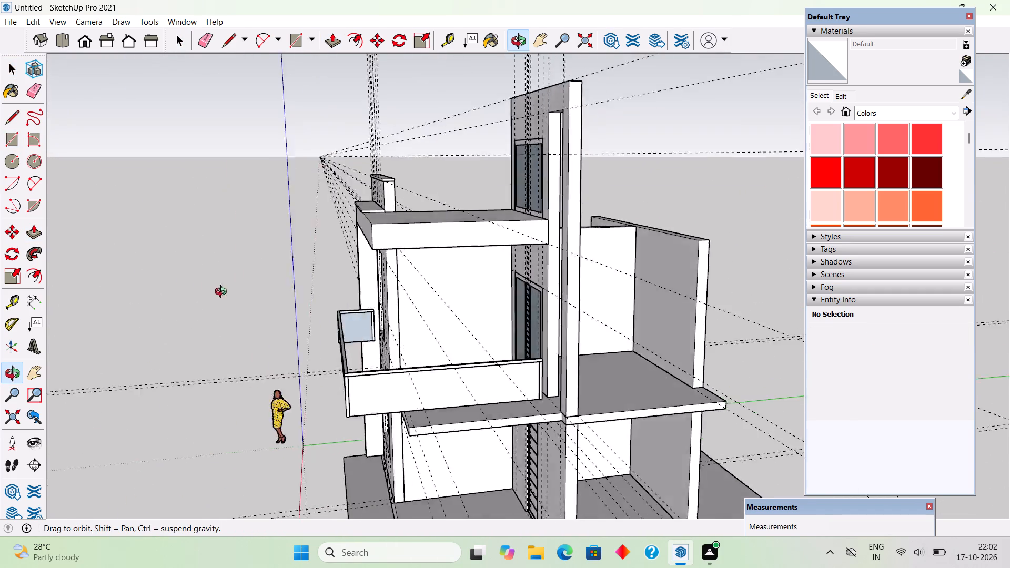
Draw a rectangle about 2' 9 5/8" by 18' filling the tall opening, from its top corner to the opposite corner at floor level.
middle_drag(223, 293, 182, 284)
click(176, 283)
middle_drag(550, 389, 315, 425)
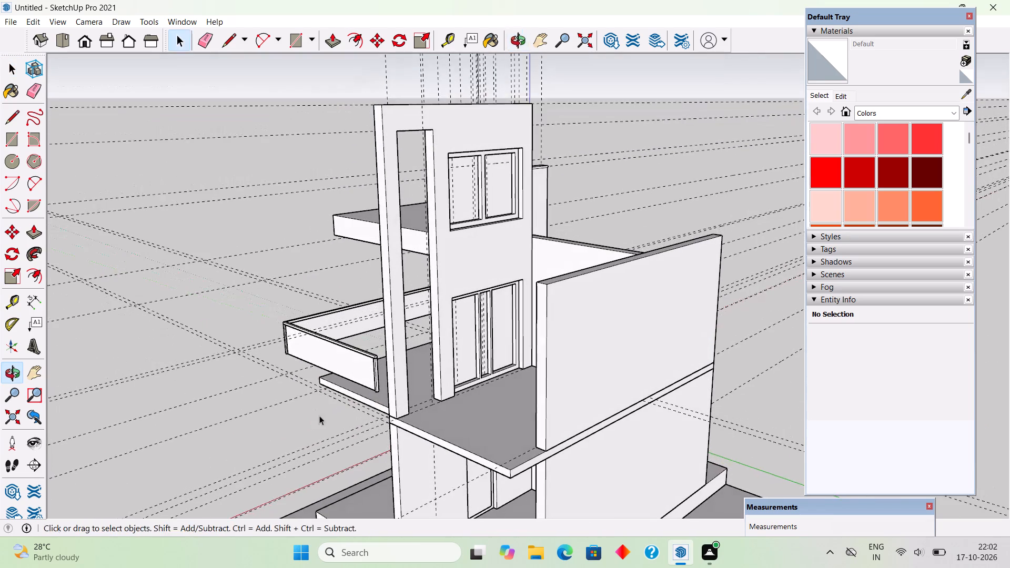
middle_drag(397, 293, 331, 305)
key(r)
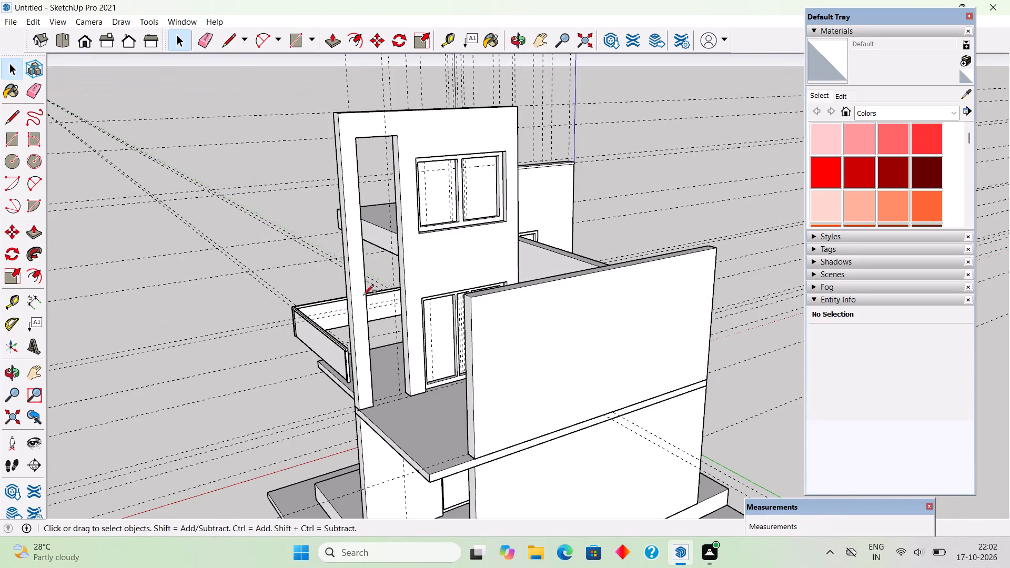
click(355, 139)
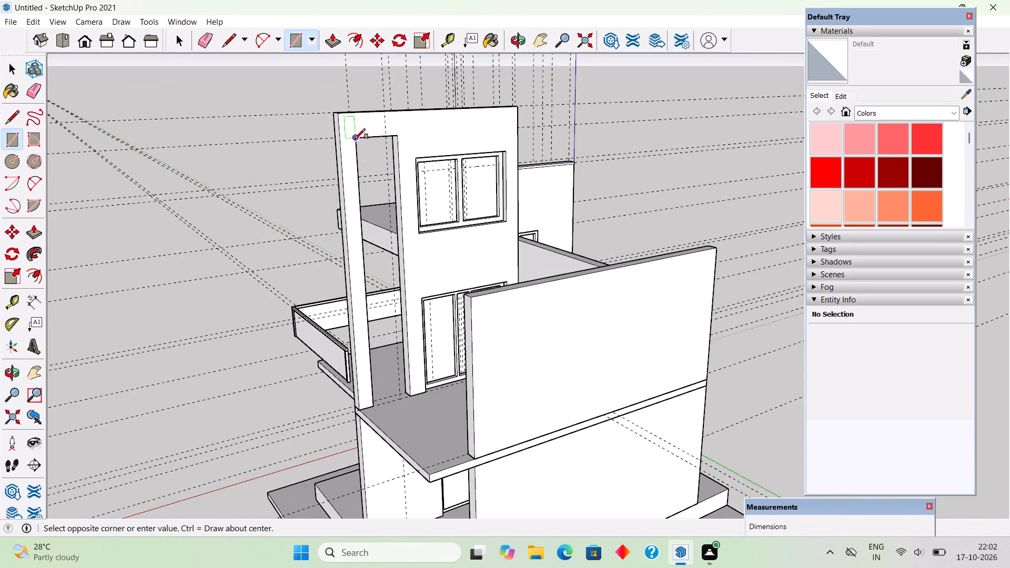
click(416, 392)
Push/pull the new face in the tall opening by 1" to make a thin infill panel.
middle_drag(400, 436, 1005, 400)
middle_drag(581, 377, 610, 396)
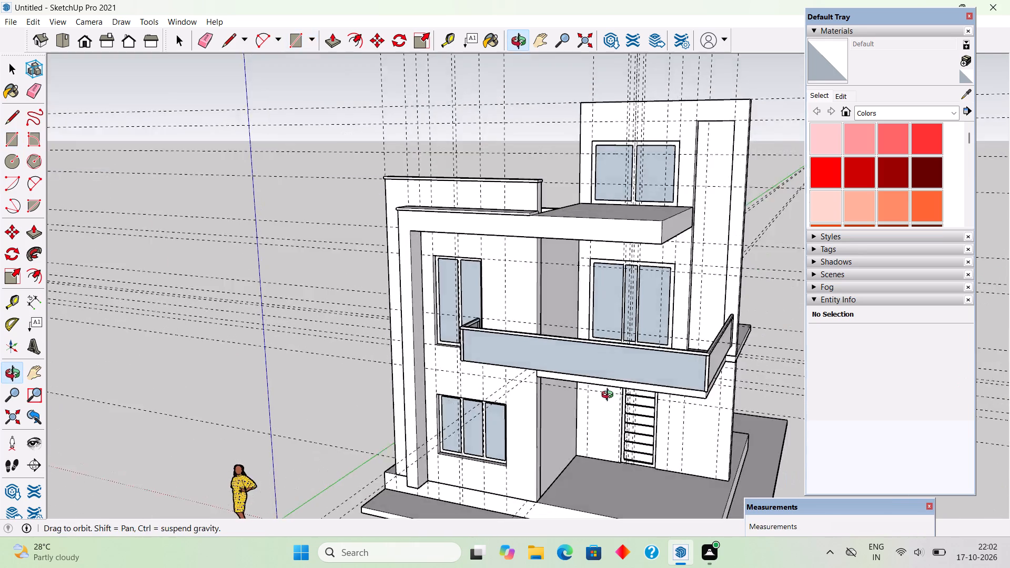
middle_drag(610, 396, 684, 413)
scroll(715, 257, up, 5)
key(space)
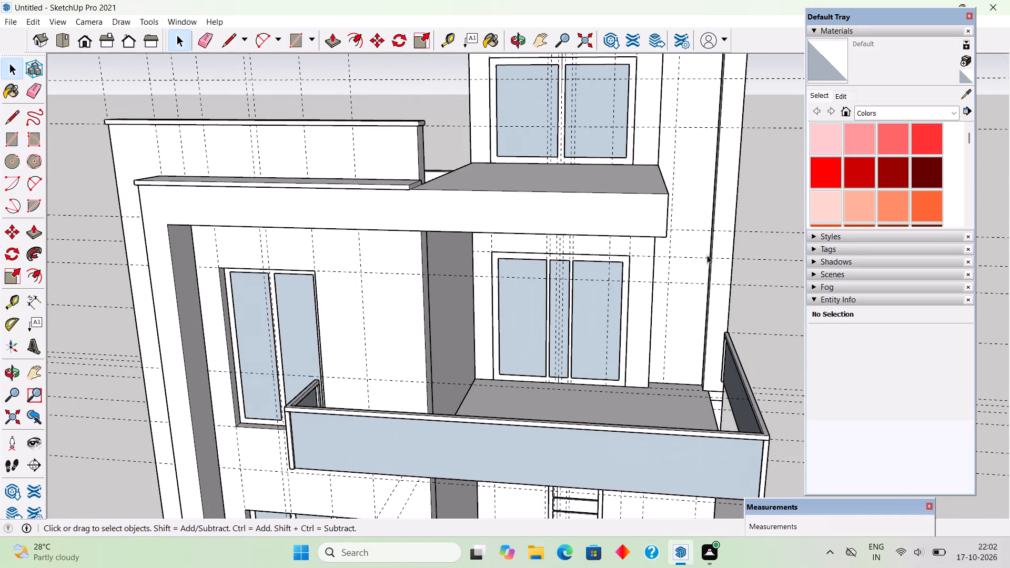
click(688, 246)
key(p)
click(688, 246)
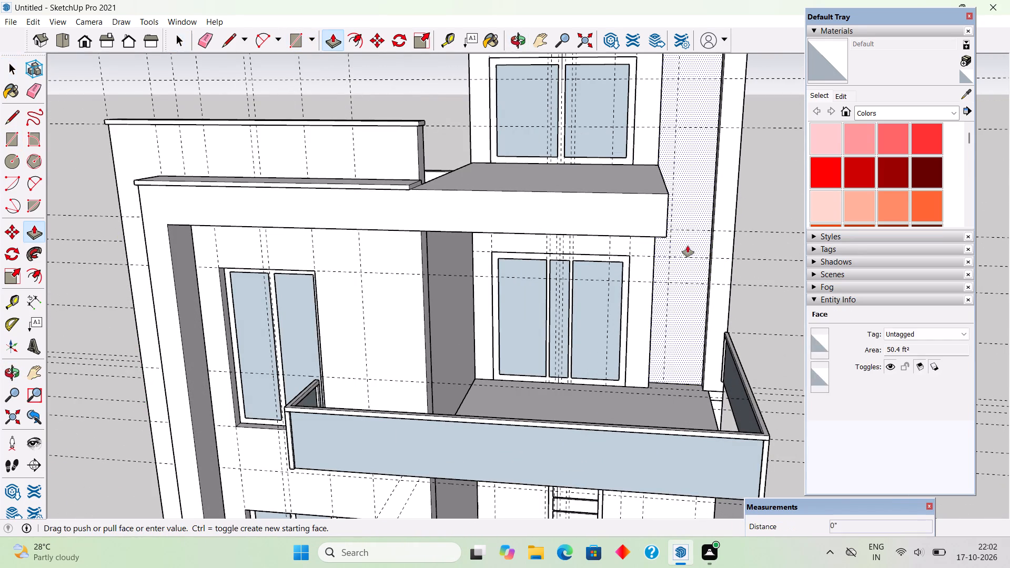
text(1")
key(Return)
Select all connected geometry of the thin infill panel and make it a group.
key(space)
triple_click(689, 250)
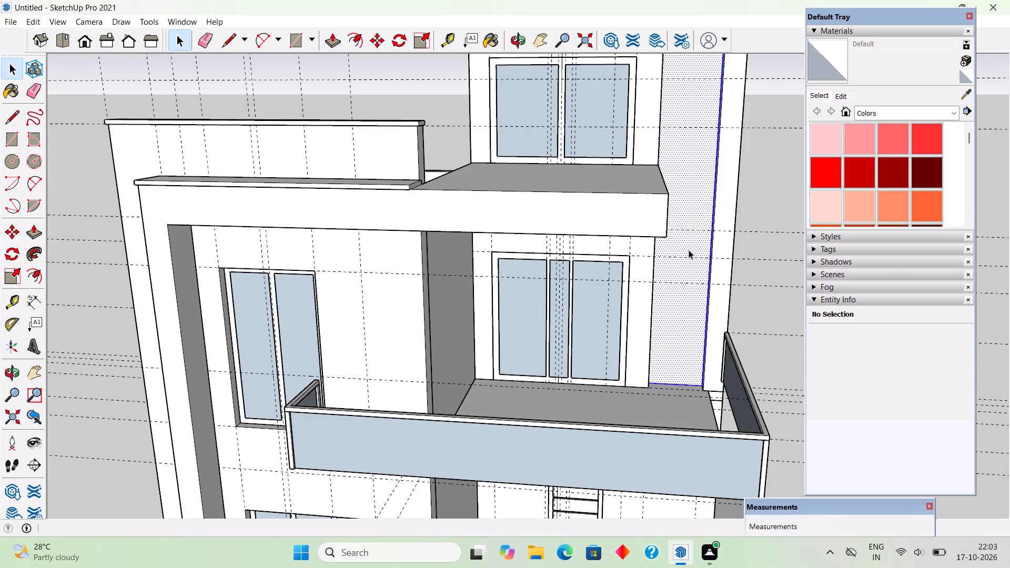
right_click(689, 250)
click(726, 366)
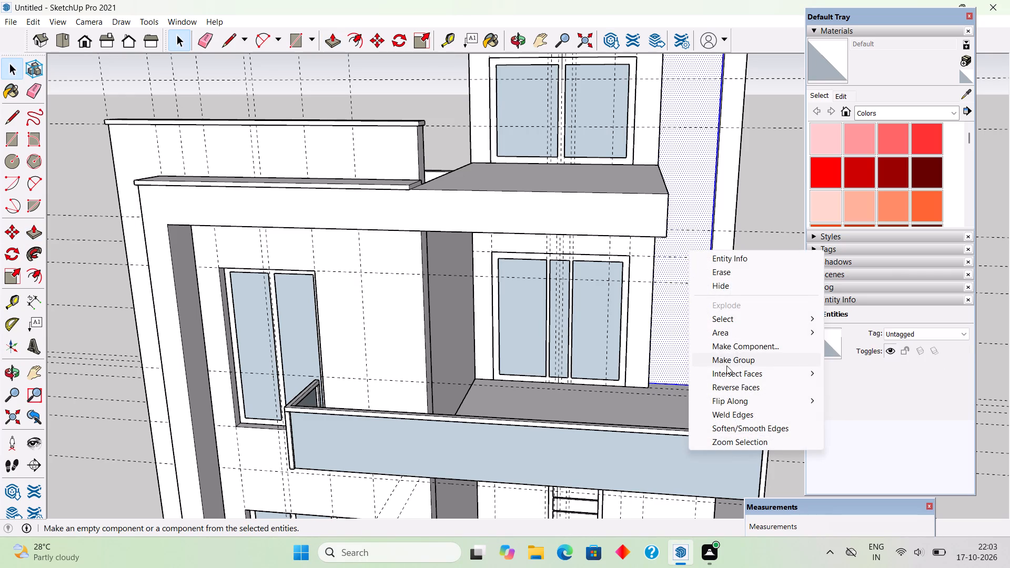
click(757, 191)
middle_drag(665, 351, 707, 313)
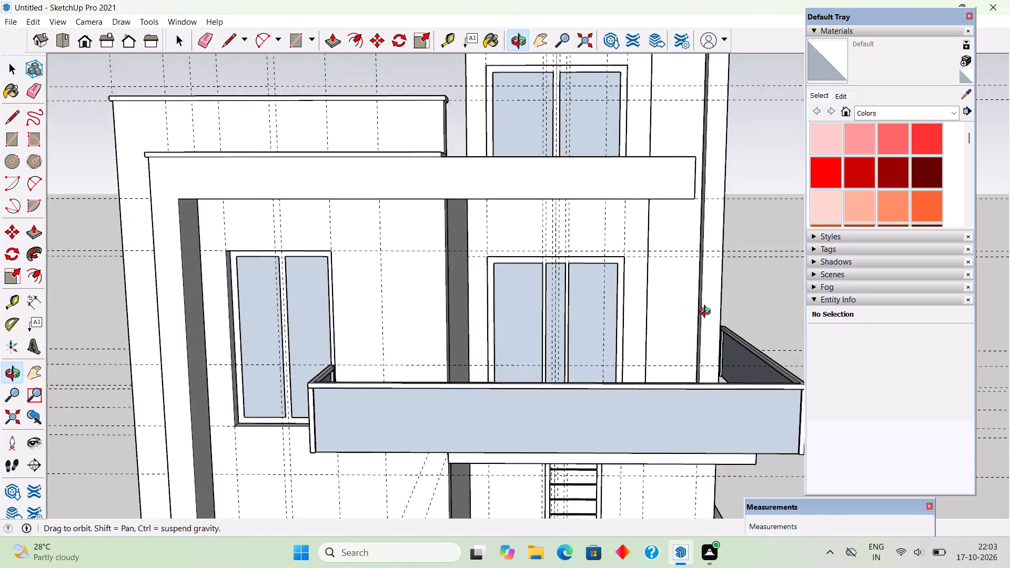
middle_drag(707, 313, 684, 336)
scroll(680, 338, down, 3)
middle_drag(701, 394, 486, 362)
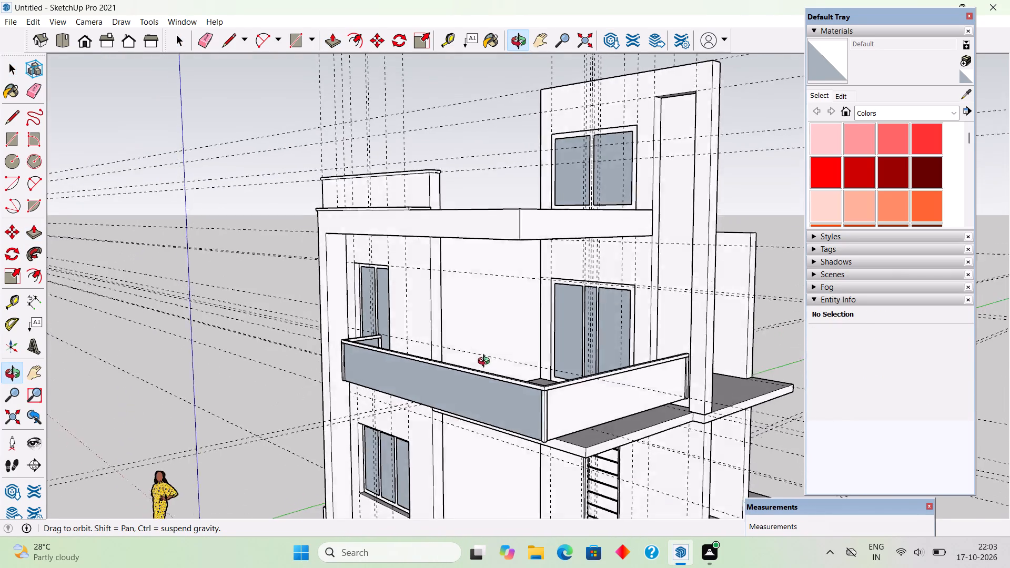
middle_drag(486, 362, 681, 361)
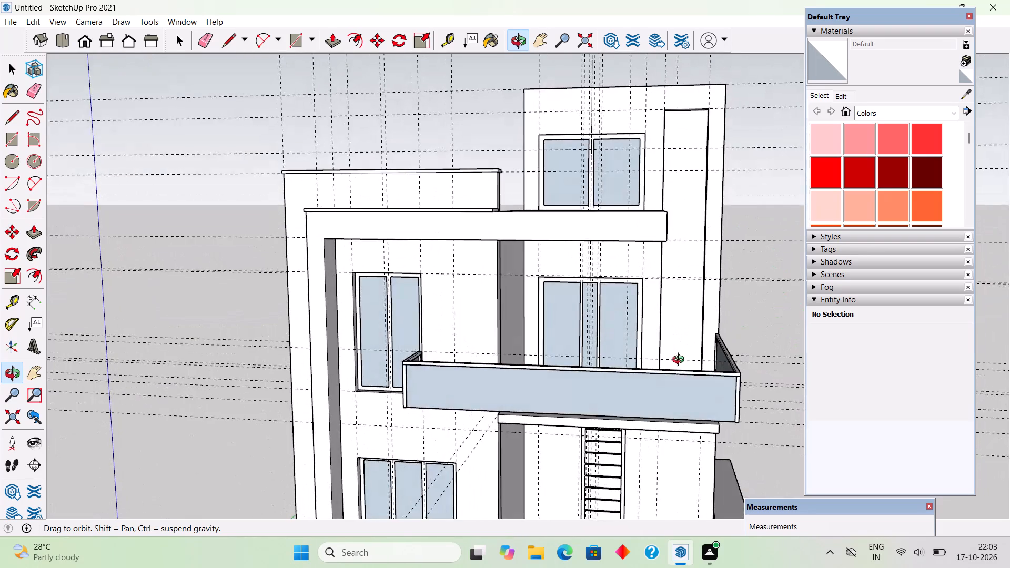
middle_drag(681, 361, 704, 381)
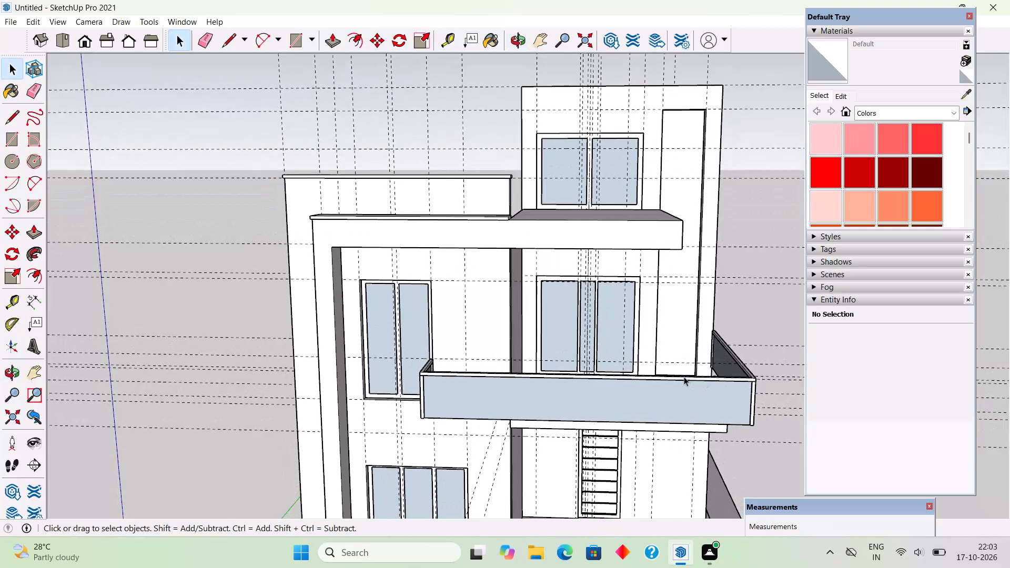
Inside the balcony door wall's group, push/pull the wall's top face up 2" to form a coping band.
scroll(684, 377, down, 4)
scroll(755, 462, down, 3)
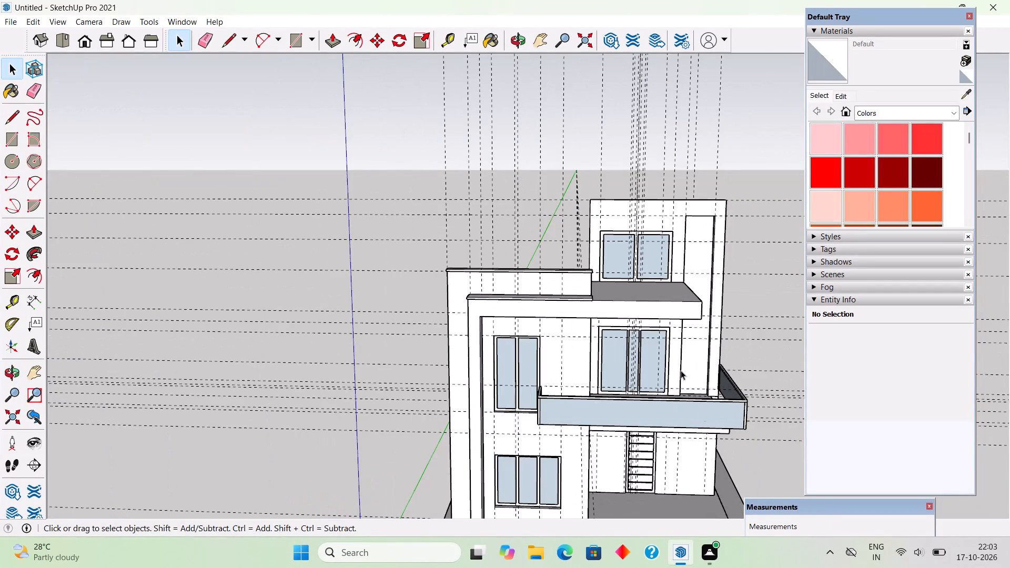
middle_drag(676, 379, 671, 491)
scroll(645, 55, up, 4)
scroll(683, 279, up, 3)
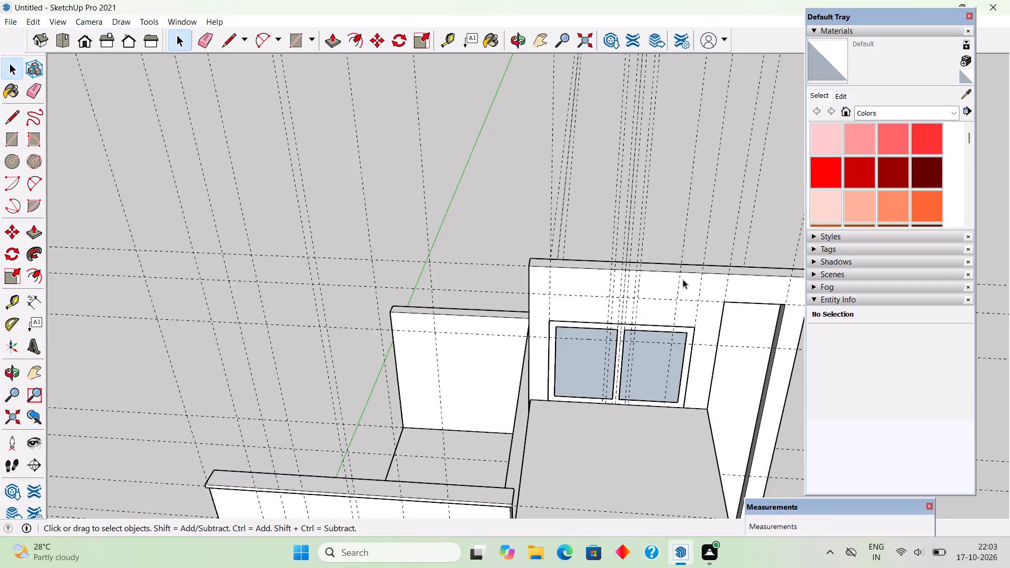
scroll(683, 279, up, 3)
middle_drag(656, 251, 630, 317)
scroll(629, 326, up, 4)
click(635, 330)
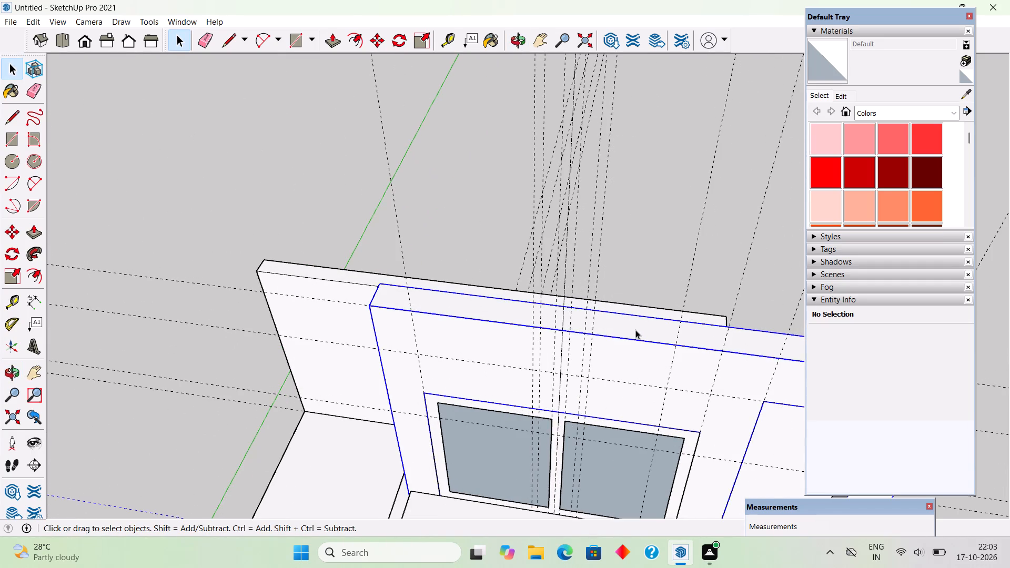
triple_click(635, 330)
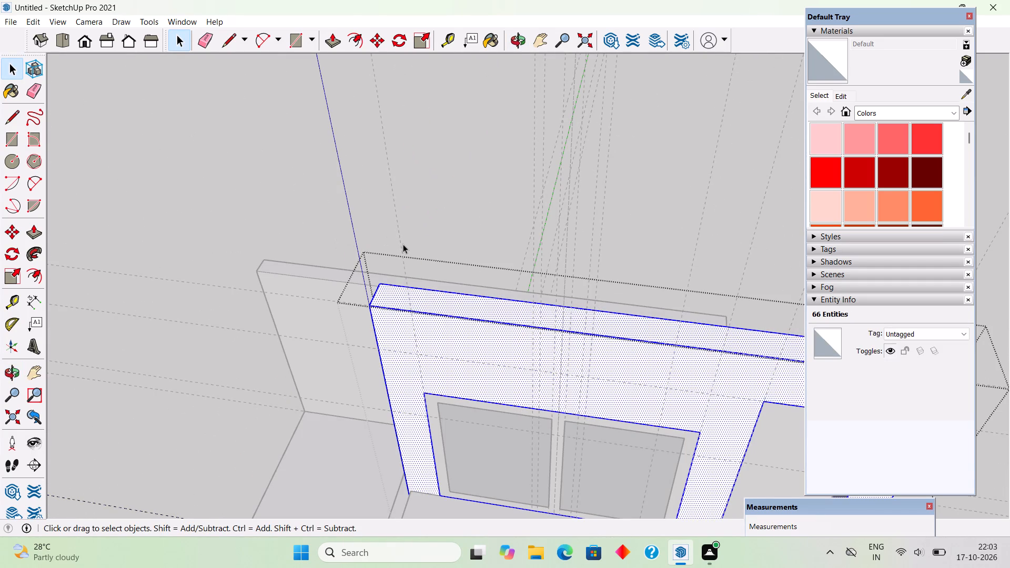
key(p)
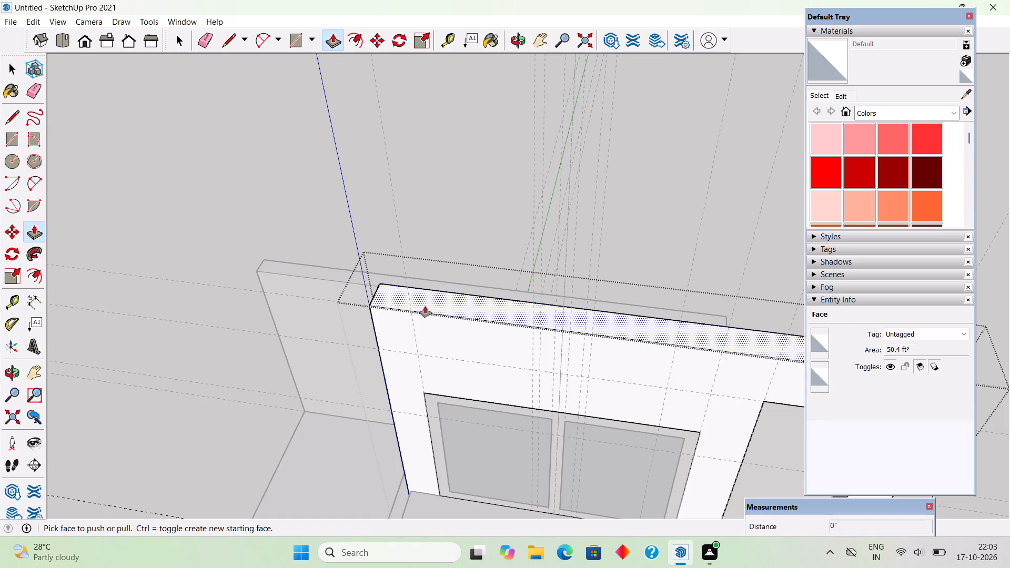
click(425, 306)
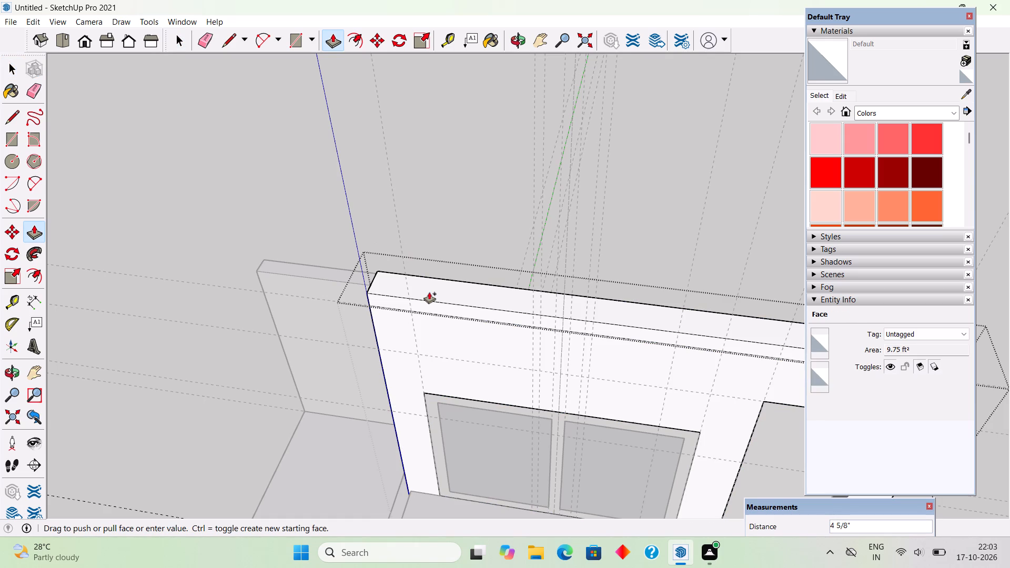
text(2")
key(Return)
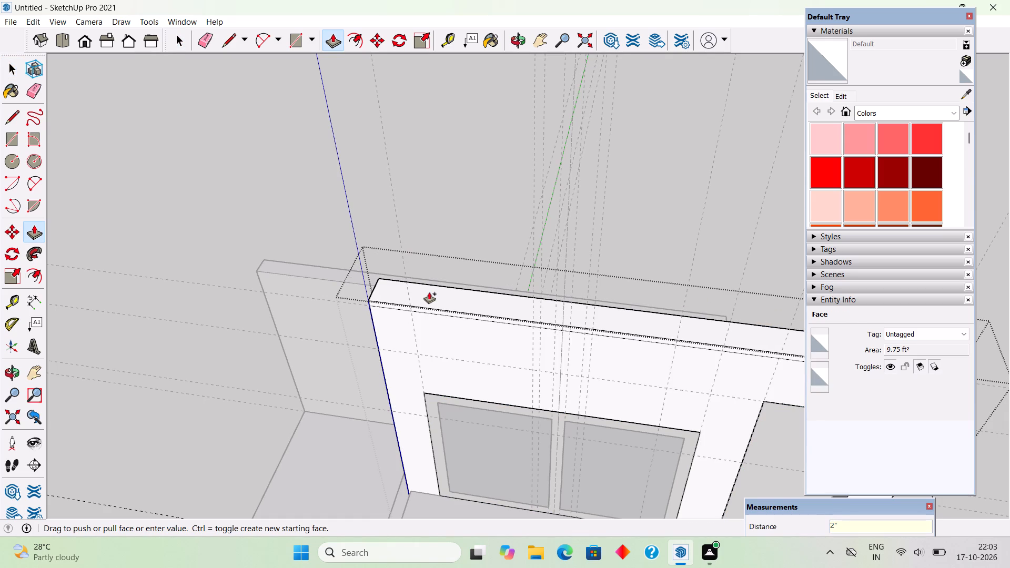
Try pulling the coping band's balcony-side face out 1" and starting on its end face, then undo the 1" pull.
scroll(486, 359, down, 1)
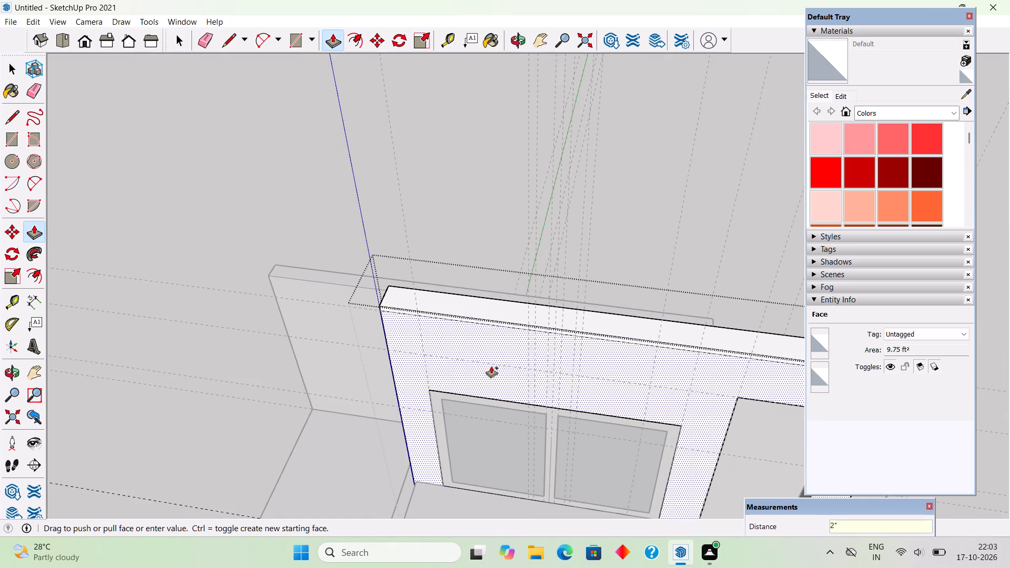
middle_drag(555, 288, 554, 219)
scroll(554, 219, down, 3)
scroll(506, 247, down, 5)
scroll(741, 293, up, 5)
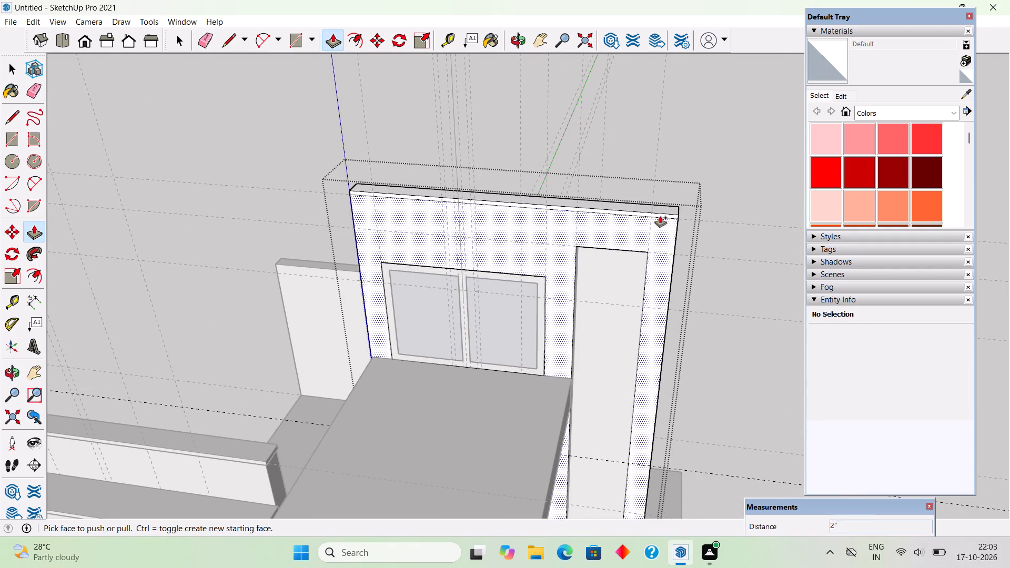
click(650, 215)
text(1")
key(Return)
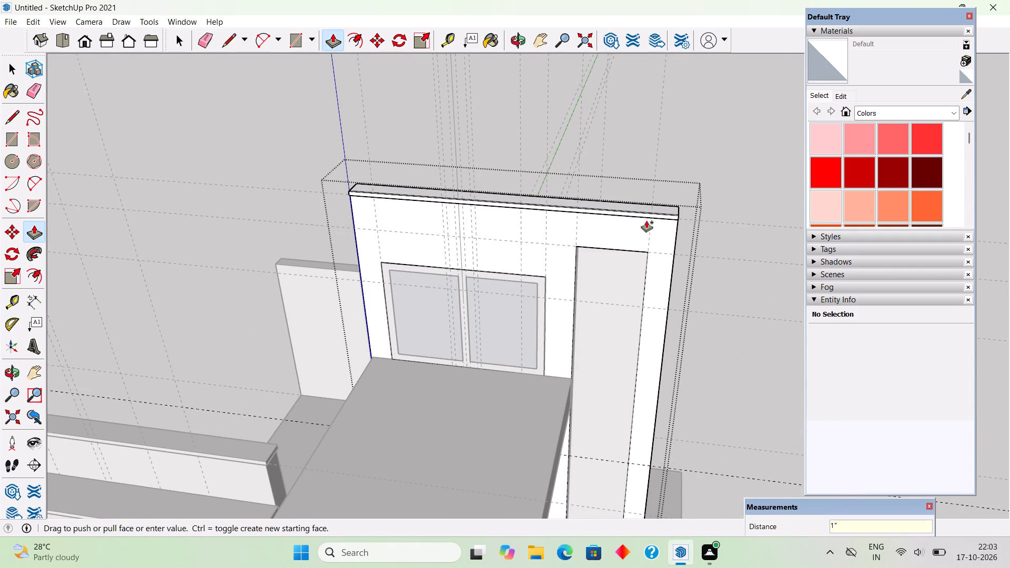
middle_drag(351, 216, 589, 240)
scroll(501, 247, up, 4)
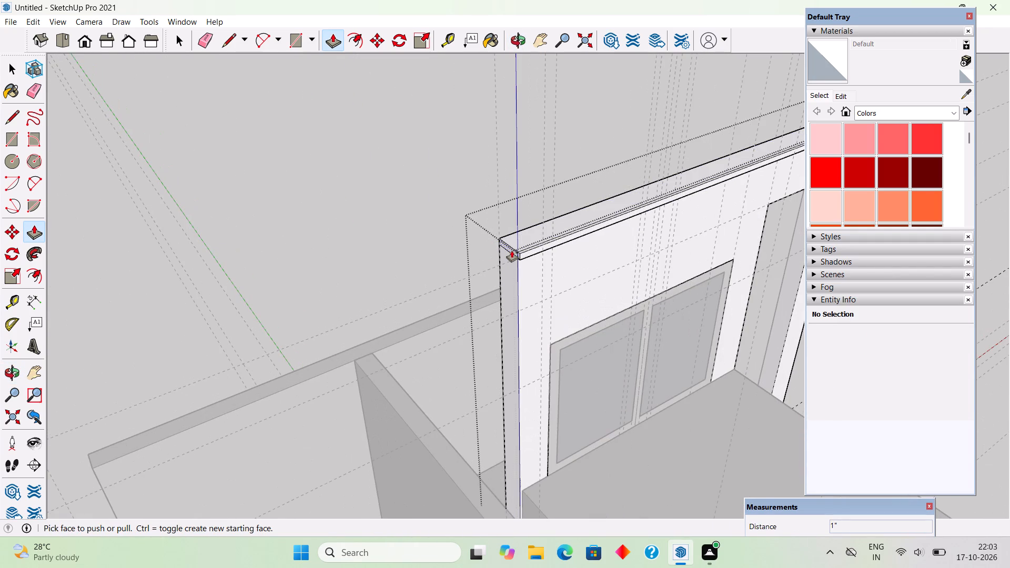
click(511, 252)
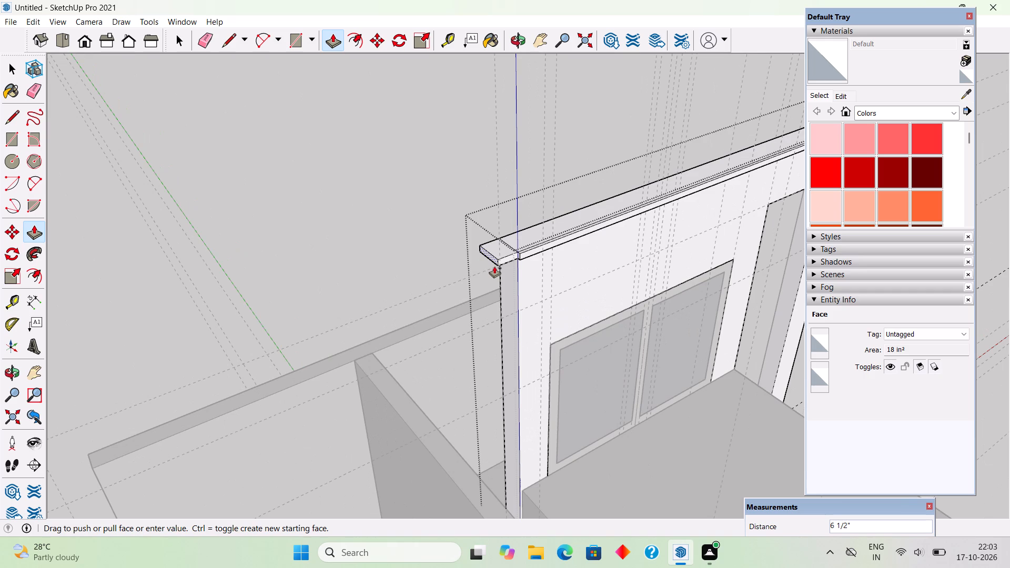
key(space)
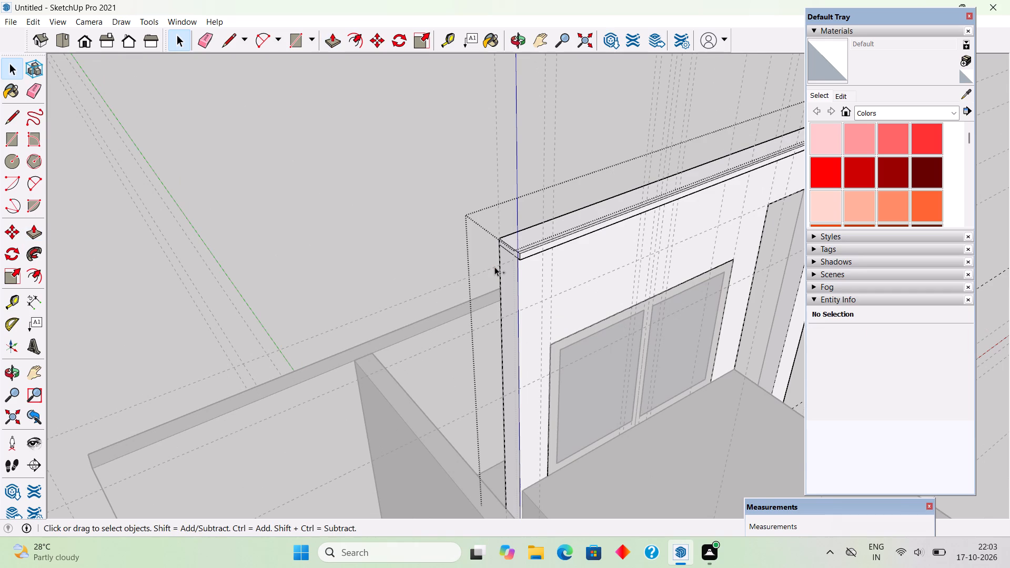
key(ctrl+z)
Push/pull the long balcony-side face of the 2" coping band outward by 1".
scroll(596, 236, up, 4)
click(592, 224)
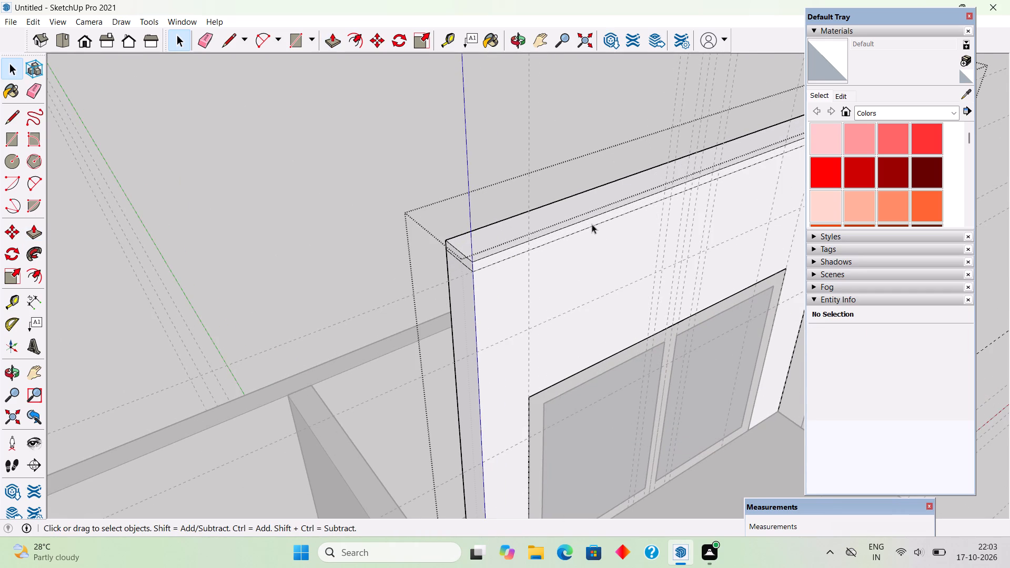
scroll(591, 222, up, 3)
click(590, 219)
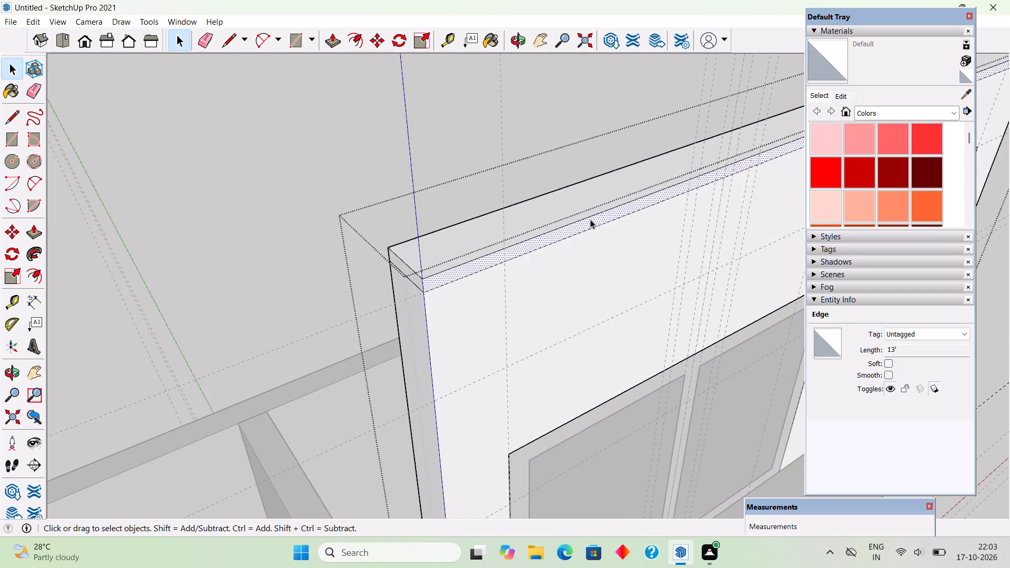
key(p)
click(590, 219)
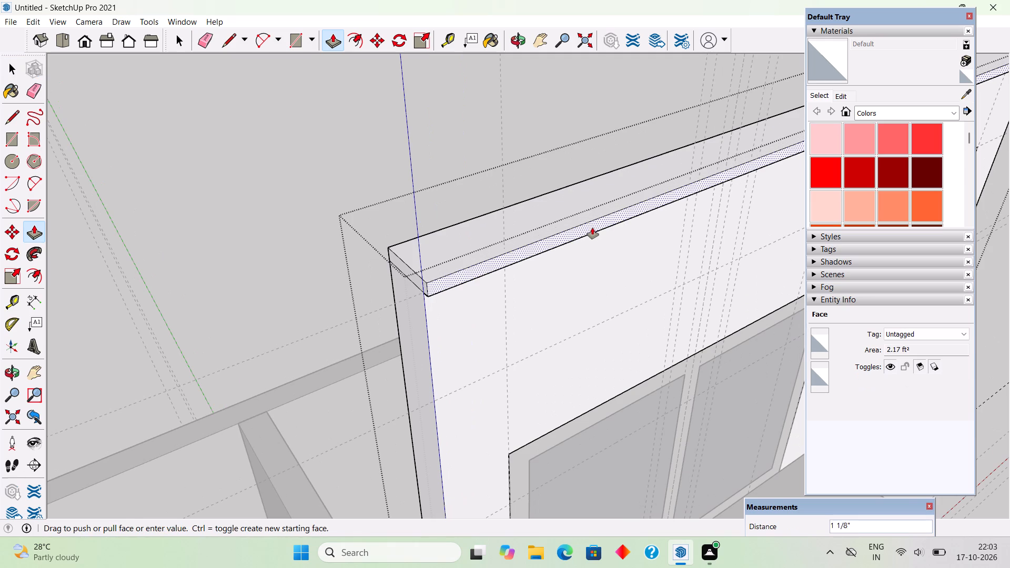
text(1")
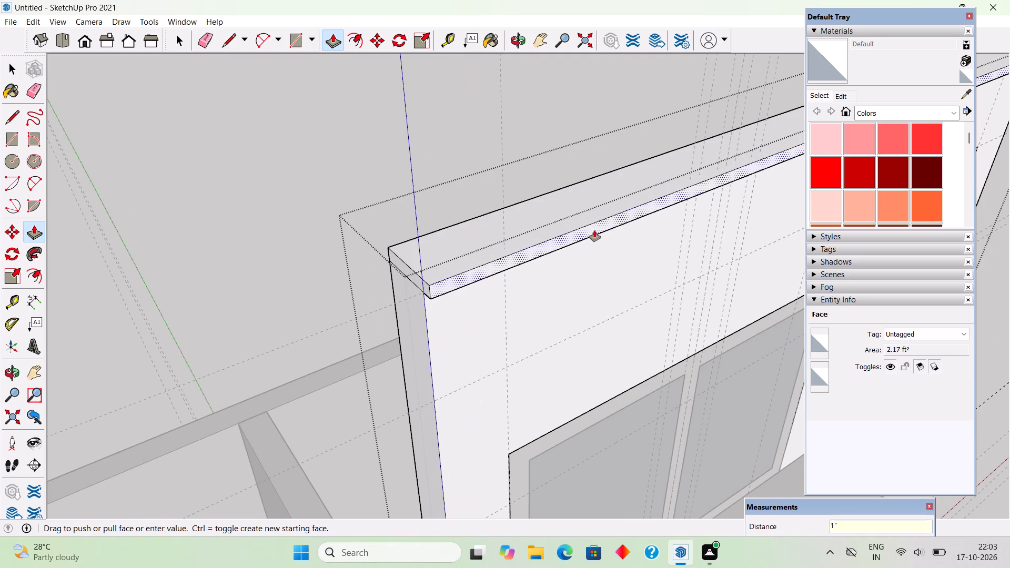
key(Return)
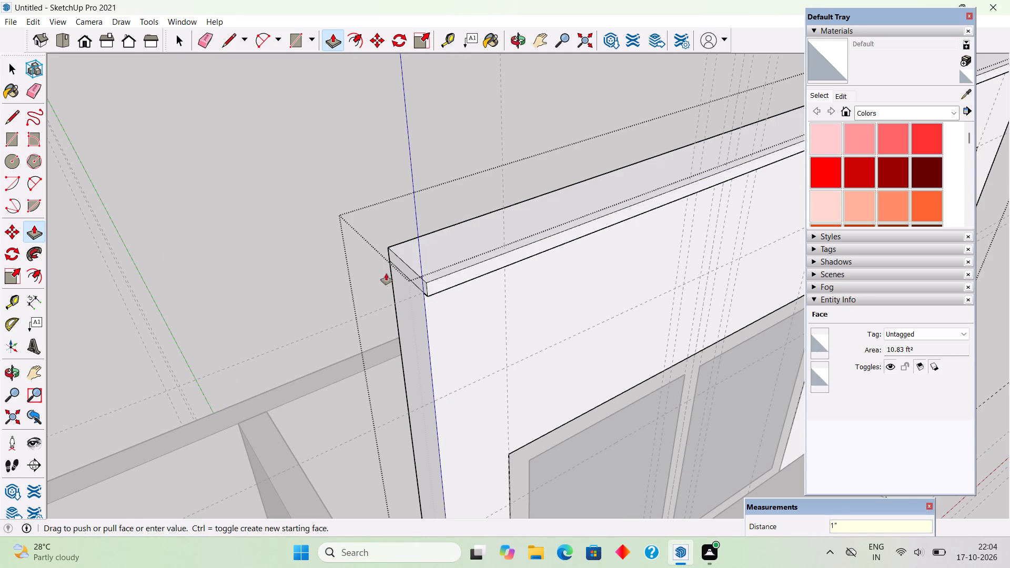
Pull both end faces of the coping band outward by 1" each, then close the wall's group.
click(407, 271)
text(1")
key(Return)
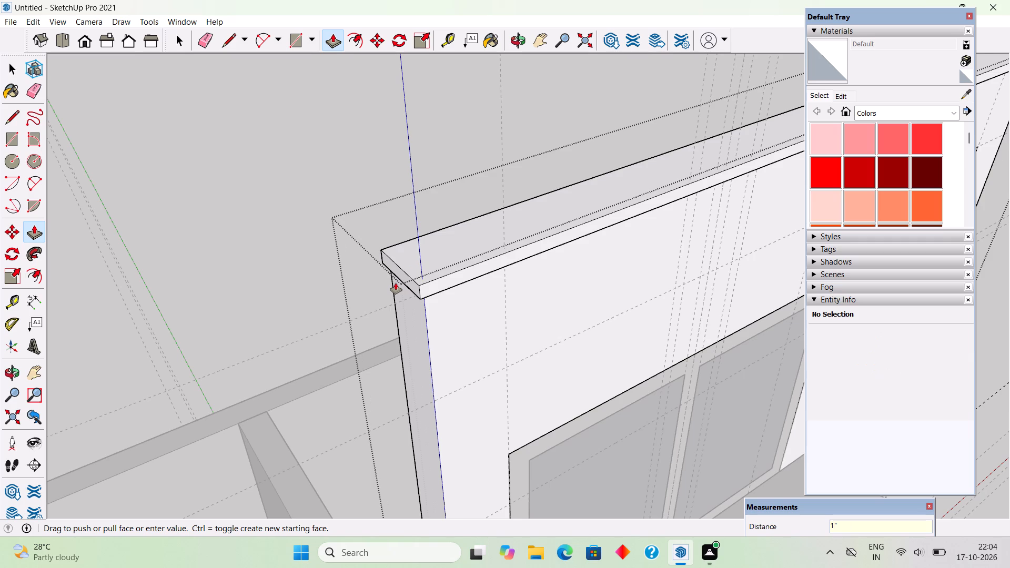
scroll(396, 283, down, 17)
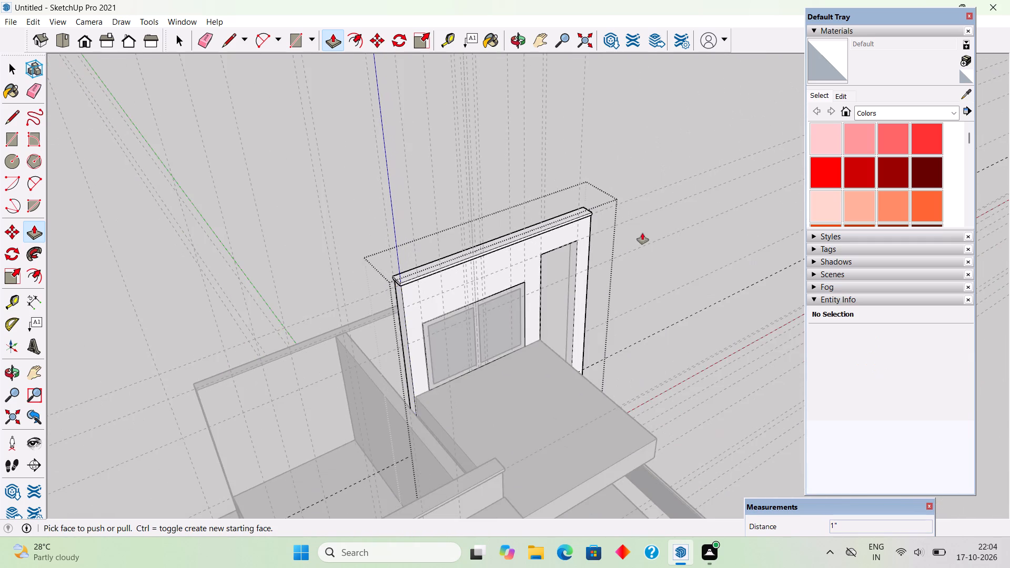
middle_drag(616, 224, 263, 130)
scroll(460, 177, up, 5)
scroll(544, 198, up, 6)
click(549, 196)
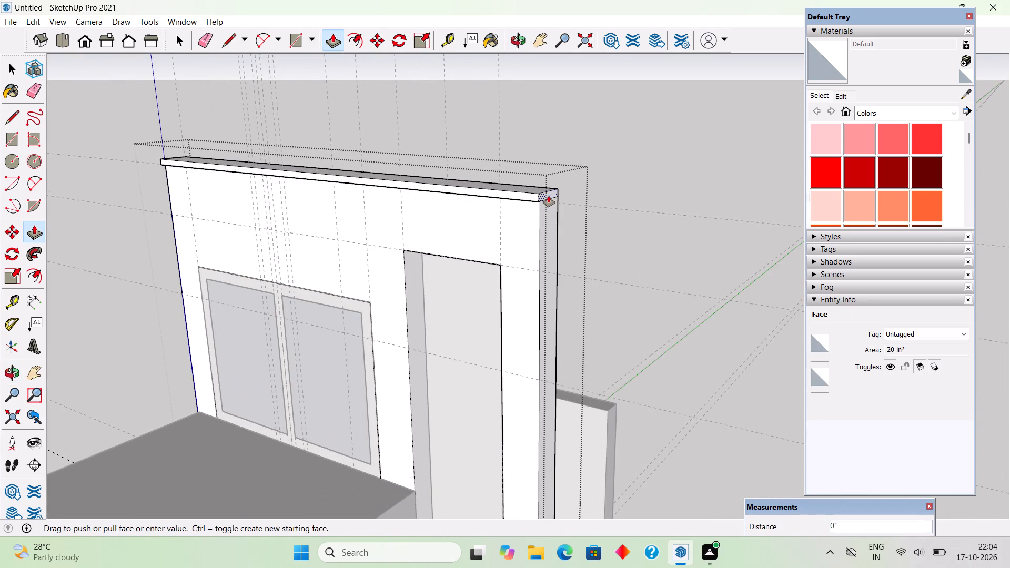
text(1")
key(Return)
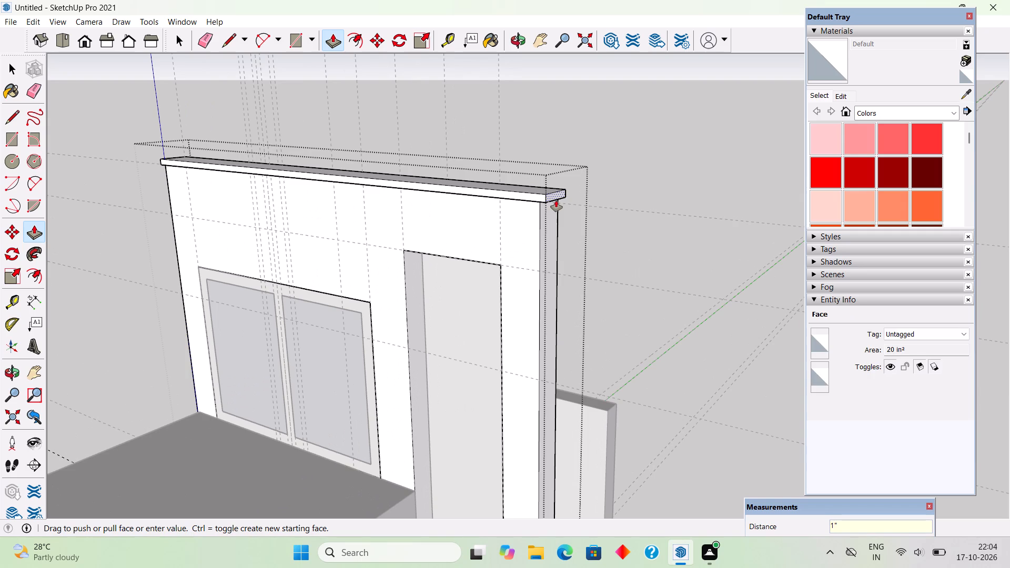
key(space)
click(564, 125)
scroll(564, 125, down, 8)
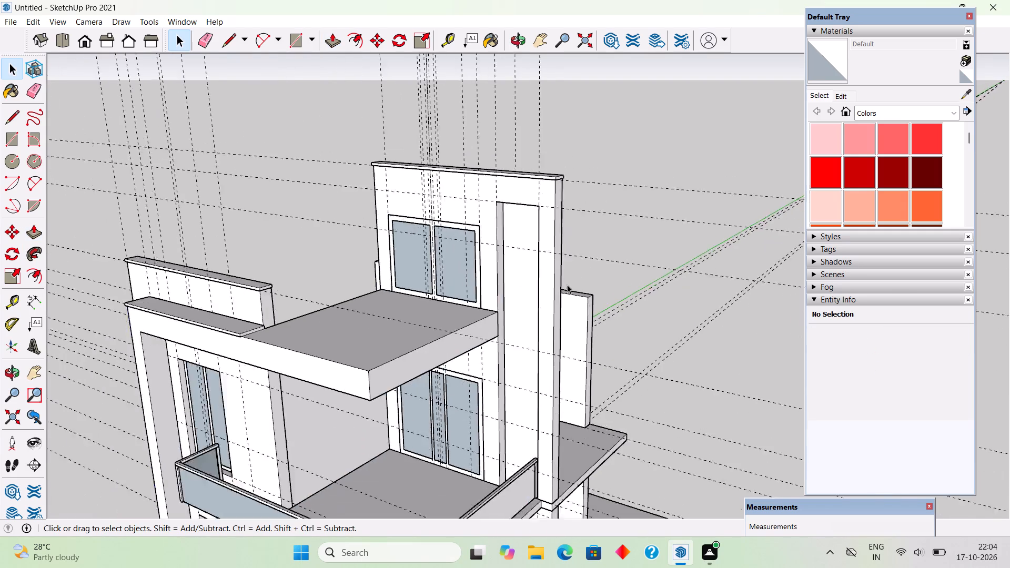
Delete all the guide lines around the house model.
scroll(567, 285, down, 7)
middle_drag(544, 369, 648, 330)
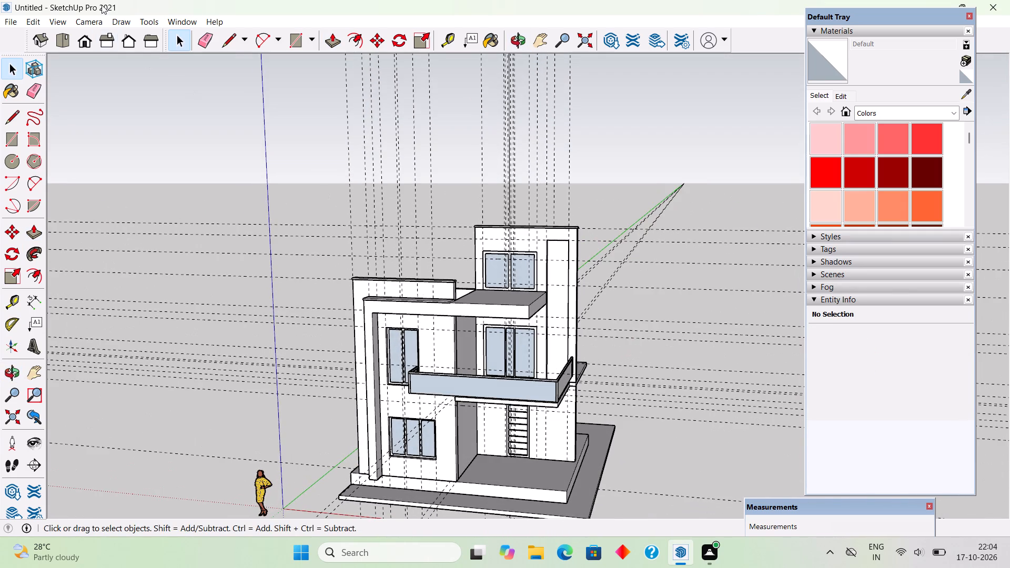
click(34, 22)
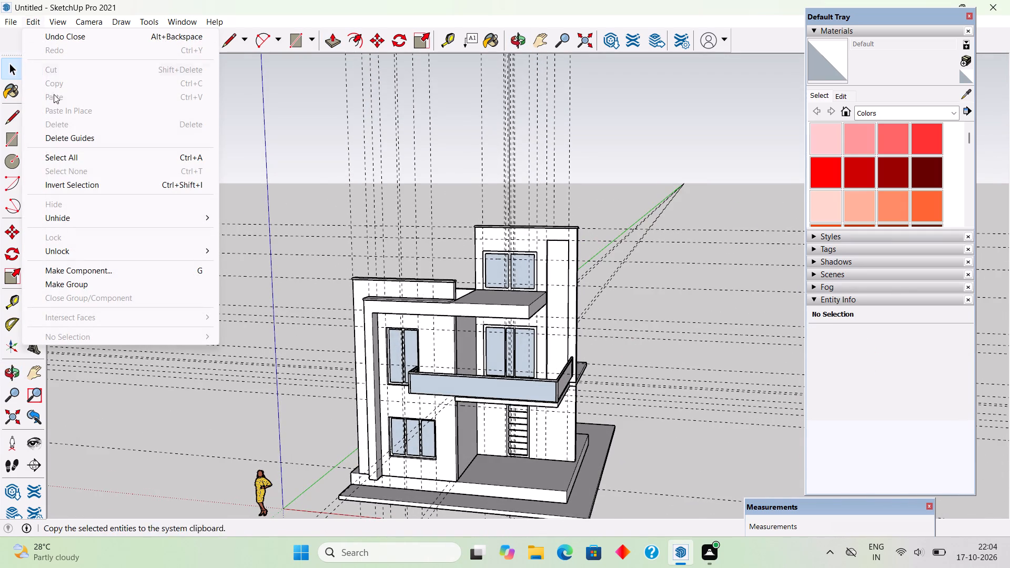
click(61, 135)
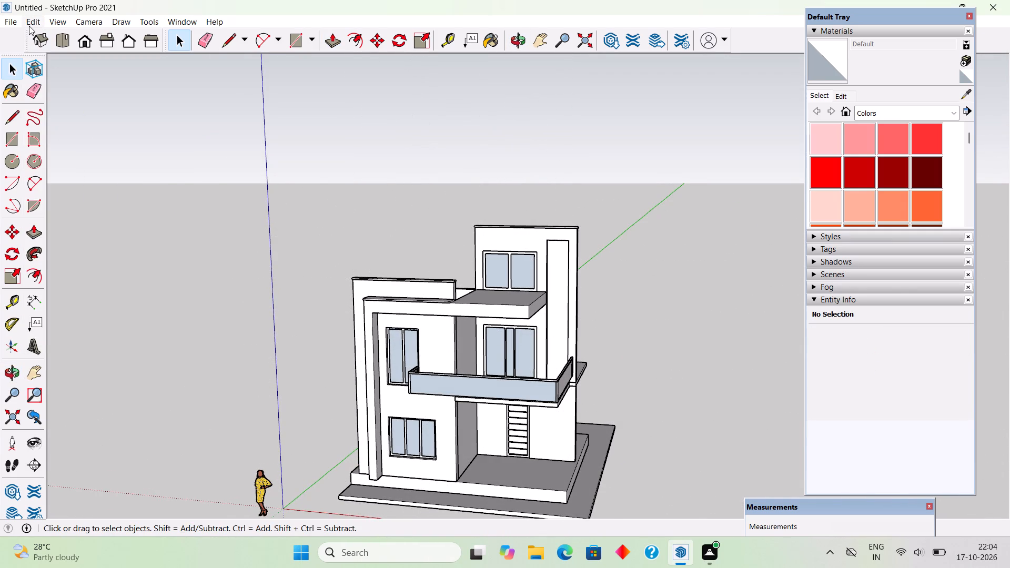
Unhide all hidden geometry in the model.
click(29, 26)
click(81, 216)
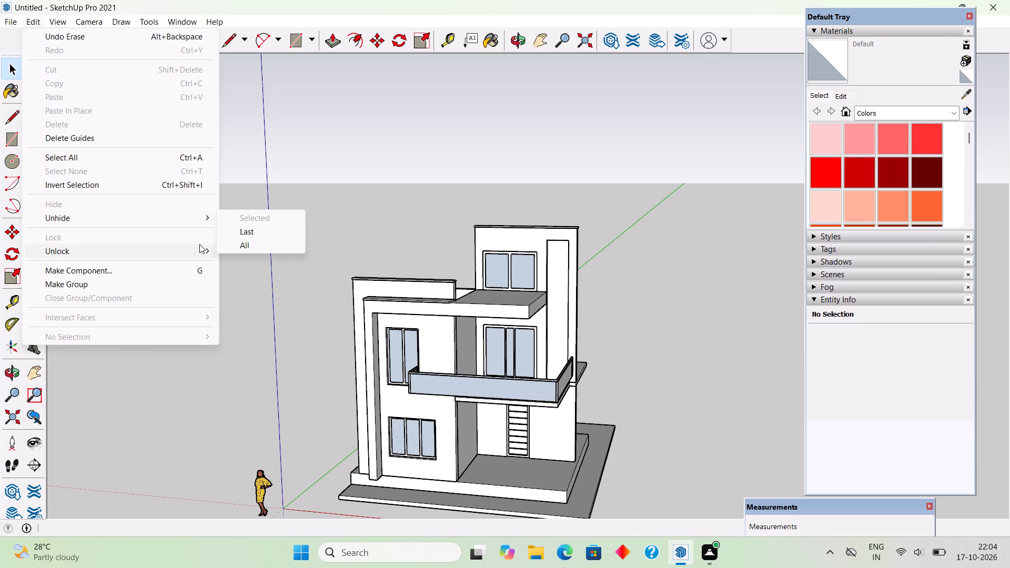
click(198, 216)
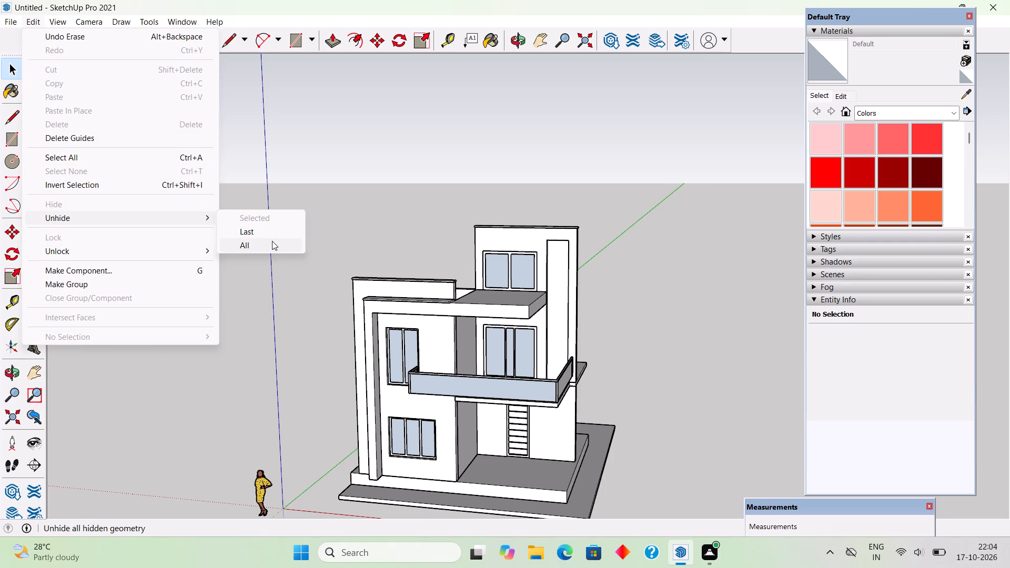
click(272, 241)
Move the end post of the balcony's side railing about 1' 5" along the ledge to the tall wall.
middle_drag(513, 386, 602, 413)
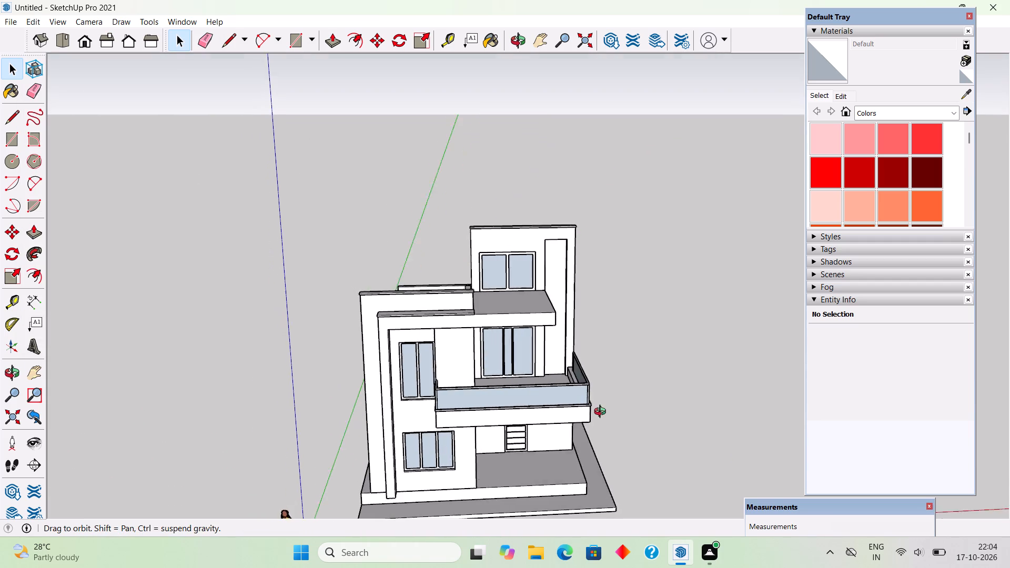
middle_drag(602, 413, 226, 287)
scroll(579, 395, up, 1)
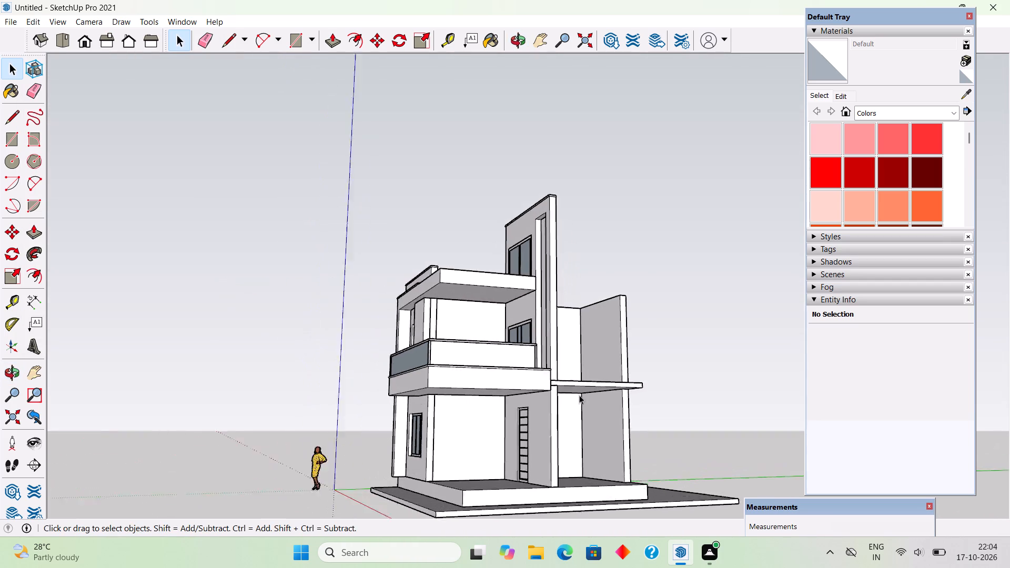
scroll(579, 395, up, 8)
middle_drag(528, 361, 473, 414)
scroll(447, 382, up, 10)
click(436, 422)
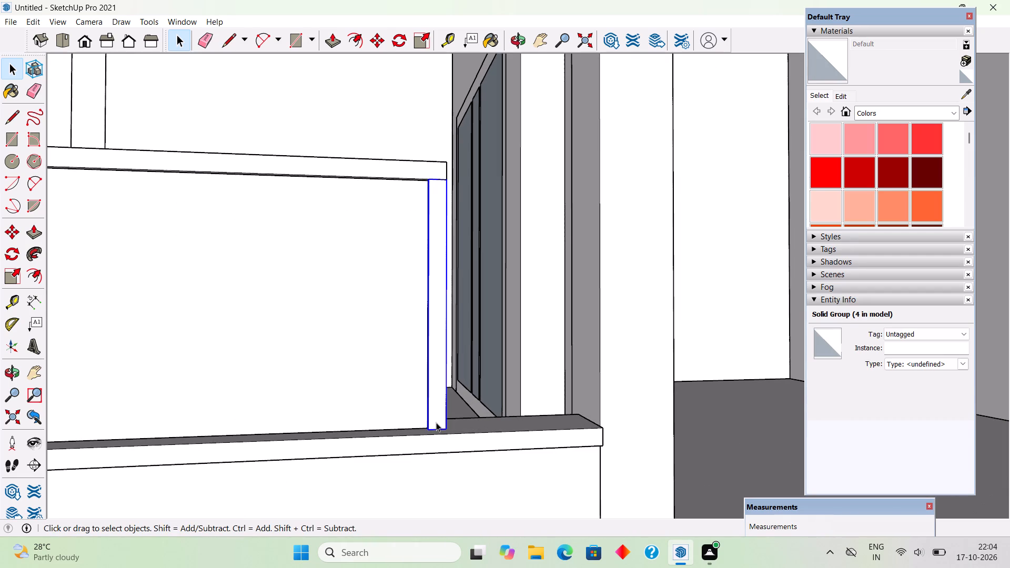
key(m)
click(448, 425)
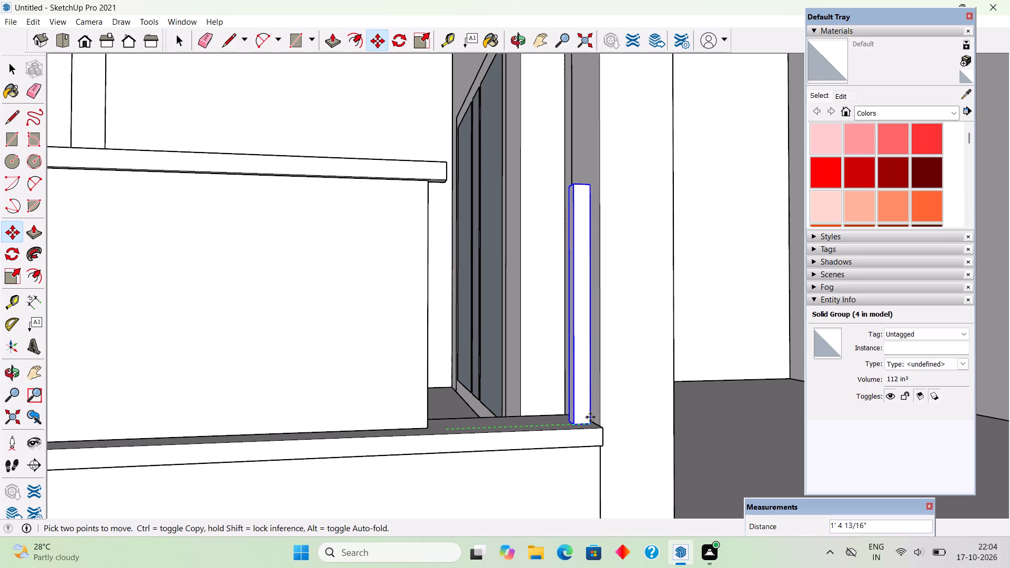
click(590, 417)
key(space)
Inside the railing's top rail group, push/pull its end face about 1' 5" to the moved post, then close the group.
scroll(589, 417, down, 4)
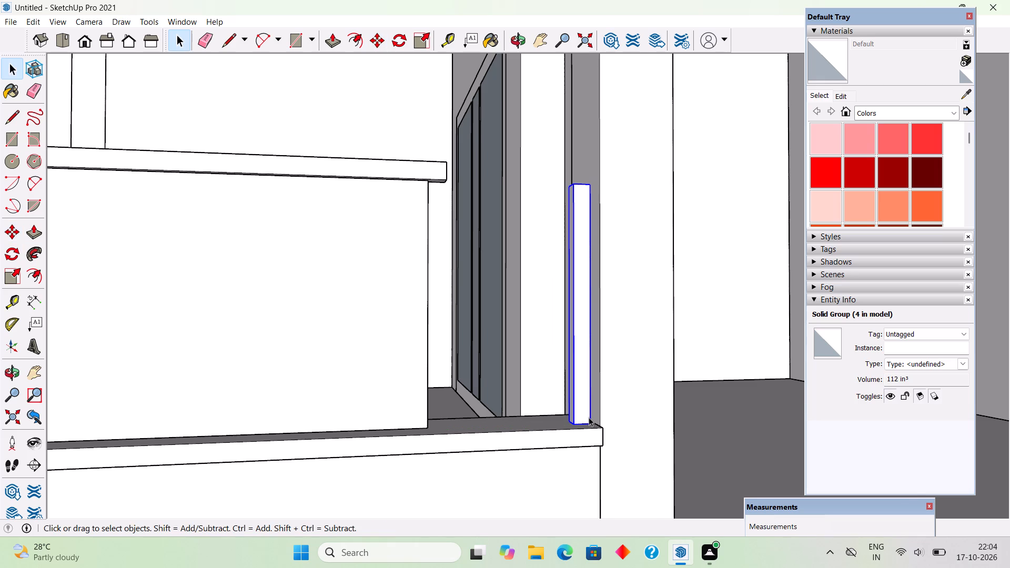
scroll(421, 400, down, 12)
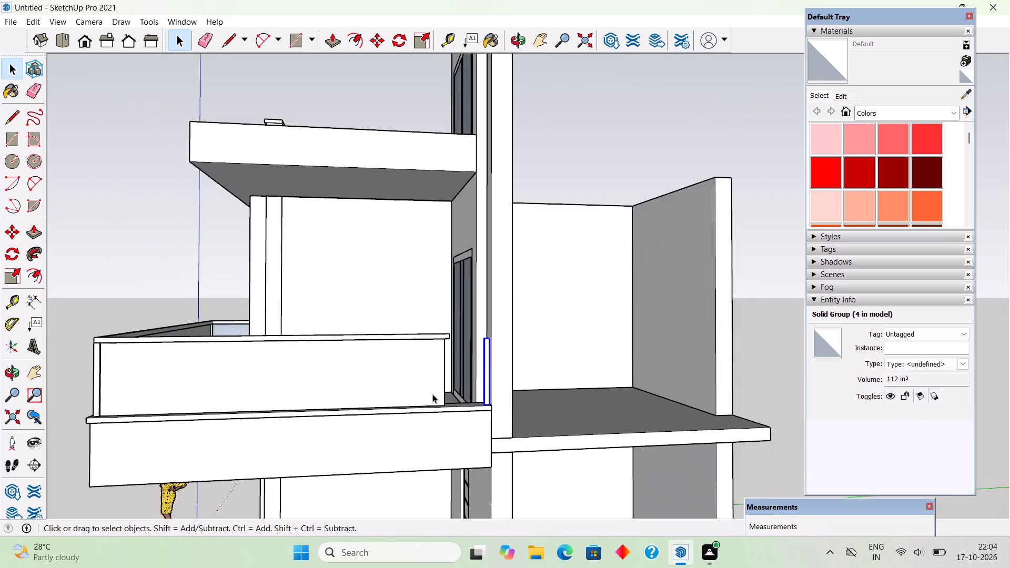
scroll(432, 394, down, 1)
middle_drag(458, 352, 354, 391)
scroll(377, 376, up, 9)
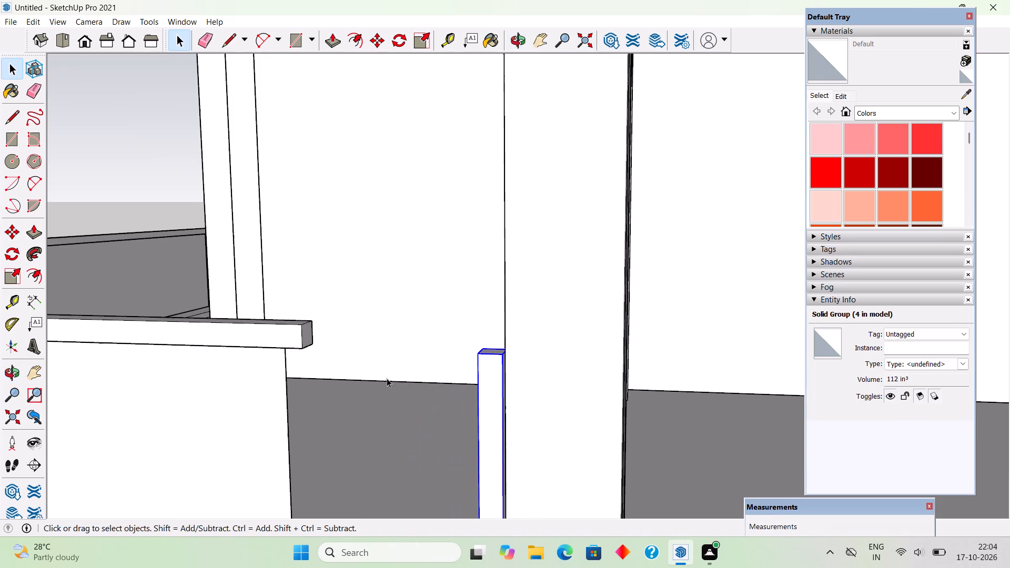
triple_click(307, 339)
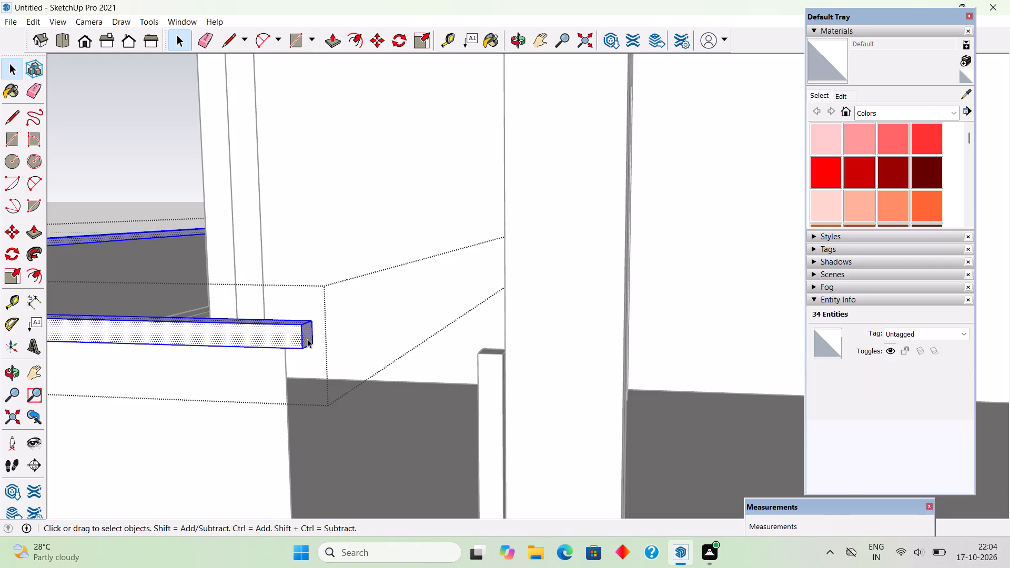
key(p)
click(307, 338)
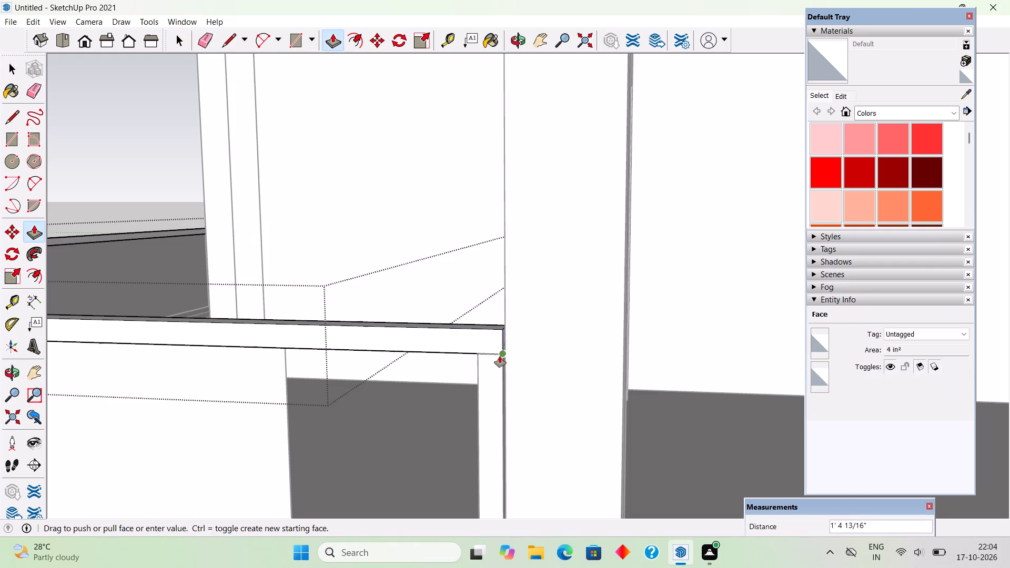
click(500, 356)
key(space)
scroll(500, 357, down, 5)
scroll(446, 373, down, 8)
click(198, 271)
Delete the short infill panel from the balcony's side railing.
middle_drag(276, 410, 388, 408)
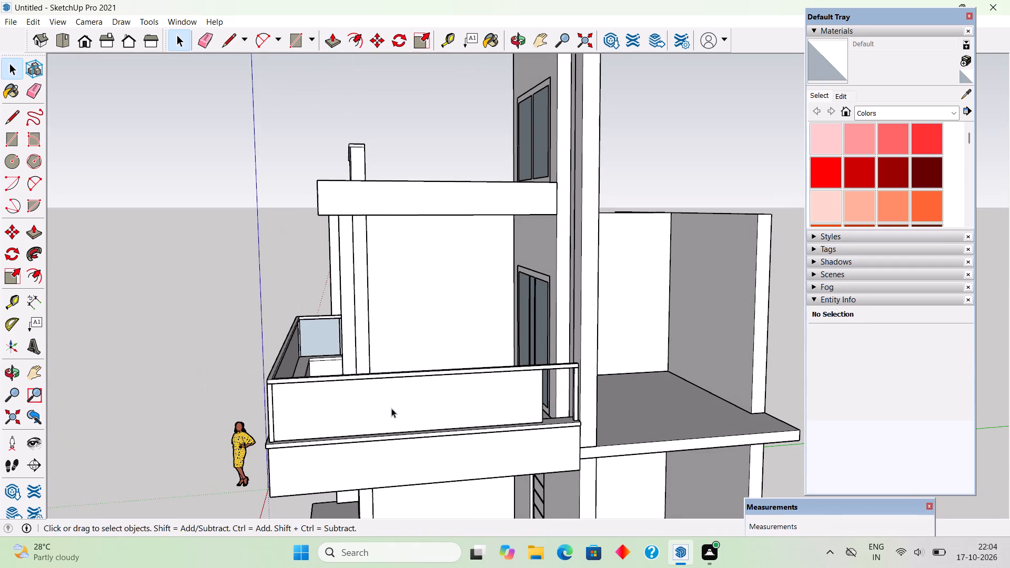
click(395, 416)
key(Delete)
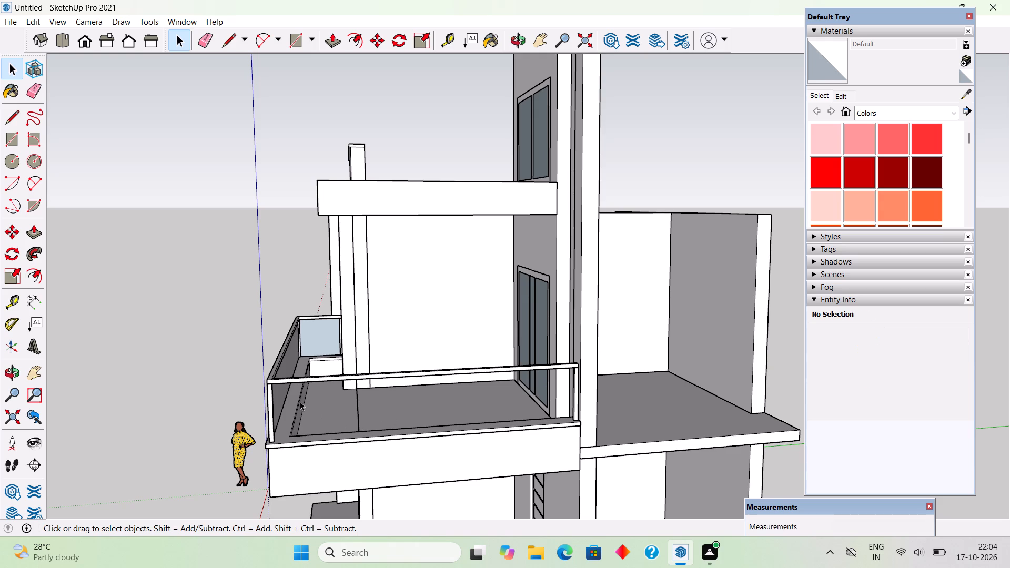
Draw a rectangle of about 2' 4" by 12' 4" filling the side railing between its posts, and make it a group.
key(r)
scroll(270, 405, up, 9)
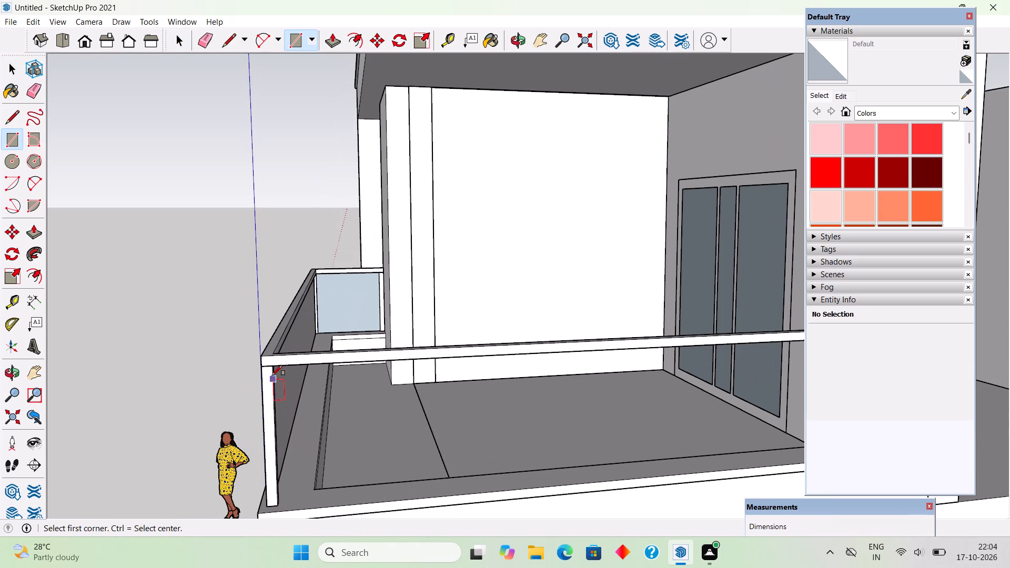
click(272, 370)
scroll(333, 428, down, 4)
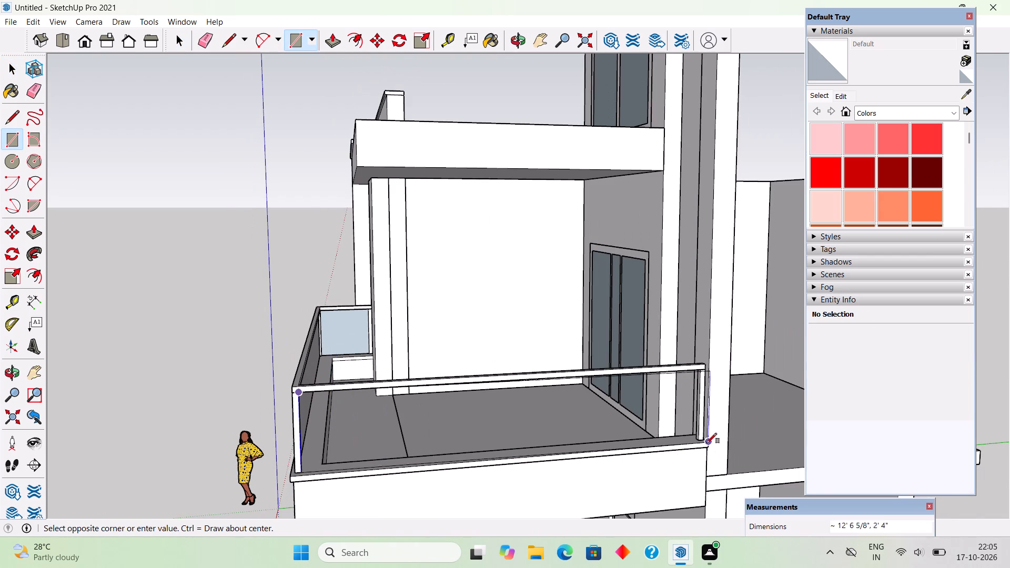
scroll(701, 439, up, 4)
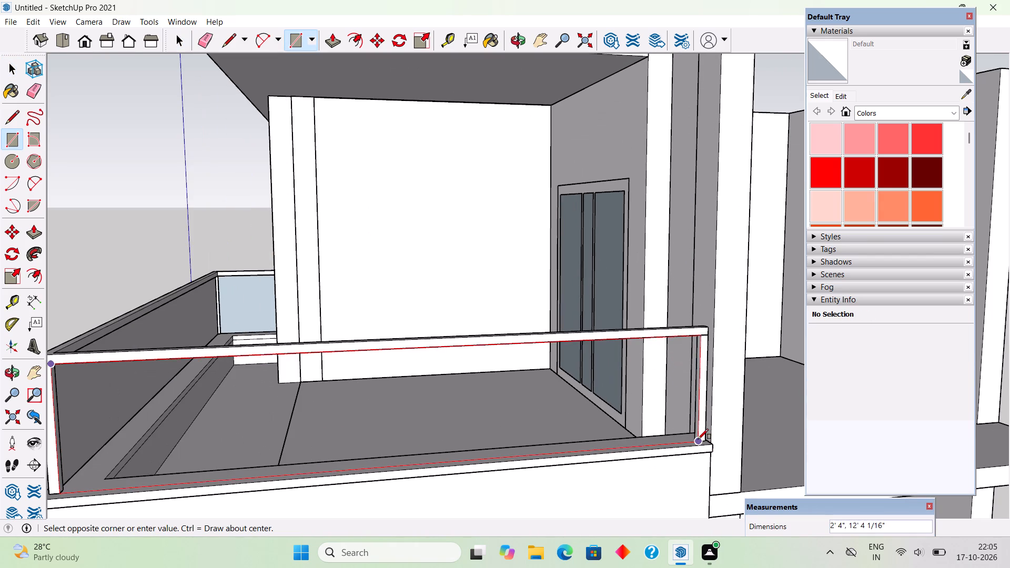
click(698, 439)
key(space)
triple_click(654, 418)
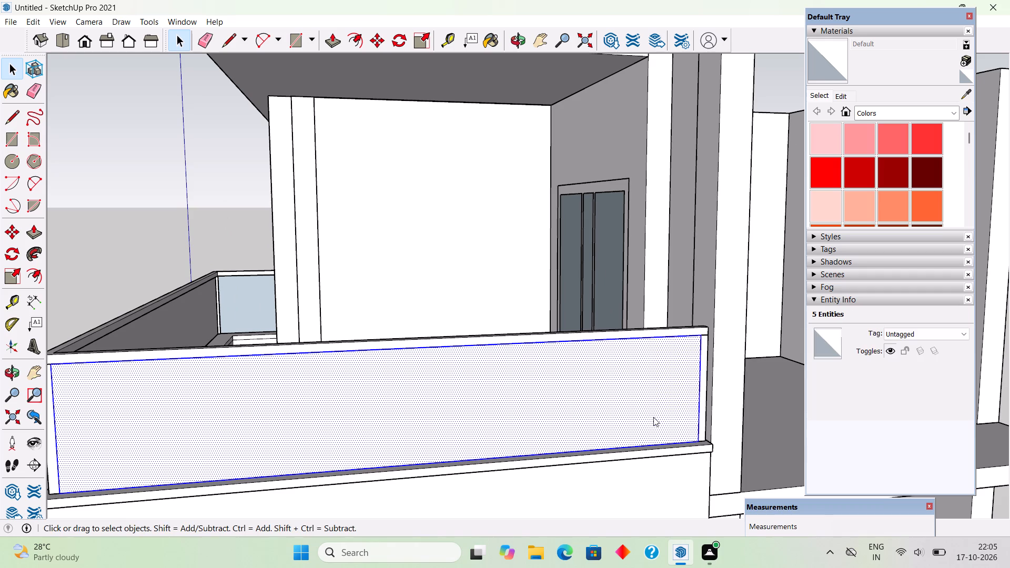
right_click(653, 417)
click(694, 341)
Move the new side railing panel 1" inward from the posts' outer faces.
scroll(694, 341, down, 3)
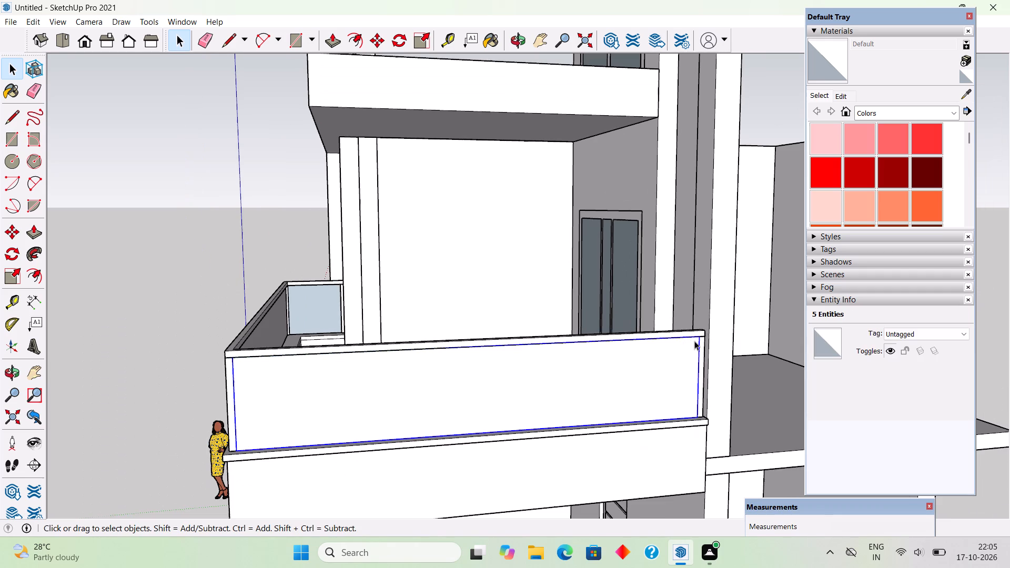
scroll(261, 451, up, 20)
scroll(261, 451, up, 2)
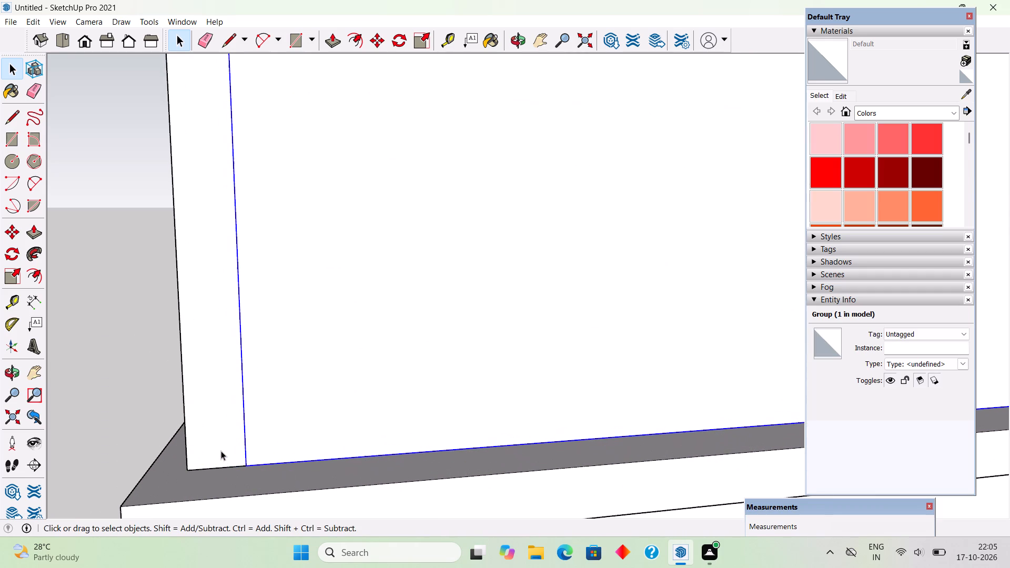
key(m)
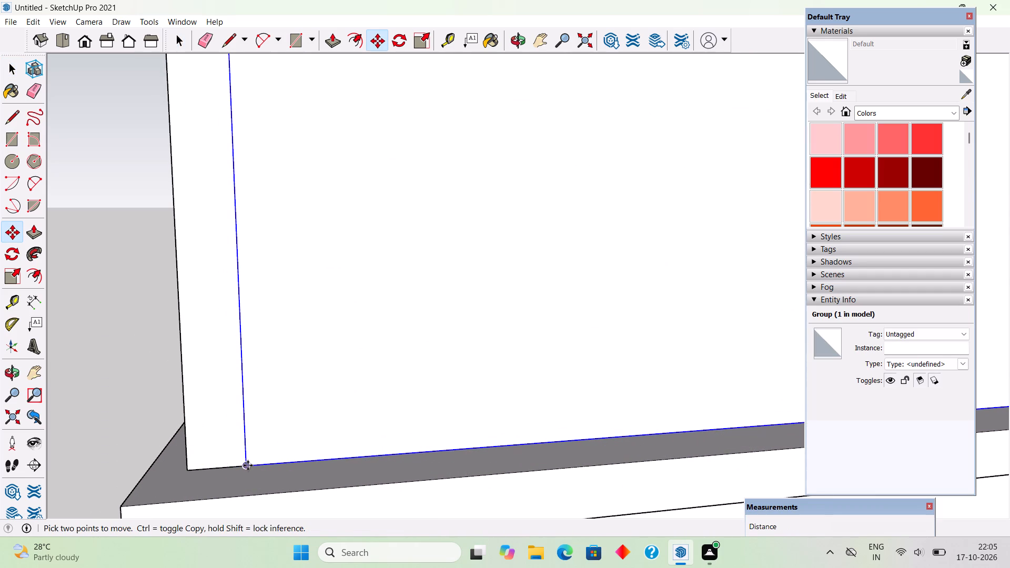
click(248, 465)
middle_drag(252, 454, 187, 474)
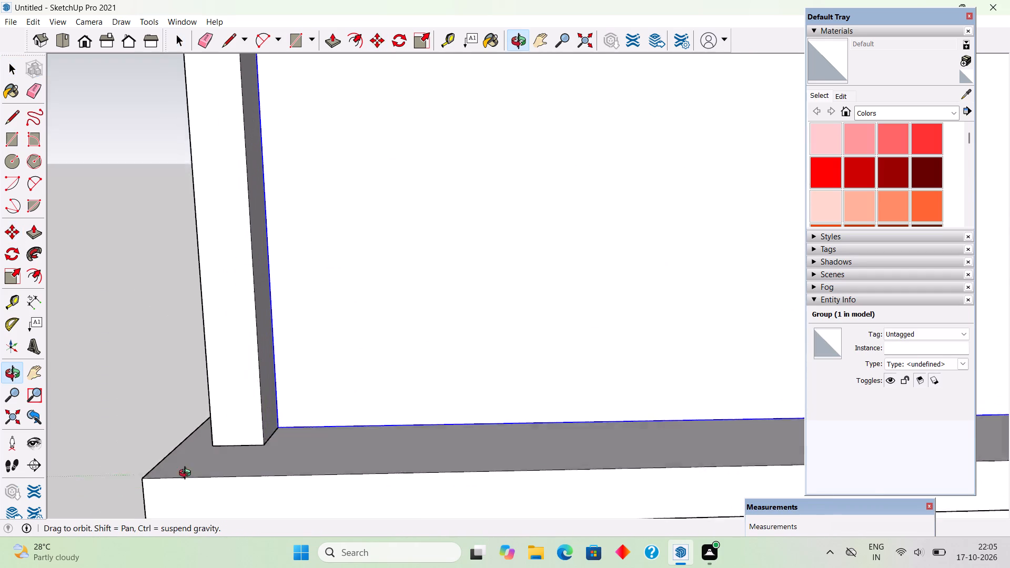
middle_drag(187, 474, 175, 480)
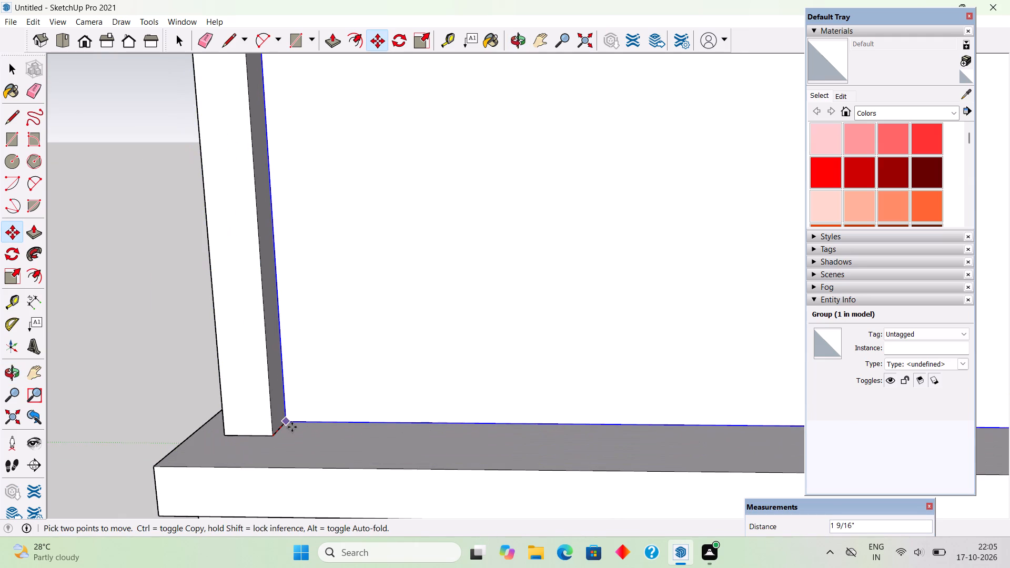
text(1")
key(Return)
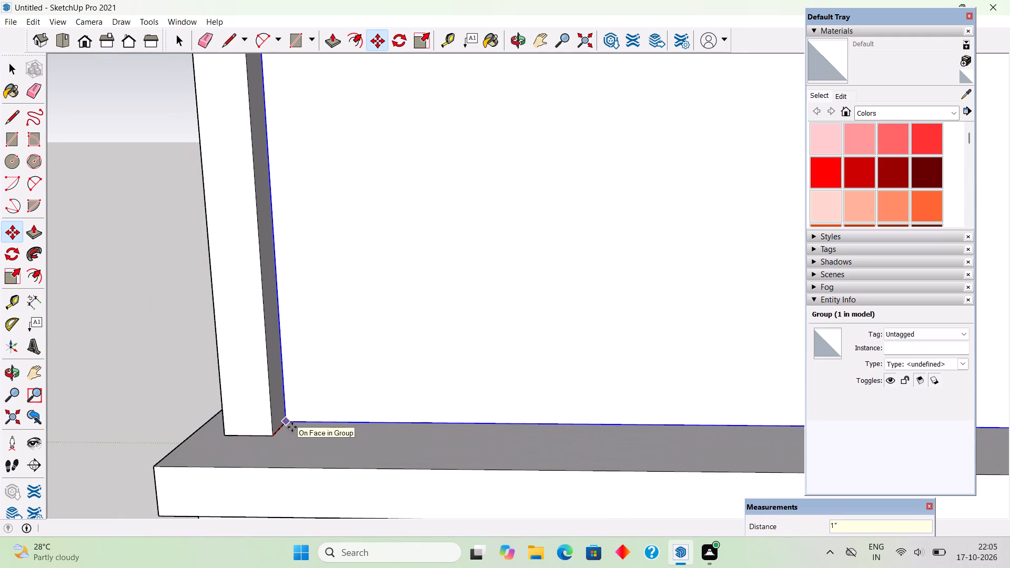
key(space)
scroll(271, 425, down, 5)
click(184, 403)
Examine the whole house from the front and the balcony side.
scroll(184, 403, down, 10)
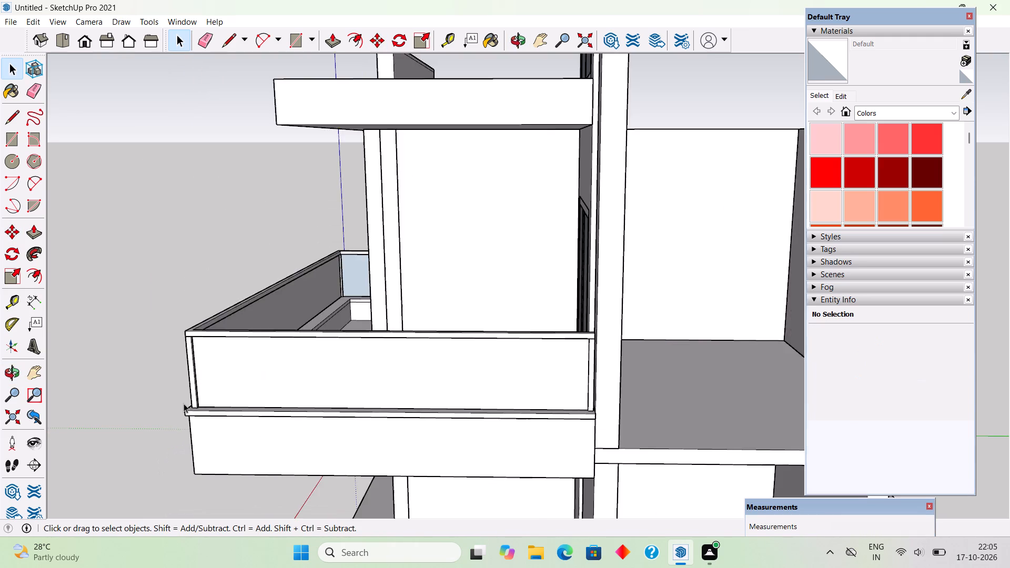
scroll(184, 403, down, 2)
middle_drag(289, 451, 710, 410)
scroll(528, 394, down, 3)
scroll(484, 398, down, 4)
middle_drag(457, 451, 568, 433)
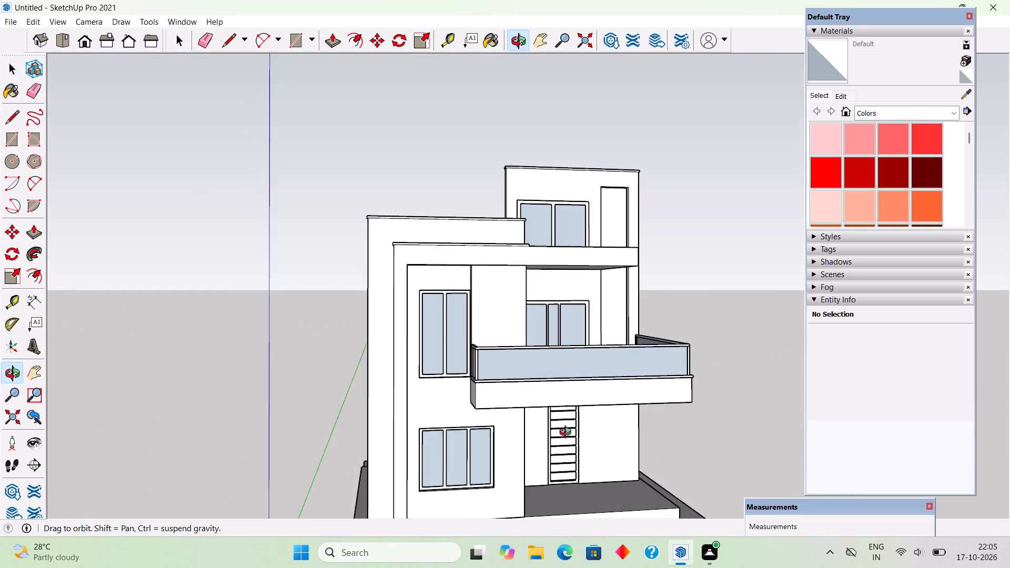
middle_drag(568, 433, 570, 449)
scroll(570, 449, down, 2)
middle_drag(556, 446, 522, 403)
scroll(522, 403, down, 5)
scroll(518, 441, up, 4)
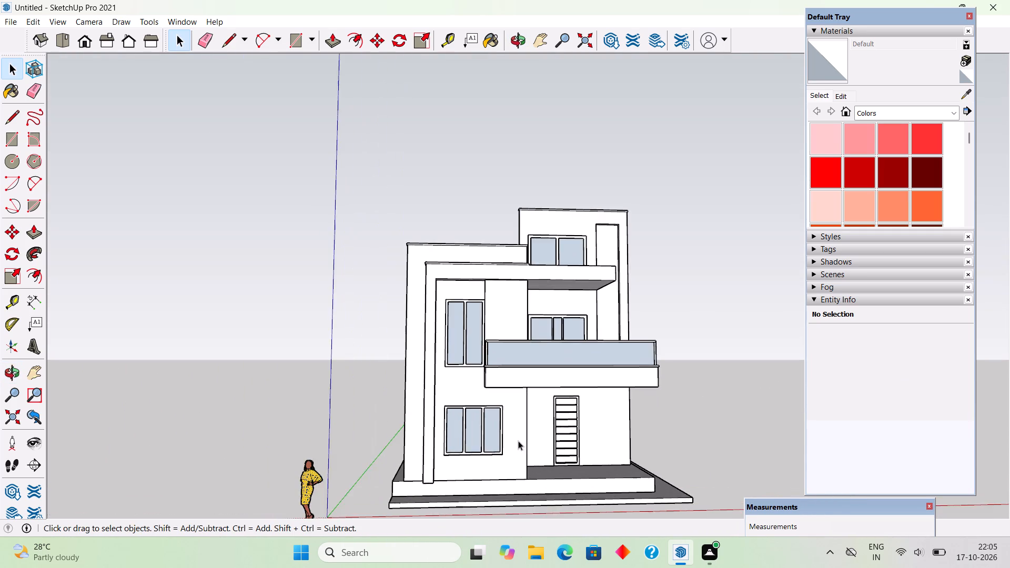
middle_drag(523, 445, 500, 449)
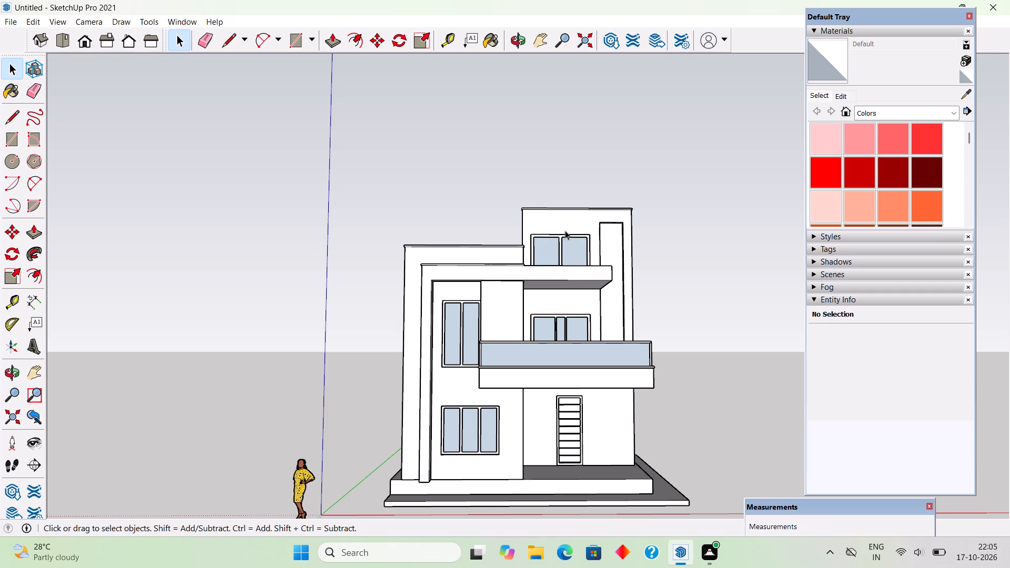
scroll(582, 337, down, 3)
middle_drag(582, 356, 581, 389)
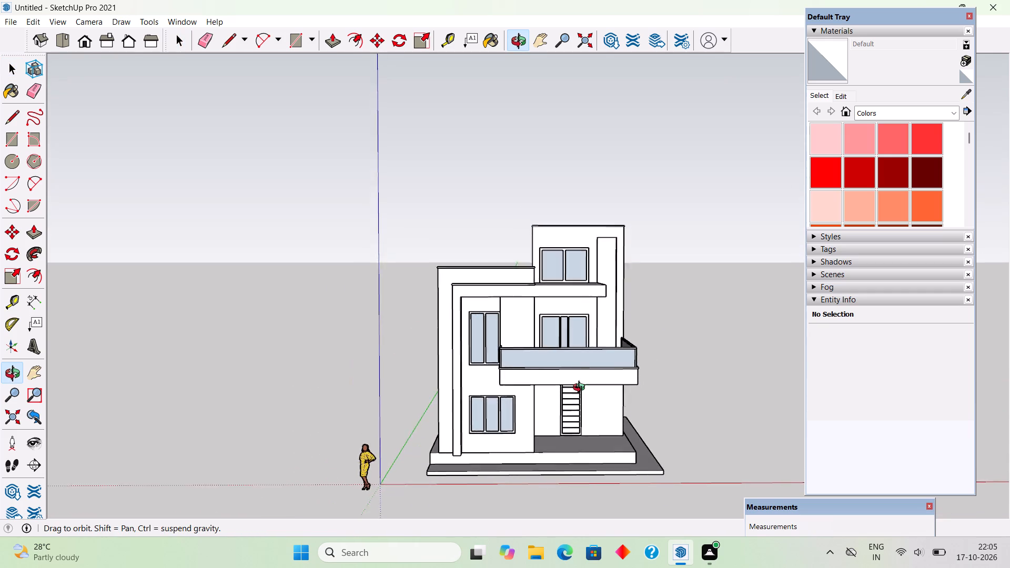
middle_drag(581, 389, 582, 347)
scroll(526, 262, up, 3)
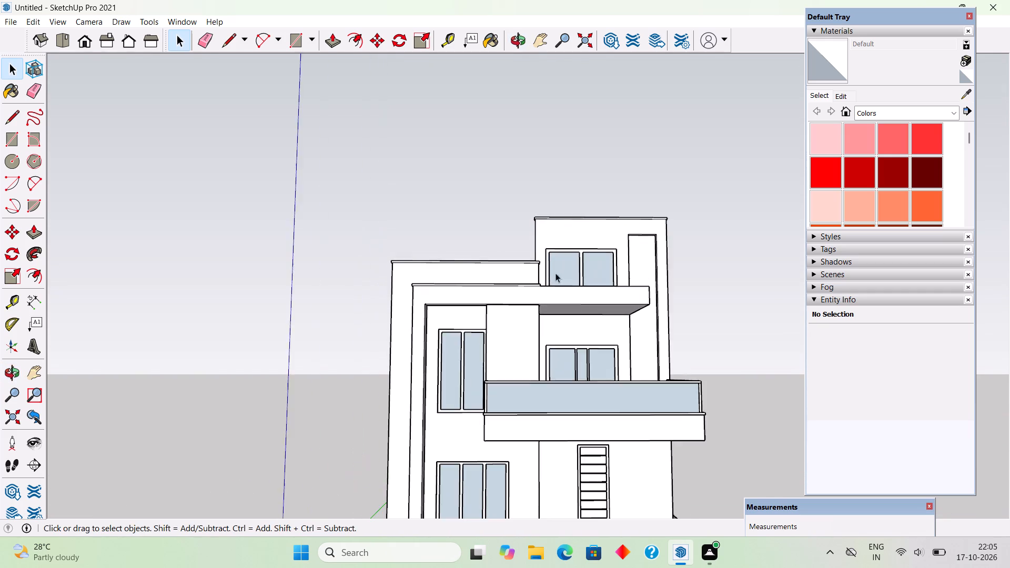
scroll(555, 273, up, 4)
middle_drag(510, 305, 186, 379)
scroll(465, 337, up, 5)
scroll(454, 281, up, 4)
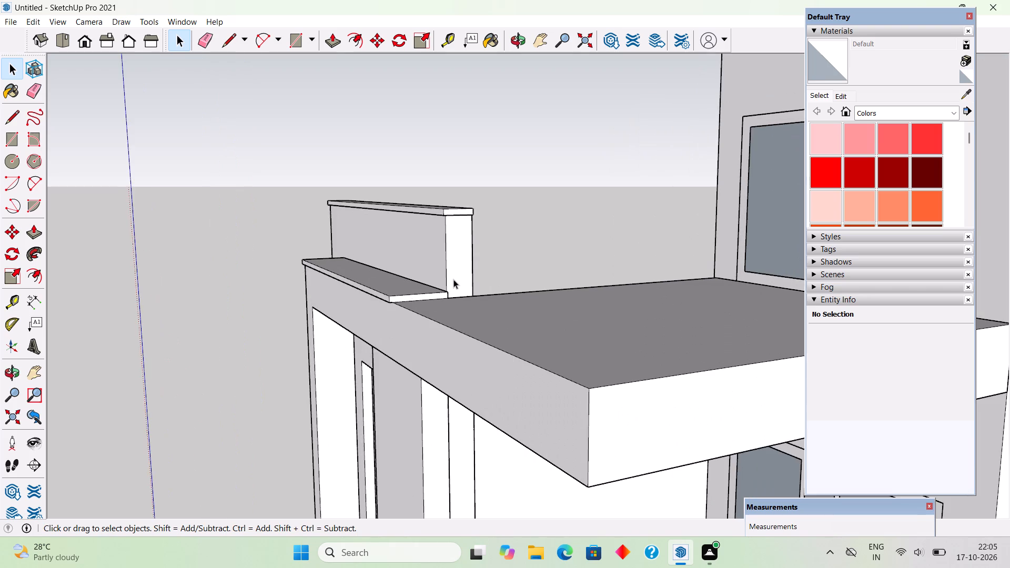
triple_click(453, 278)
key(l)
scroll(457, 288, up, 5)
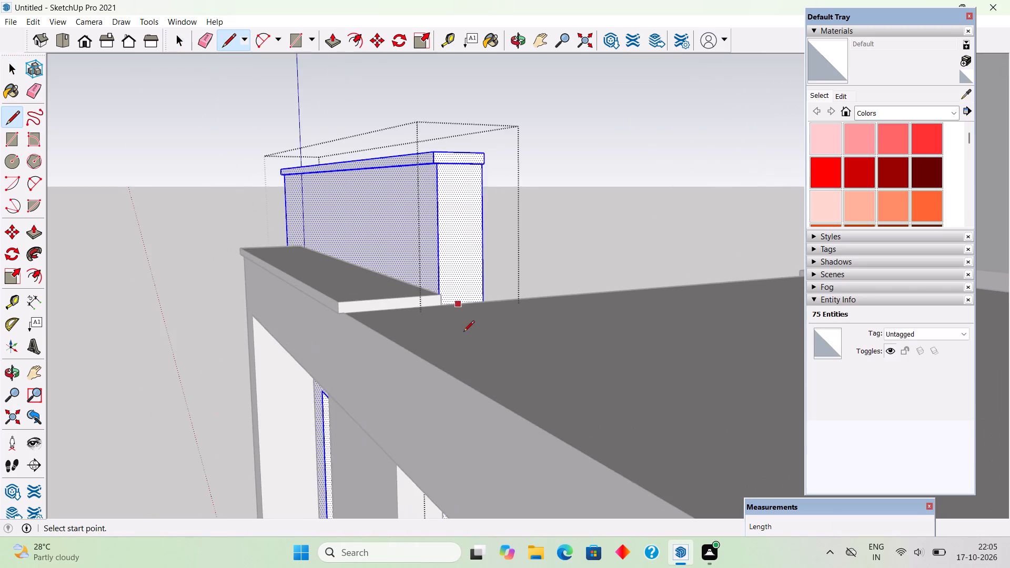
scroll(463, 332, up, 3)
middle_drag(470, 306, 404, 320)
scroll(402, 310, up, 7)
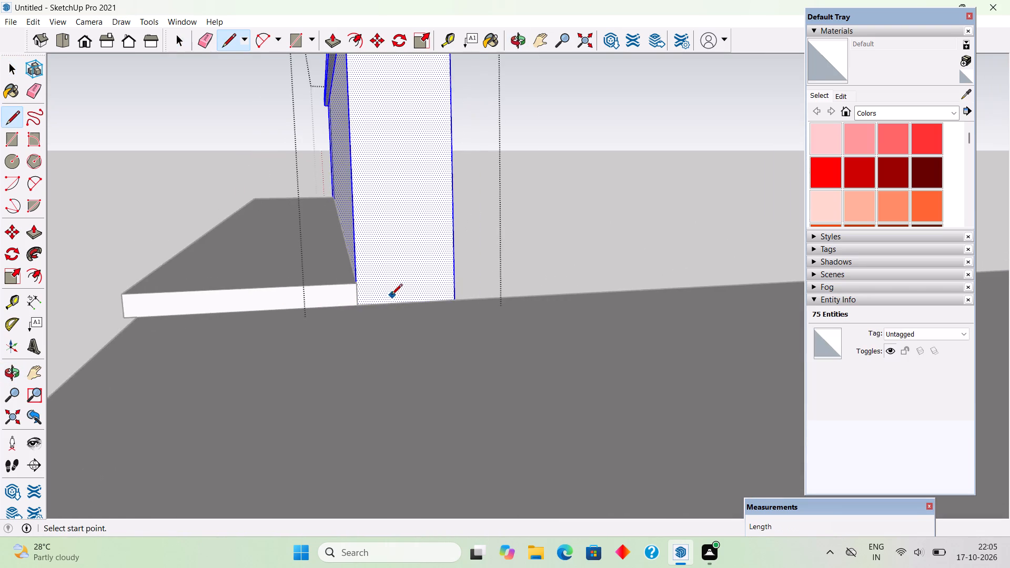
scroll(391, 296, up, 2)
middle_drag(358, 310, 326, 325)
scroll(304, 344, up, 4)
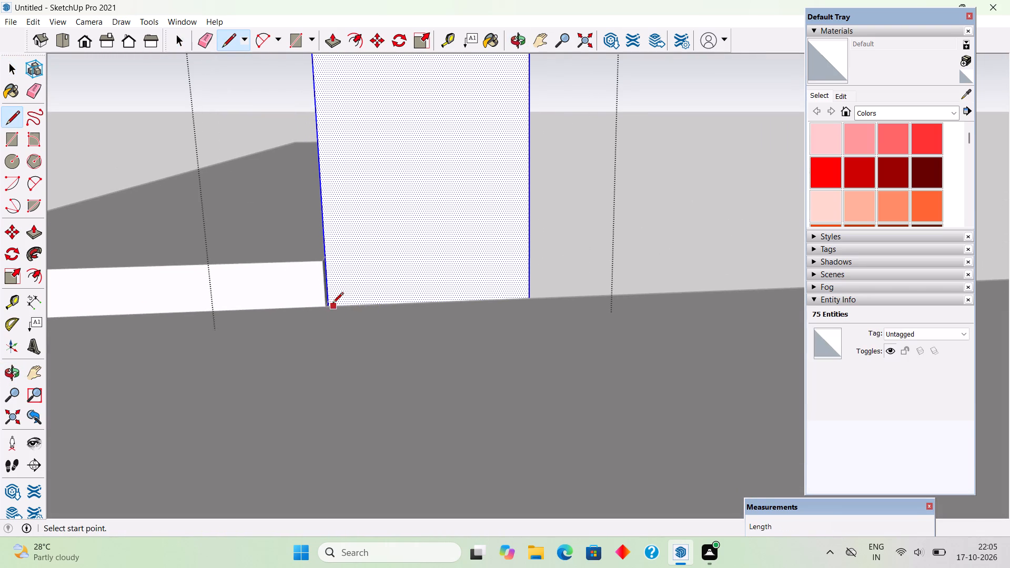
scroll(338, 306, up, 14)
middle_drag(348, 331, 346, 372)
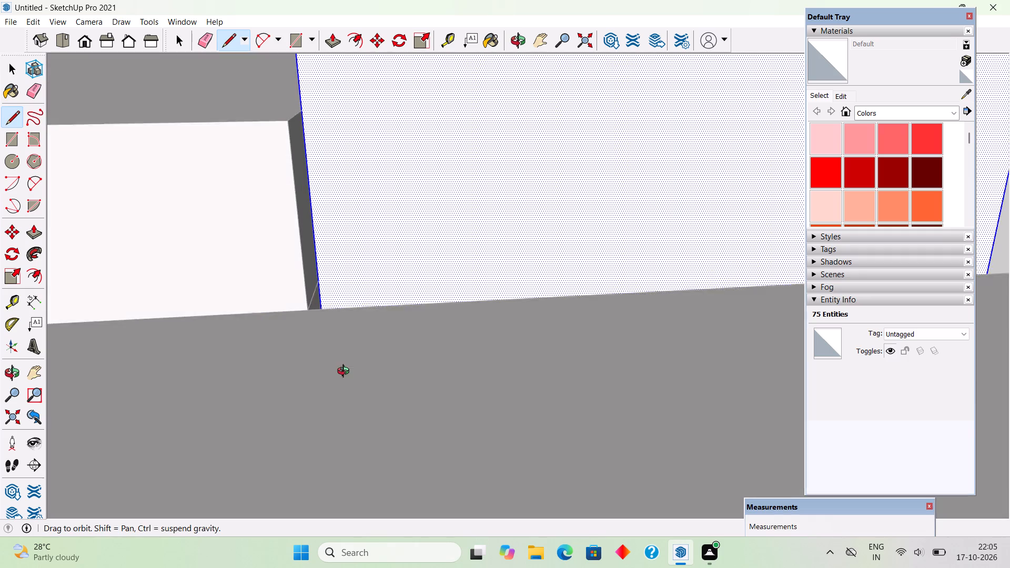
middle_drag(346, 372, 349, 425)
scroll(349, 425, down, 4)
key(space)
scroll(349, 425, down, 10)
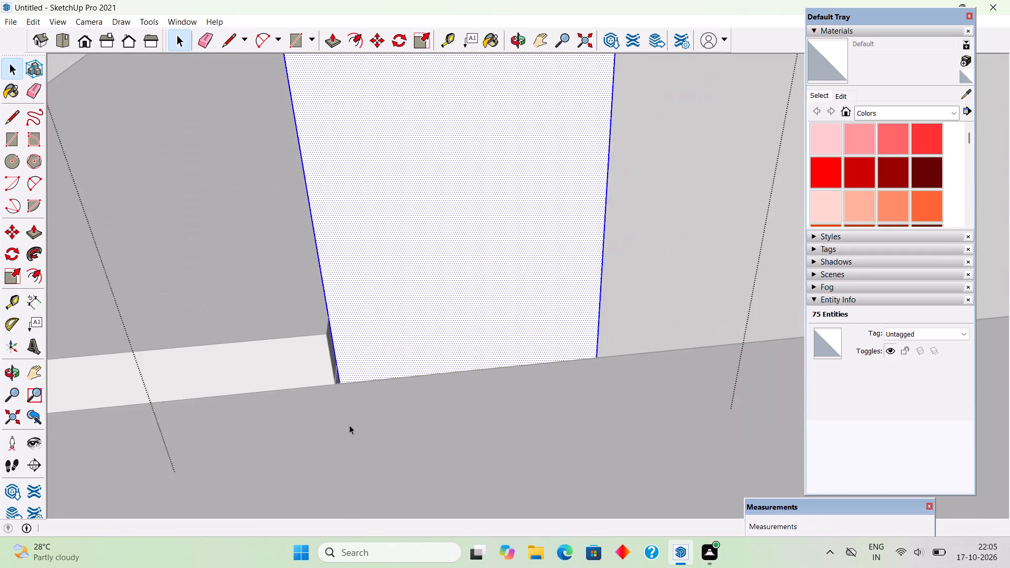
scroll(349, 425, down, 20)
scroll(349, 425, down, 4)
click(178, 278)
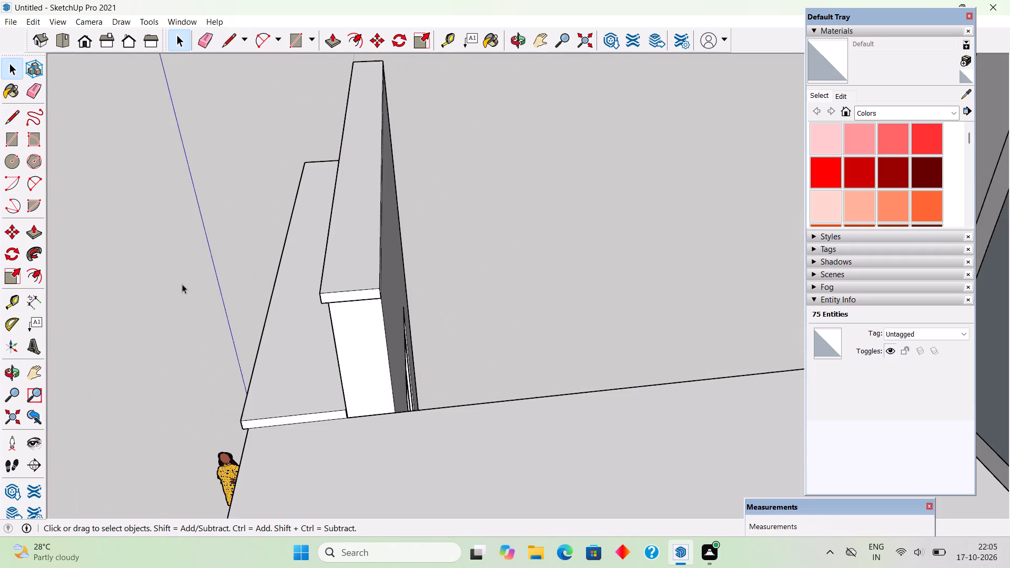
Push/Pull the canopy slab's inner edge face 1" so it closes the gap beside the upper-storey partition wall.
scroll(199, 320, down, 5)
middle_drag(380, 422, 0, 428)
middle_drag(563, 378, 373, 381)
scroll(395, 179, up, 6)
scroll(291, 238, up, 3)
double_click(291, 238)
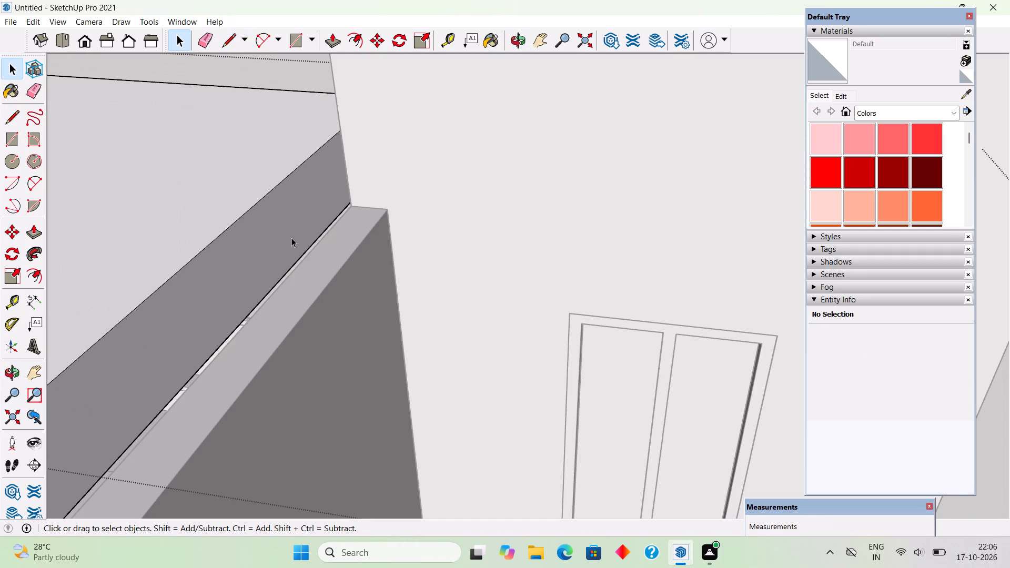
click(291, 238)
key(p)
click(298, 221)
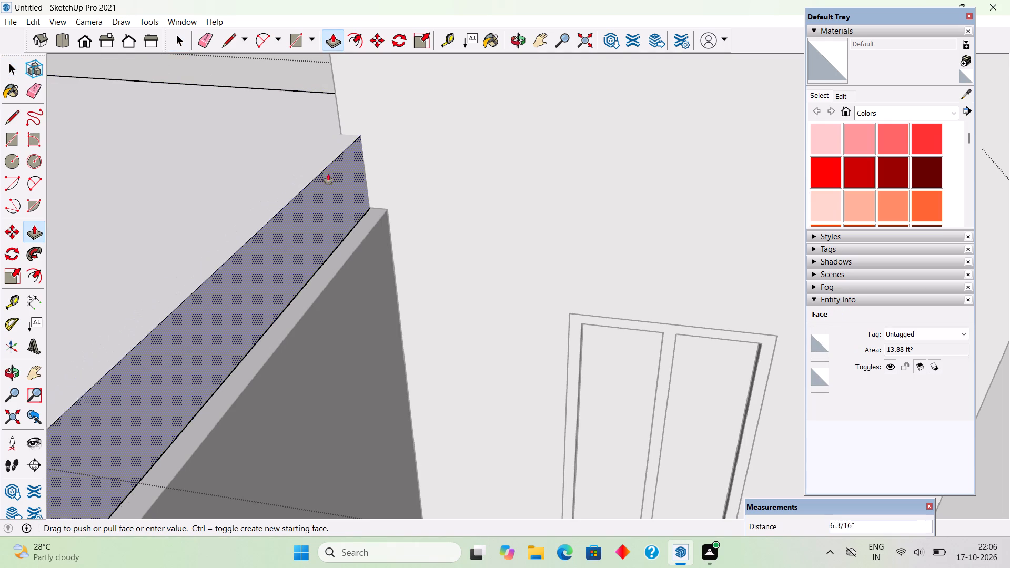
click(341, 113)
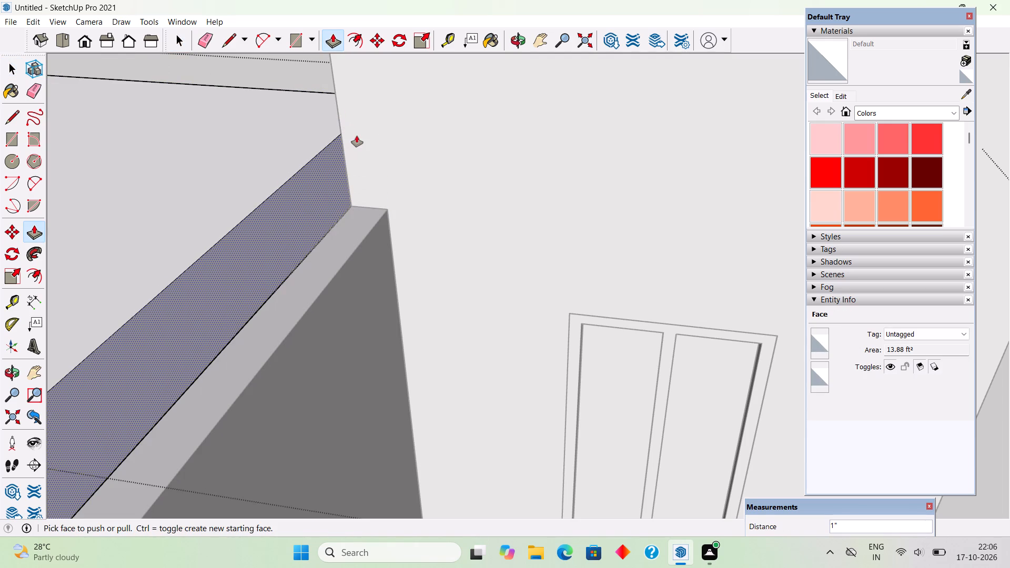
key(space)
scroll(357, 136, down, 16)
click(558, 175)
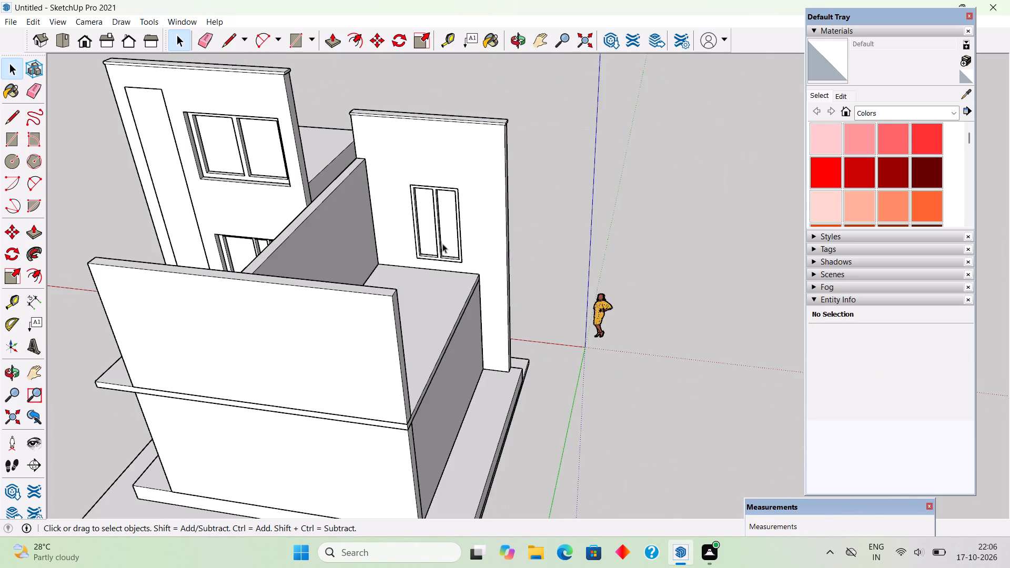
Examine the upper storey's walls, canopy and balcony from the rear, both sides and the front.
middle_drag(305, 319, 233, 333)
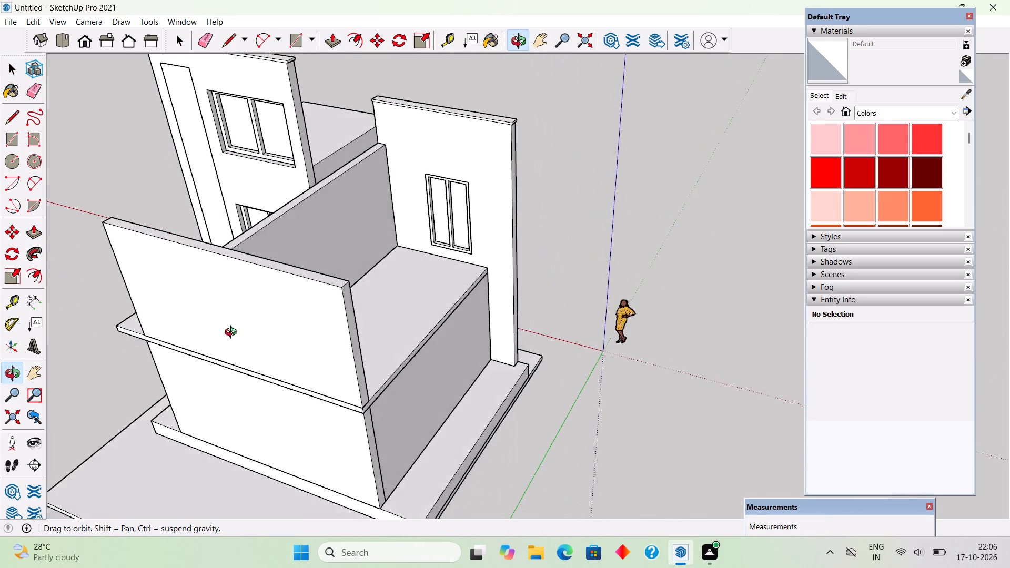
middle_drag(233, 333, 656, 275)
scroll(656, 270, down, 4)
middle_drag(557, 356, 623, 358)
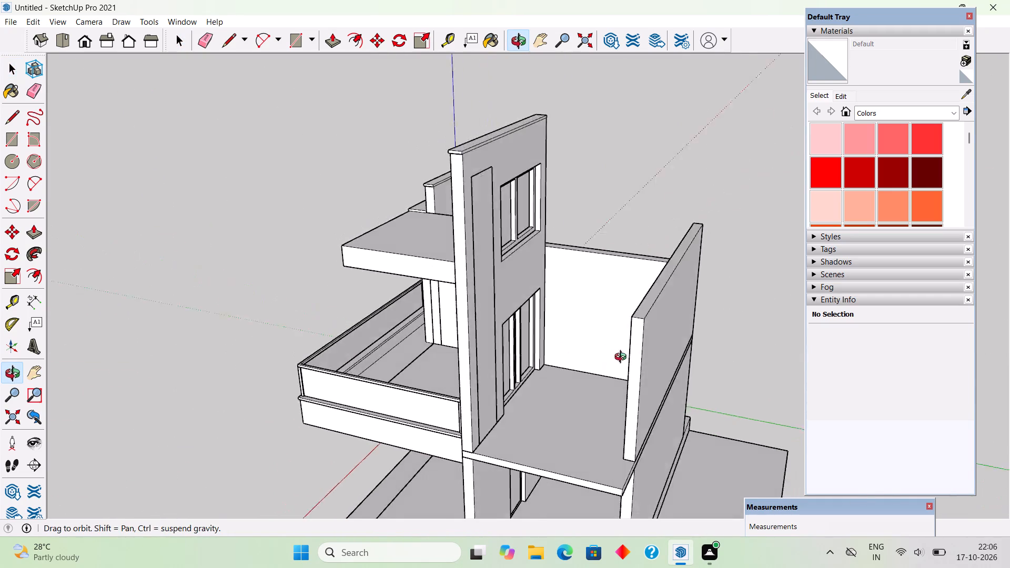
middle_drag(623, 358, 760, 377)
middle_drag(599, 369, 624, 317)
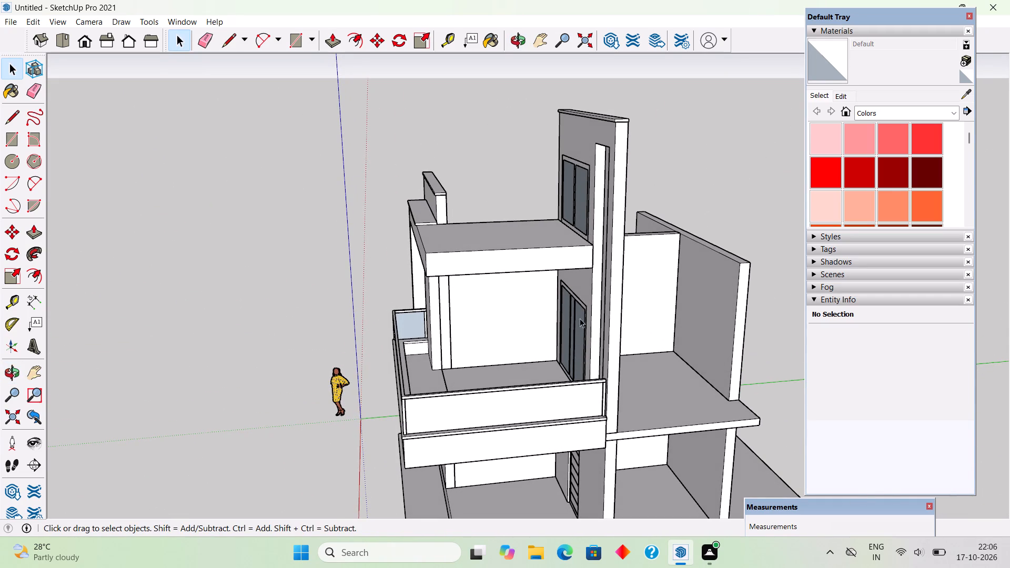
middle_drag(506, 285, 214, 343)
middle_drag(518, 306, 223, 323)
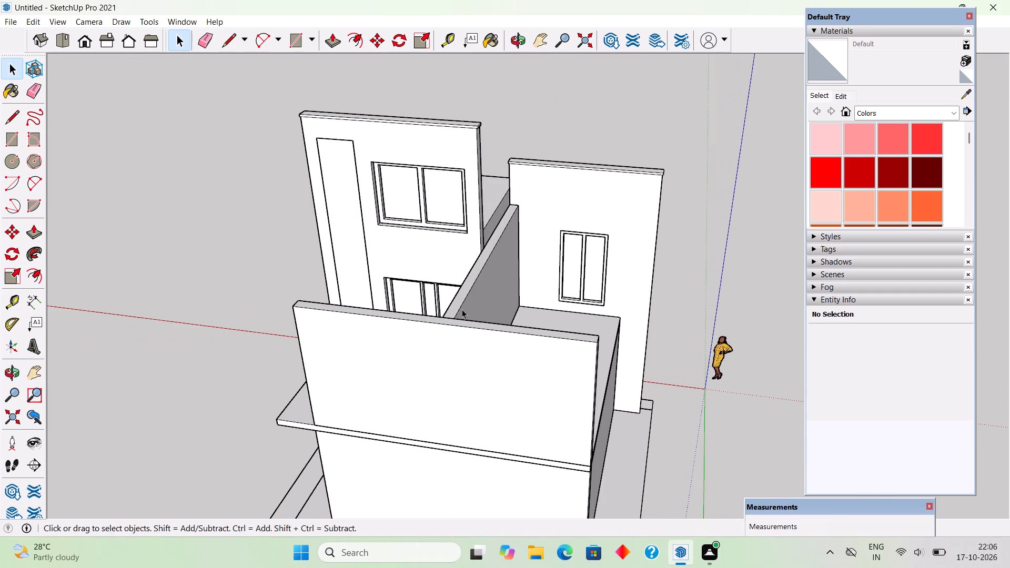
middle_drag(530, 345, 442, 433)
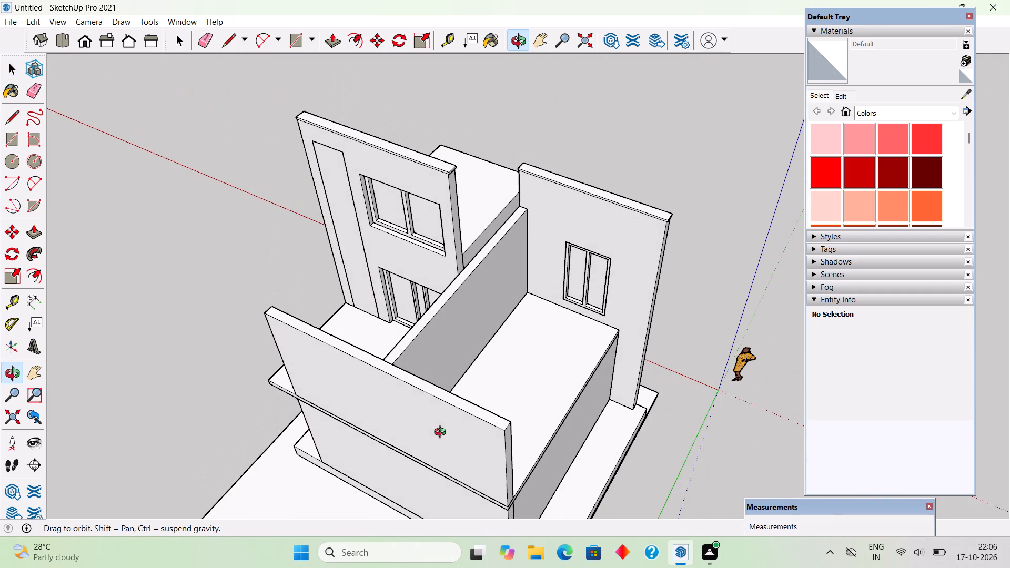
middle_drag(442, 433, 443, 432)
scroll(530, 211, up, 4)
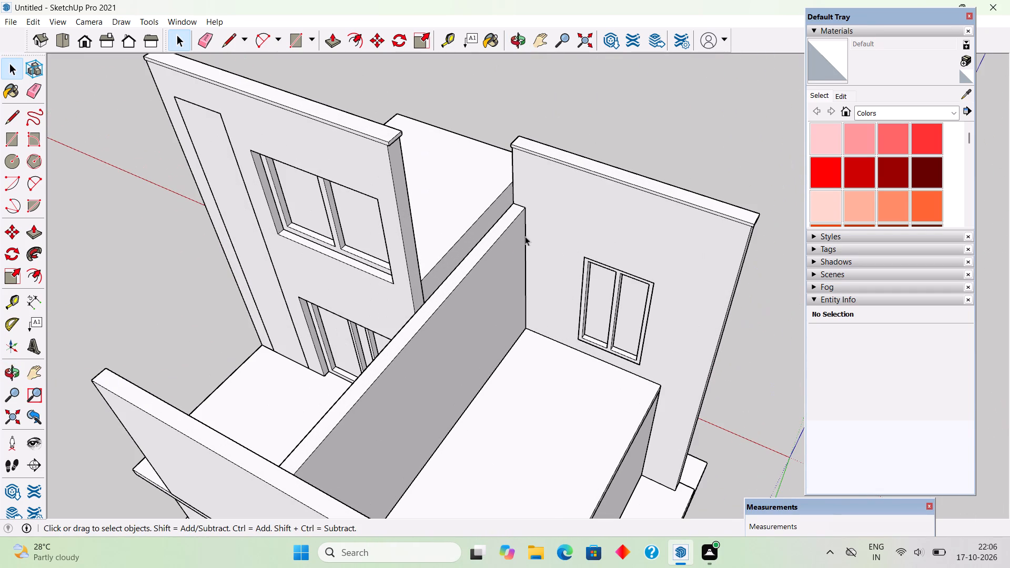
middle_drag(503, 240, 480, 213)
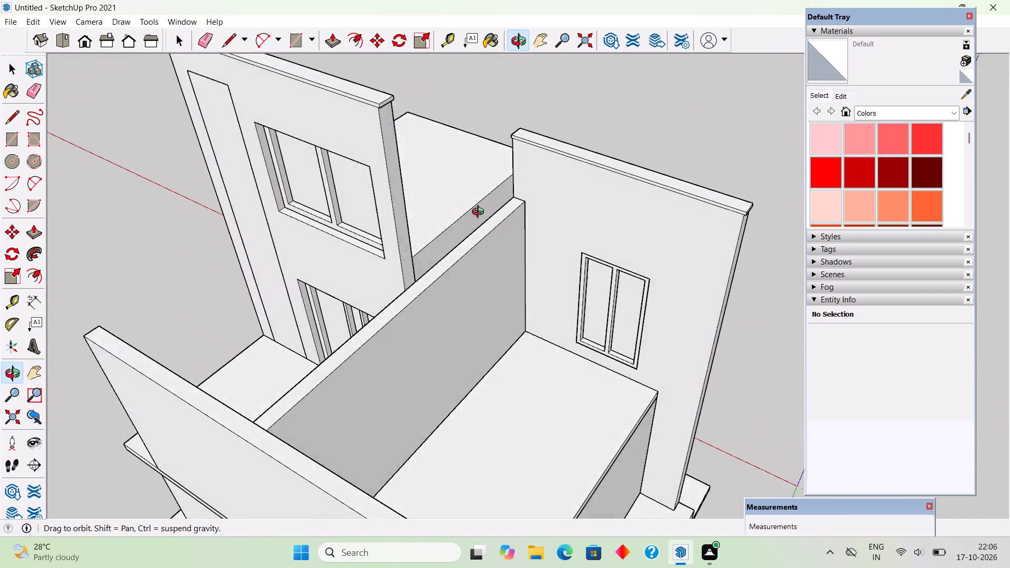
middle_drag(480, 213, 215, 197)
middle_drag(403, 284, 291, 237)
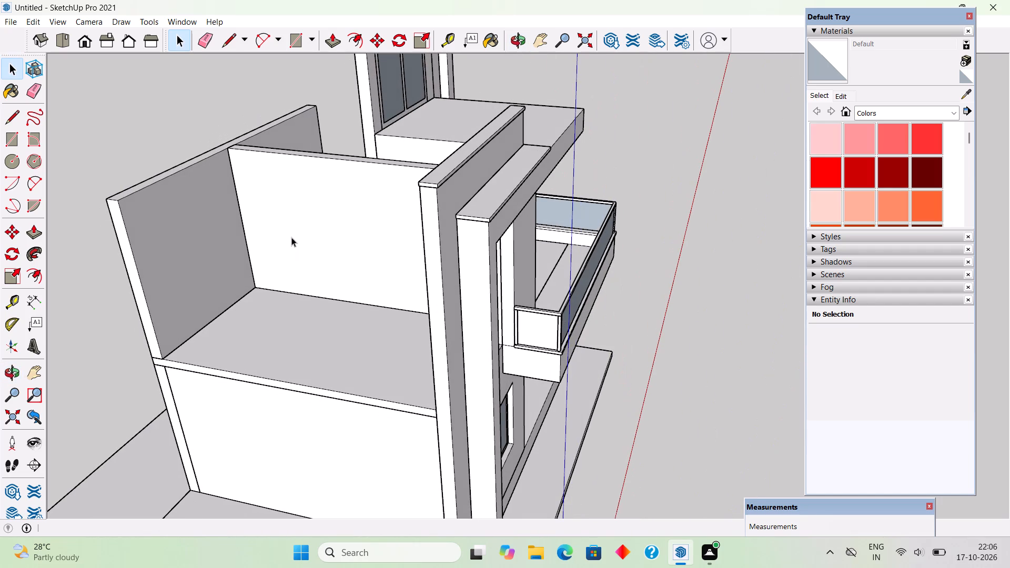
middle_drag(475, 322, 450, 278)
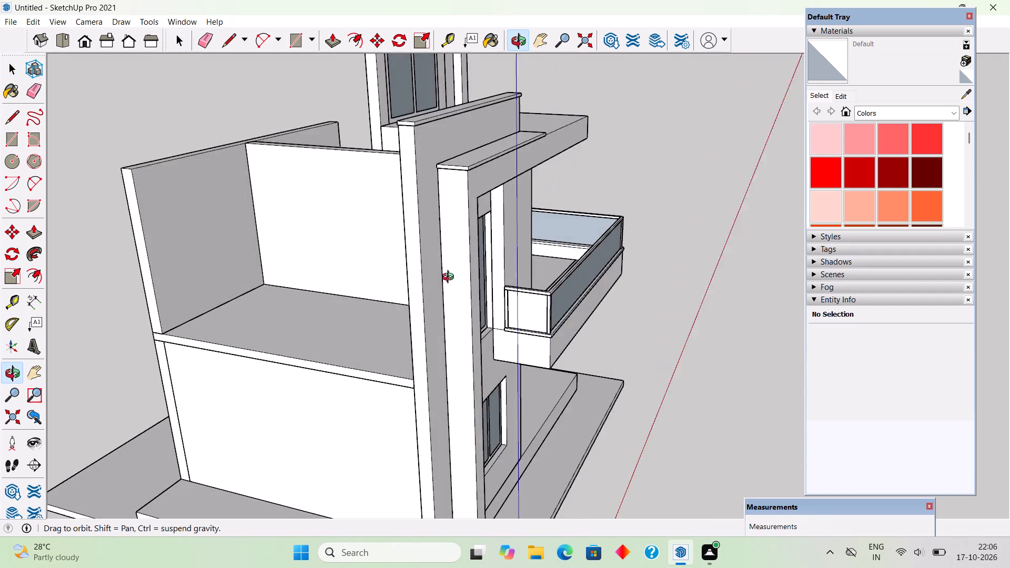
middle_drag(450, 278, 279, 209)
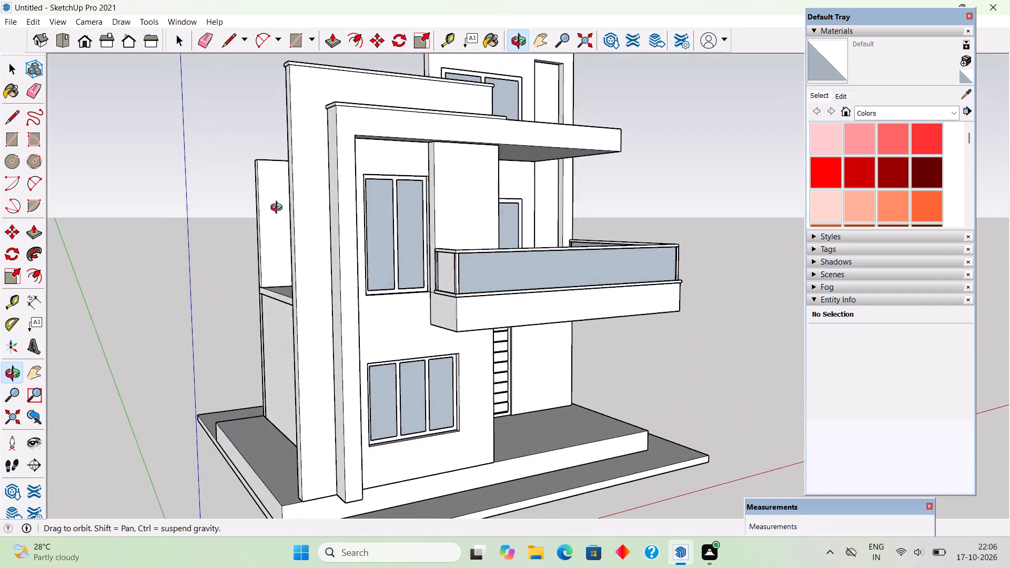
Raise the top of the upper-storey partition wall running front to back by 1' 6", level with the canopy's top.
middle_drag(279, 209, 725, 319)
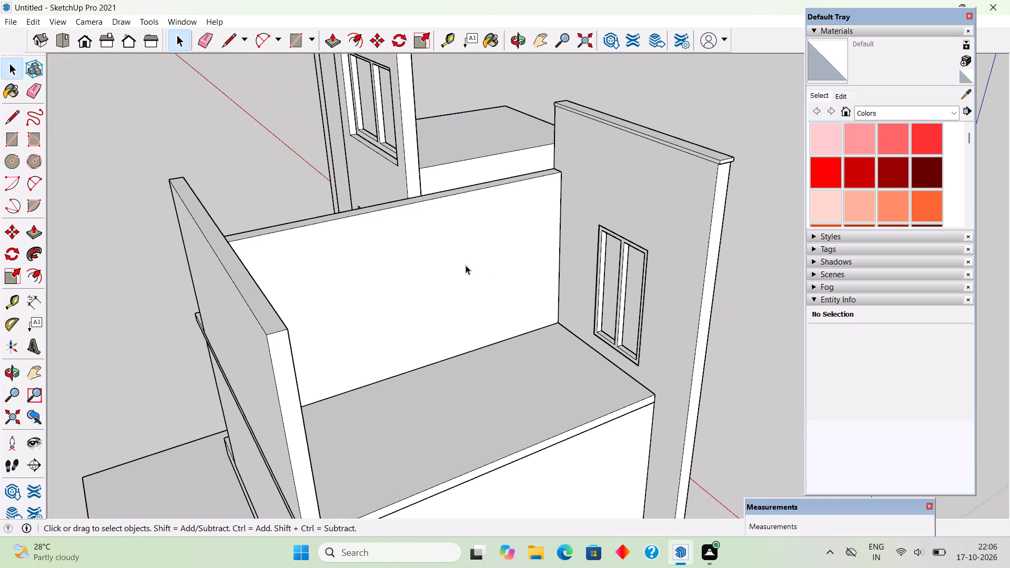
scroll(494, 207, up, 1)
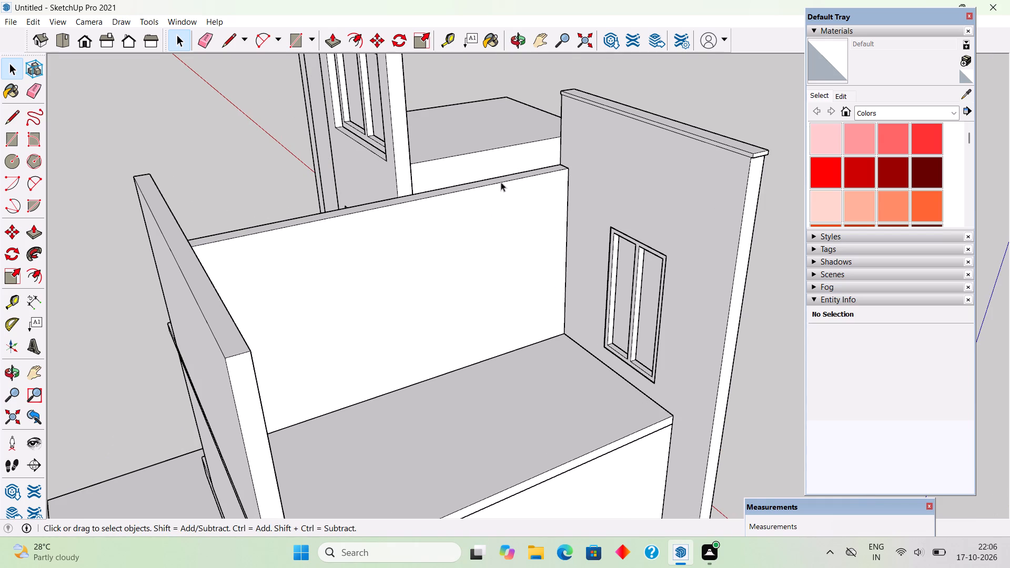
triple_click(501, 182)
key(p)
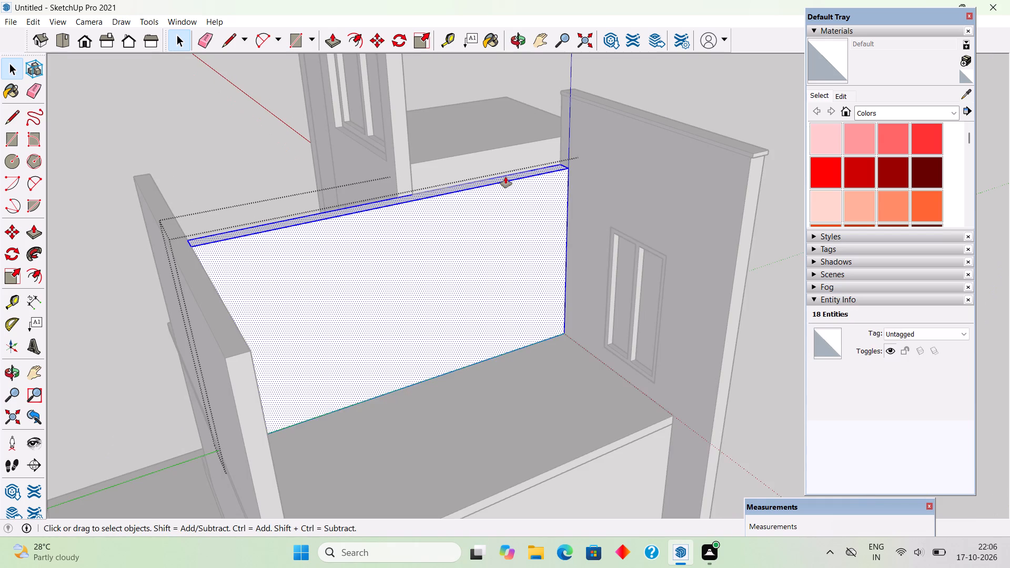
click(506, 177)
middle_drag(501, 151, 512, 246)
middle_drag(501, 175, 328, 267)
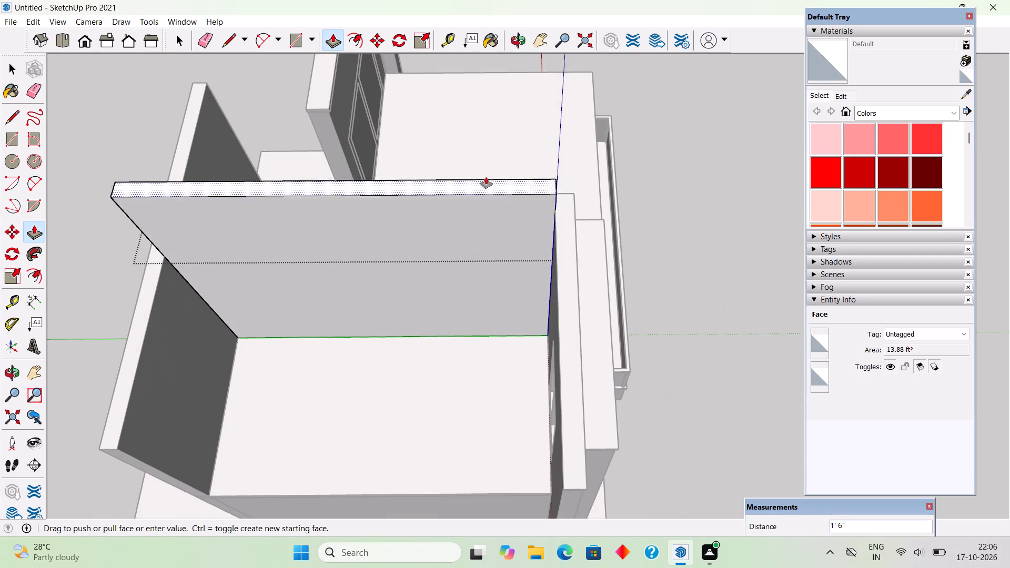
click(504, 168)
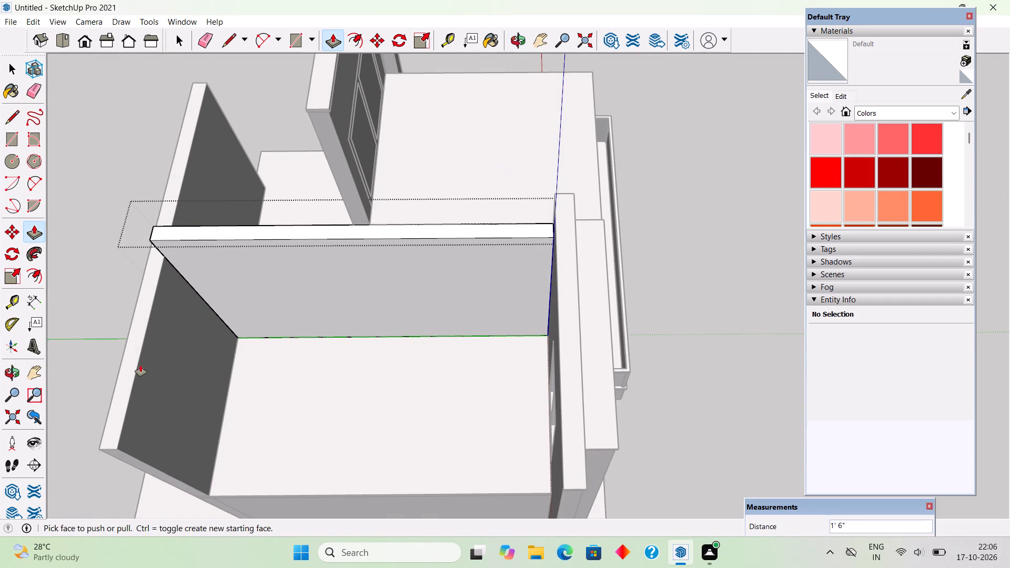
key(space)
Raise the top of the upper-storey rear wall by 1' 6" to match the partition wall's height.
triple_click(140, 381)
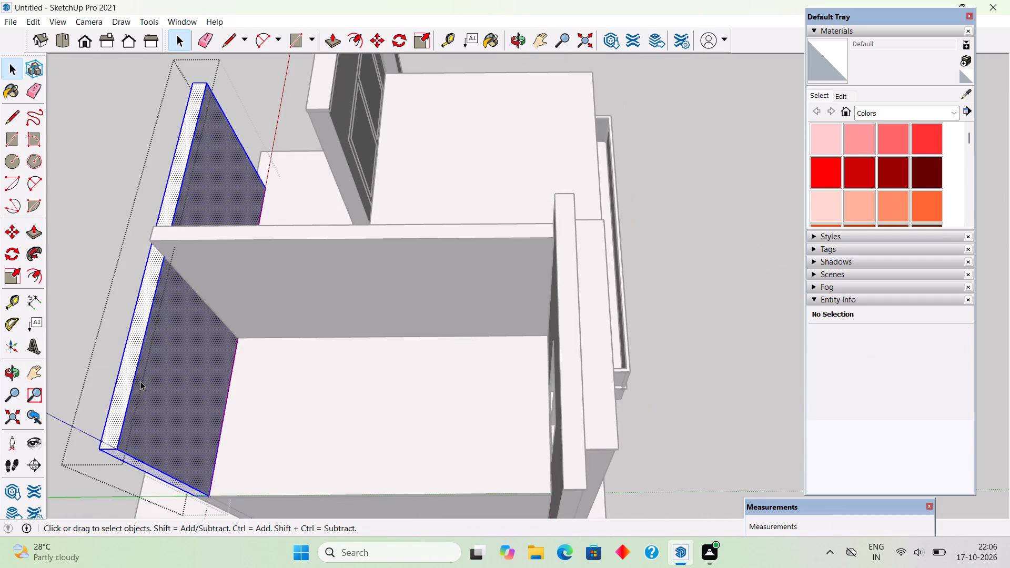
key(p)
click(147, 301)
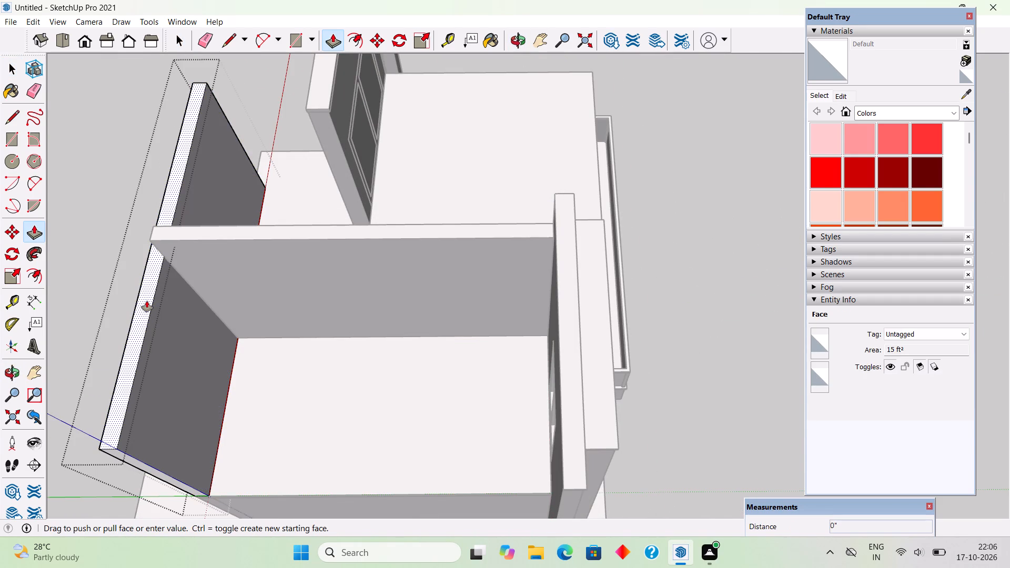
click(257, 234)
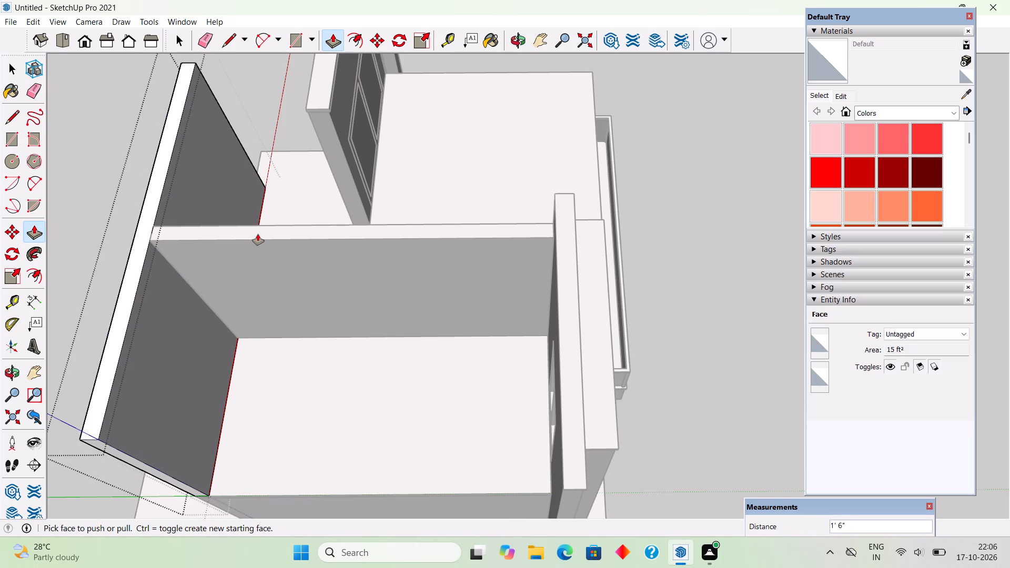
scroll(317, 273, down, 3)
key(space)
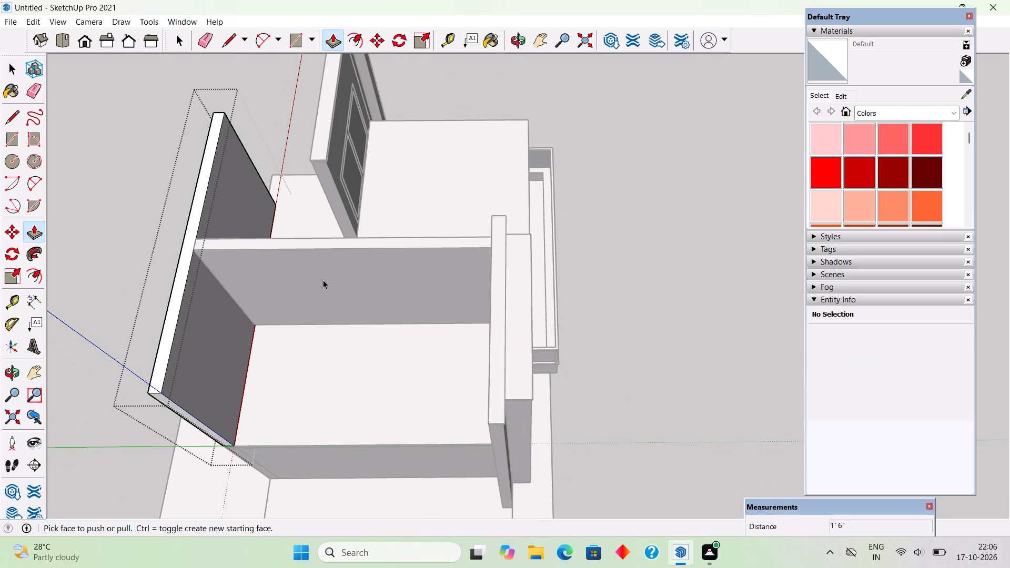
click(128, 215)
Move the ground-floor side wall beneath the open room outward 2' 6", flush with the end of the front wall.
middle_drag(306, 376, 515, 339)
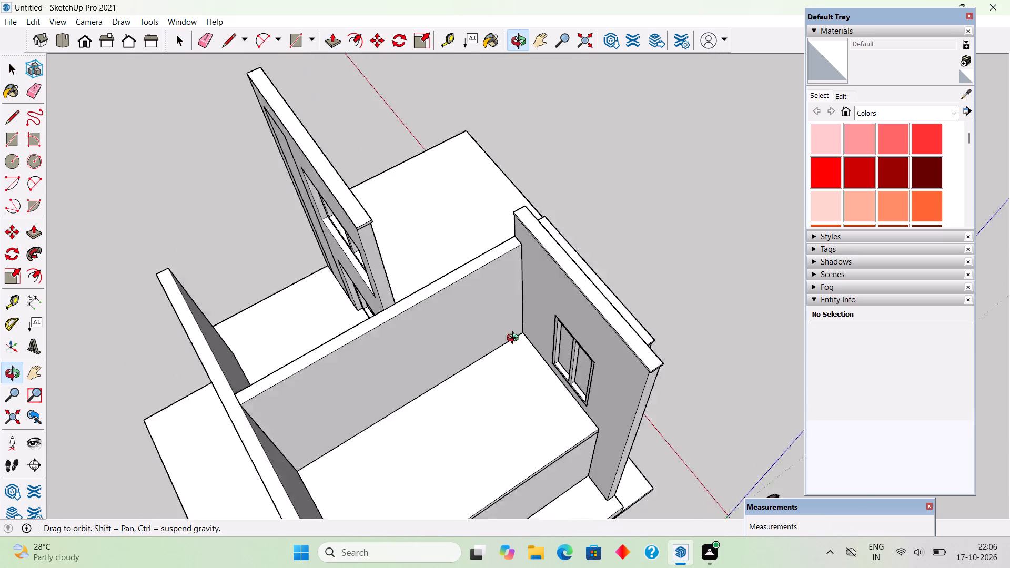
middle_drag(515, 339, 576, 303)
scroll(582, 304, down, 3)
middle_drag(426, 364, 343, 262)
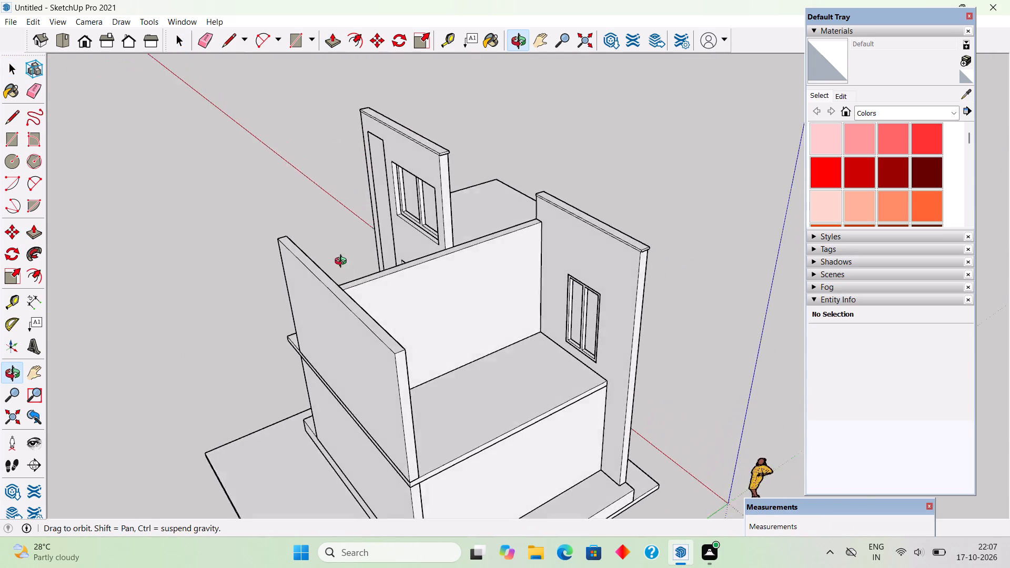
middle_drag(343, 262, 337, 255)
middle_drag(496, 387, 401, 393)
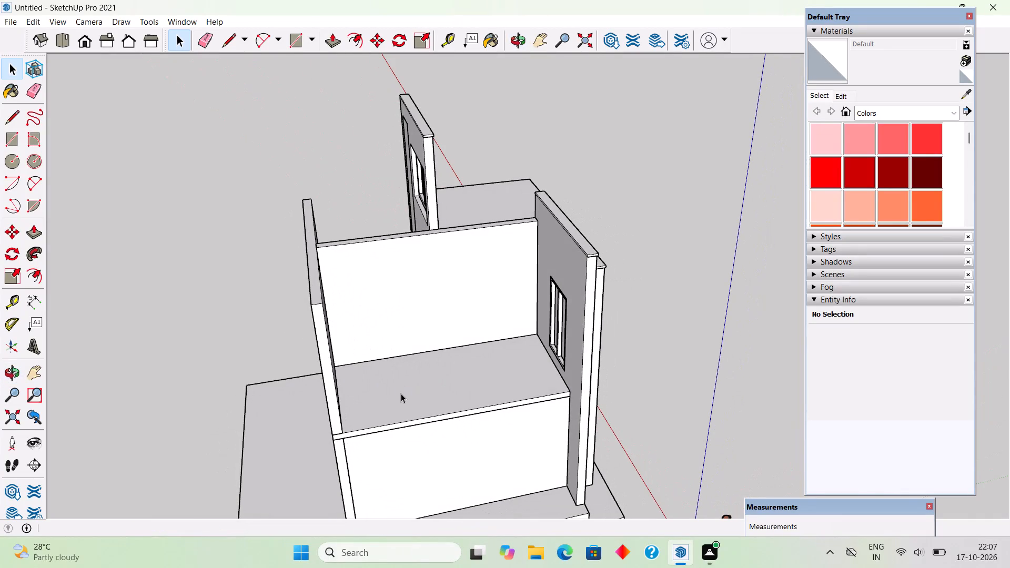
key(t)
scroll(505, 378, down, 3)
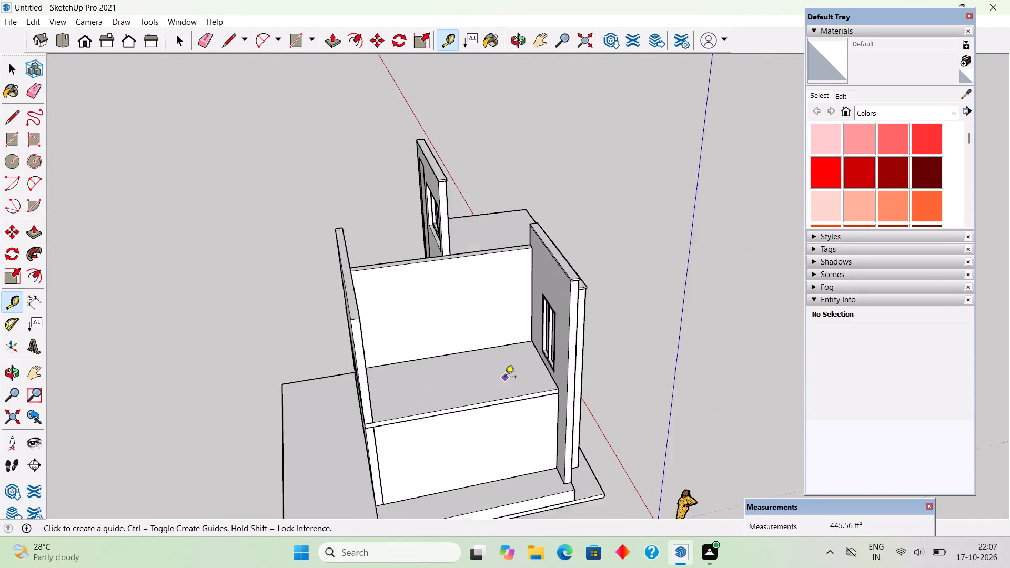
scroll(505, 378, down, 2)
key(space)
scroll(397, 471, up, 9)
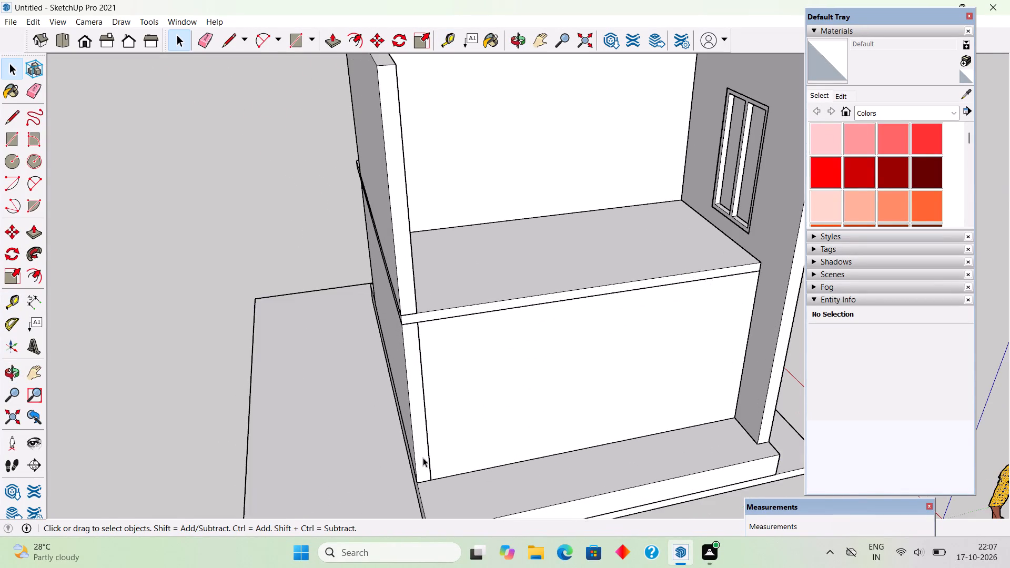
scroll(423, 457, down, 3)
click(462, 441)
scroll(671, 452, up, 2)
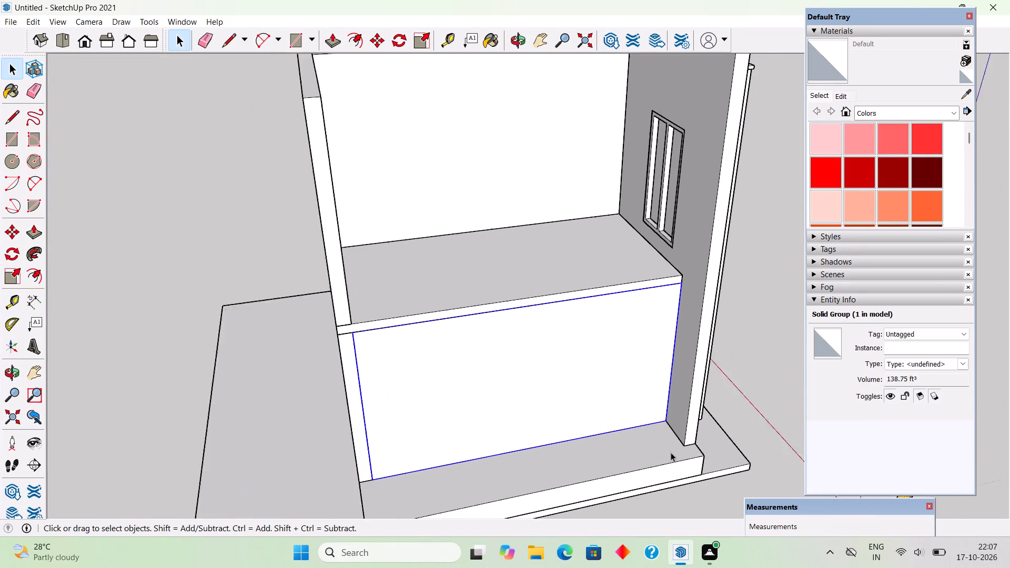
scroll(671, 452, up, 1)
key(m)
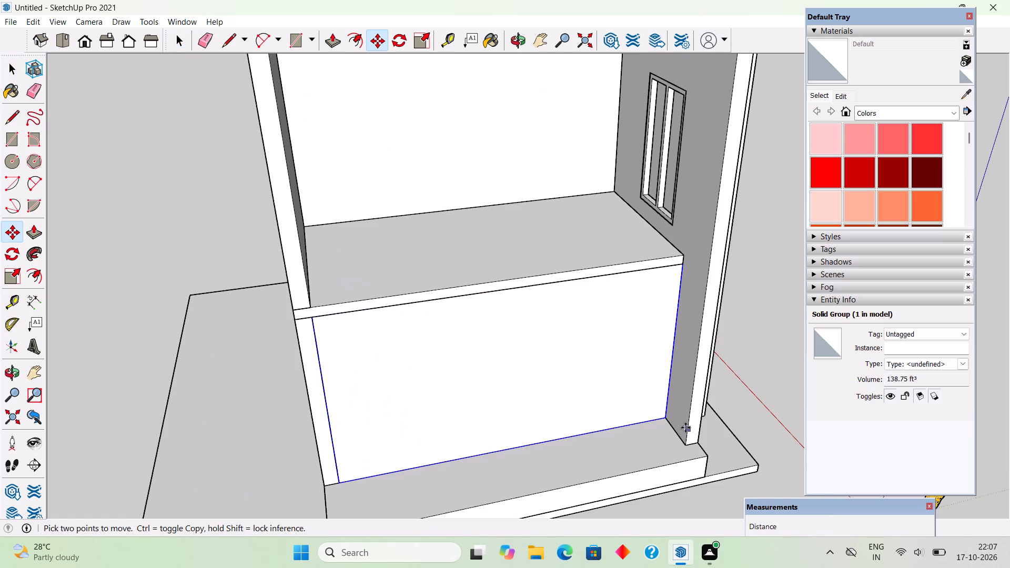
click(664, 413)
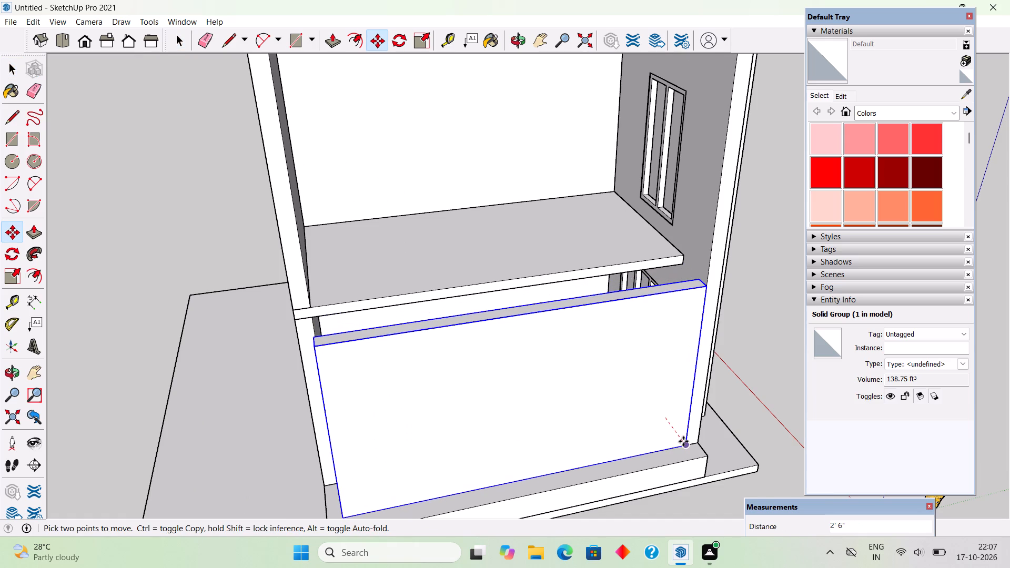
click(683, 441)
key(space)
Push/Pull the end face of the ground-floor rear wall outward 2' 6" to meet the moved side wall.
triple_click(307, 338)
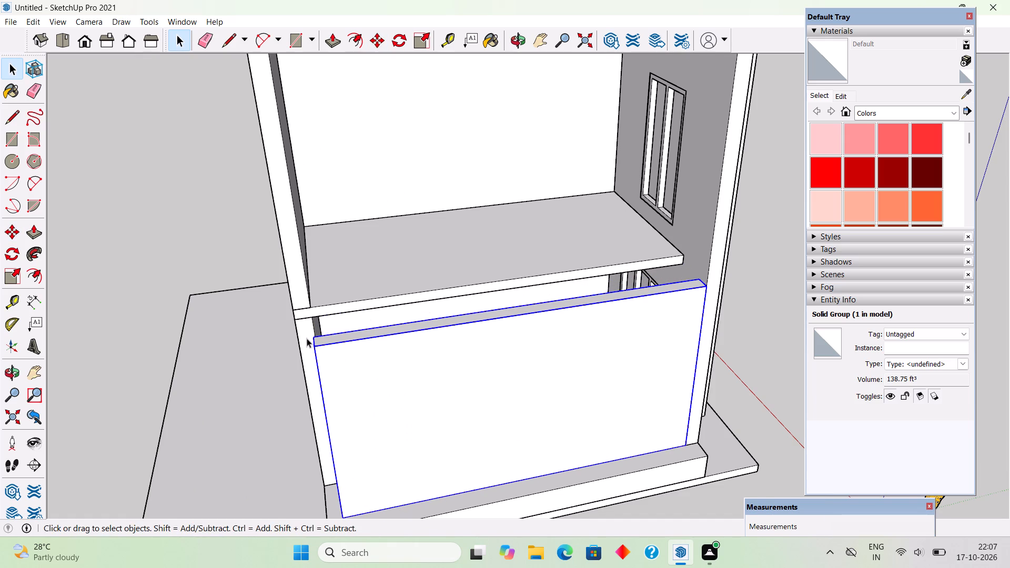
key(p)
click(307, 338)
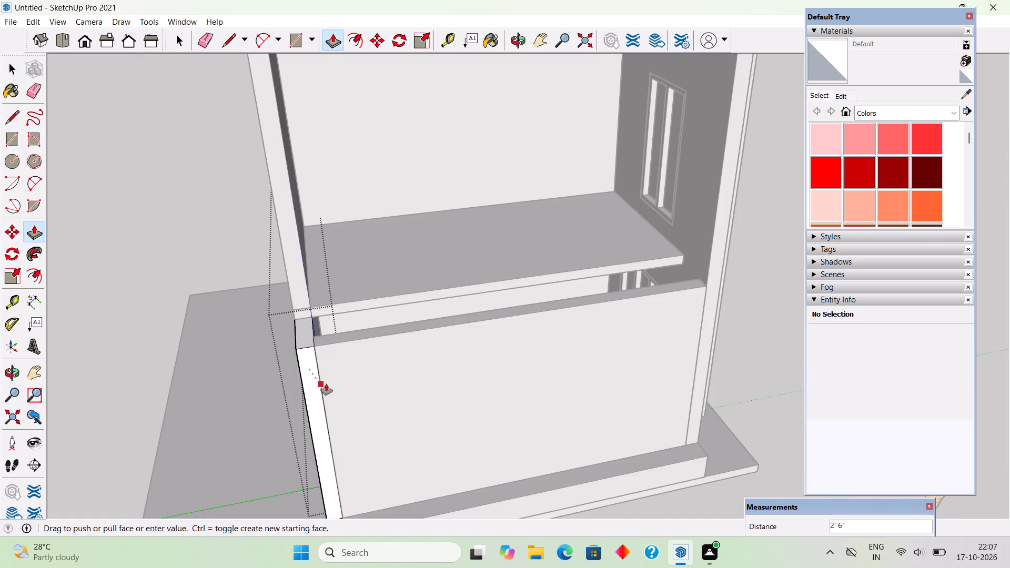
click(326, 384)
key(space)
Push/Pull the end face of the upper-storey rear wall outward 2' 6", flush with the ground-floor wall below.
triple_click(296, 272)
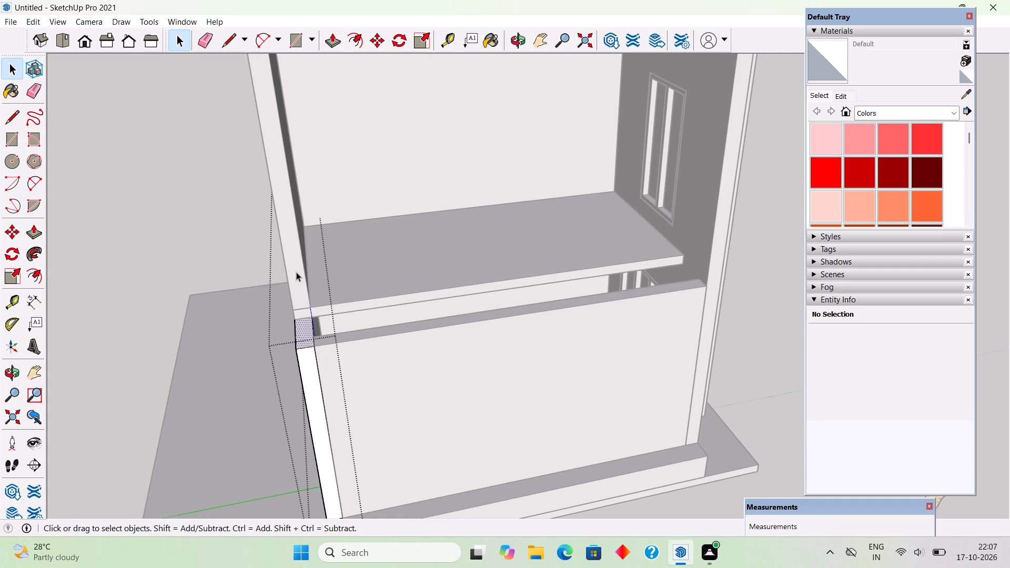
key(p)
click(296, 272)
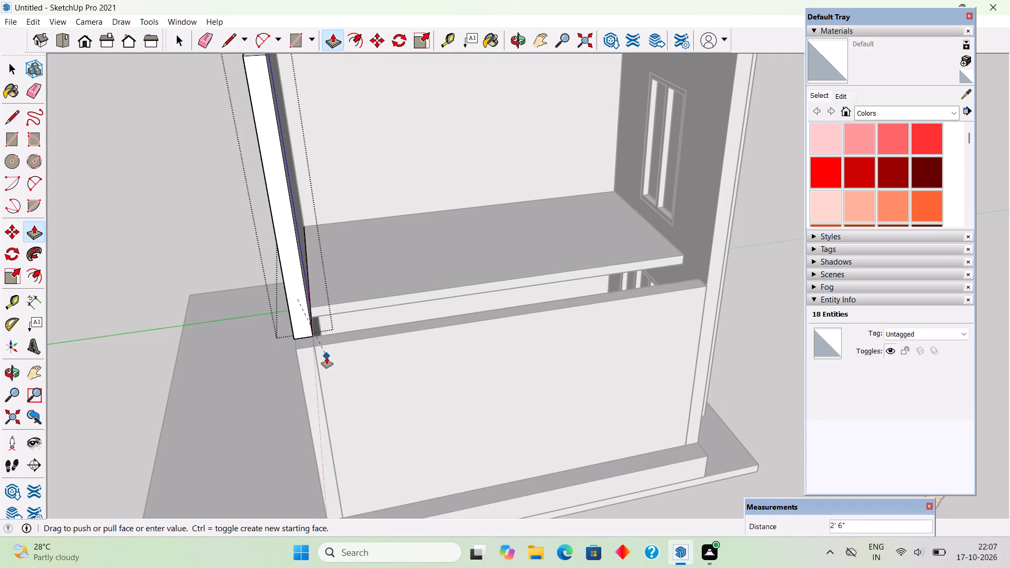
click(327, 357)
key(space)
Push/Pull the open side edge of the upper-storey floor slab outward 2' 6" to cover the moved side wall.
triple_click(373, 303)
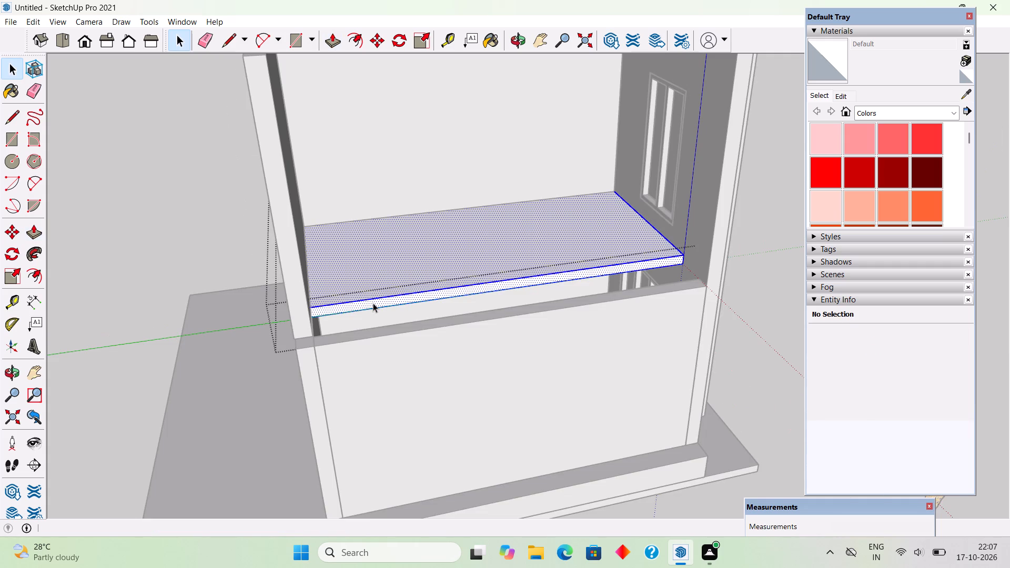
key(p)
click(373, 303)
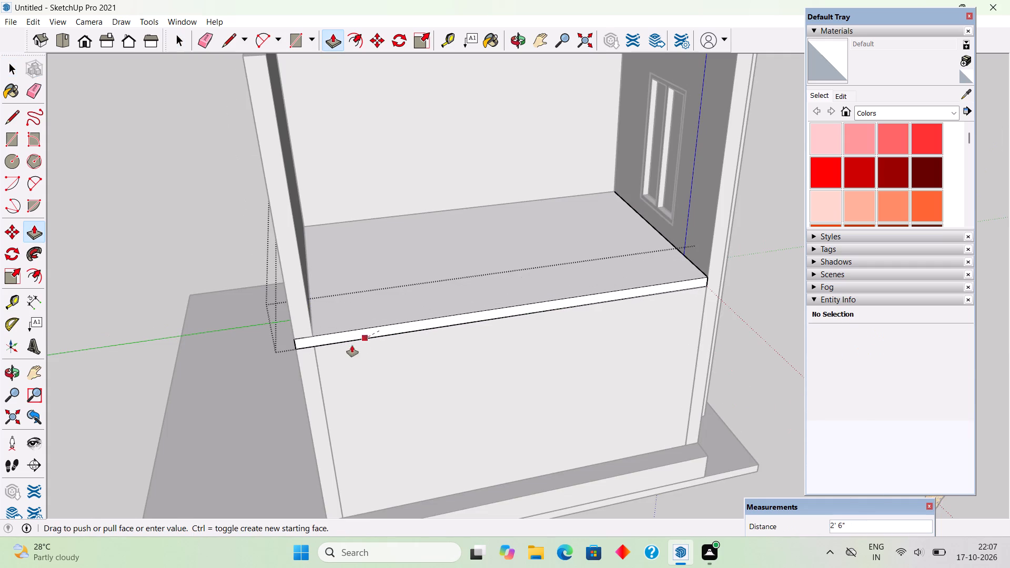
click(318, 361)
key(space)
scroll(318, 361, down, 4)
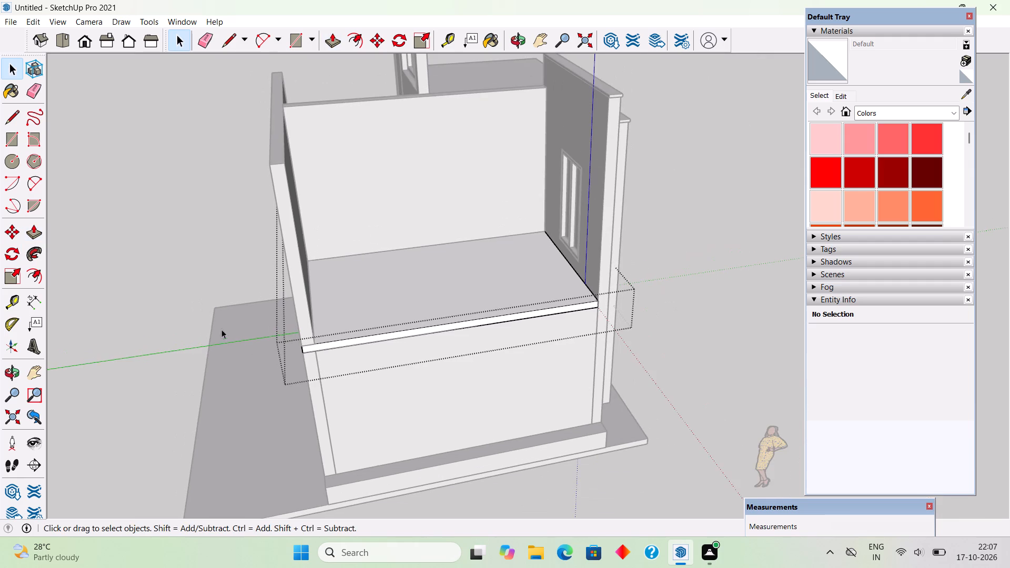
click(178, 271)
Draw a 9" wide rectangle along the floor slab's open side edge between the front and rear walls, using a 9" guide.
middle_drag(553, 364, 493, 472)
scroll(550, 374, down, 1)
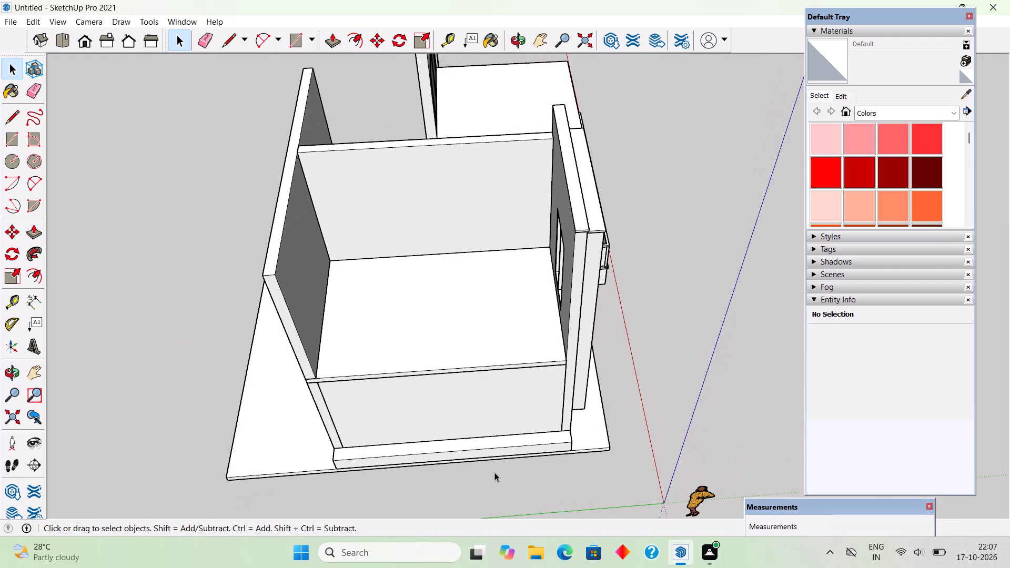
key(t)
click(502, 366)
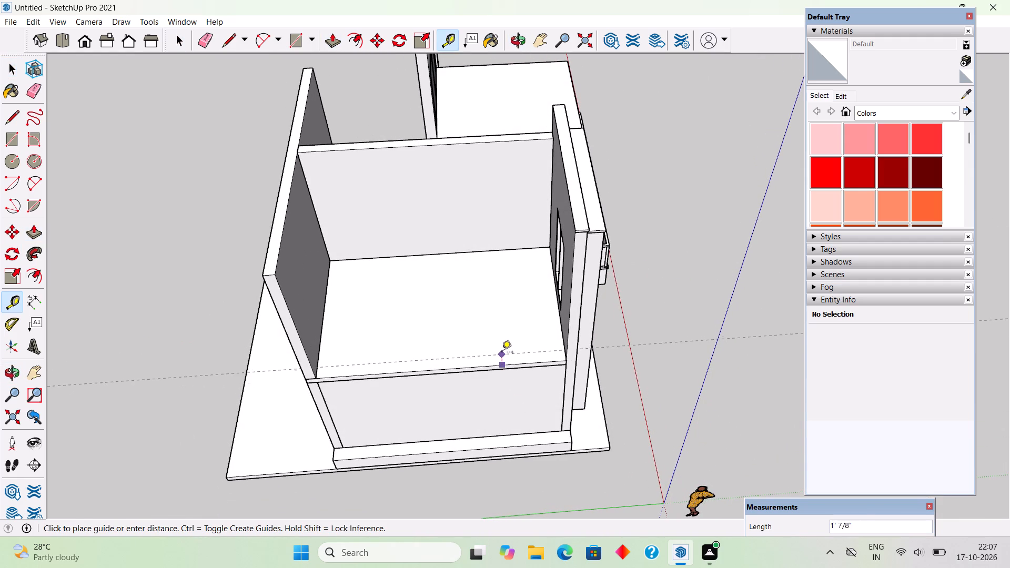
text(9")
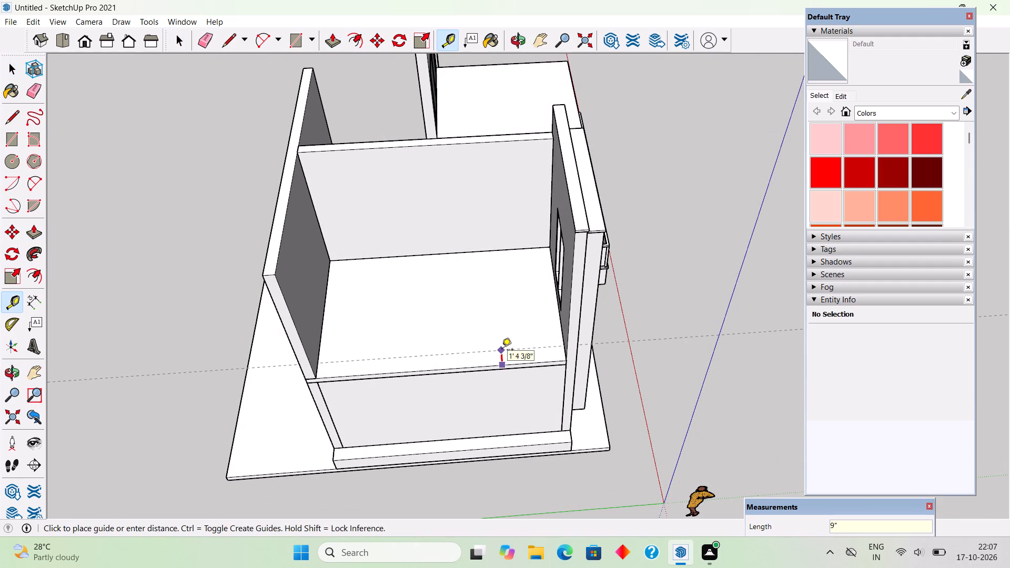
key(Return)
key(space)
text(r)
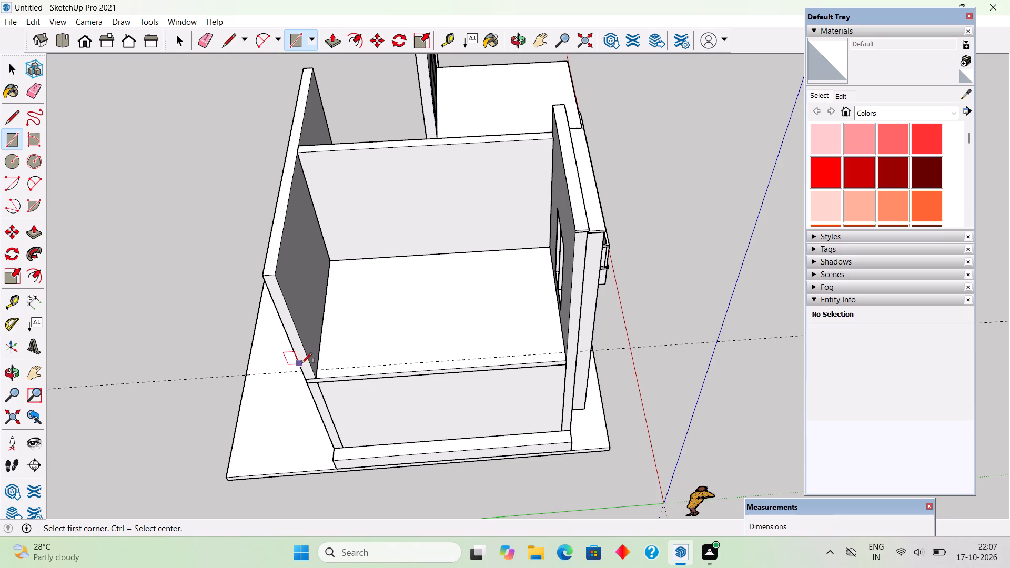
scroll(321, 373, up, 2)
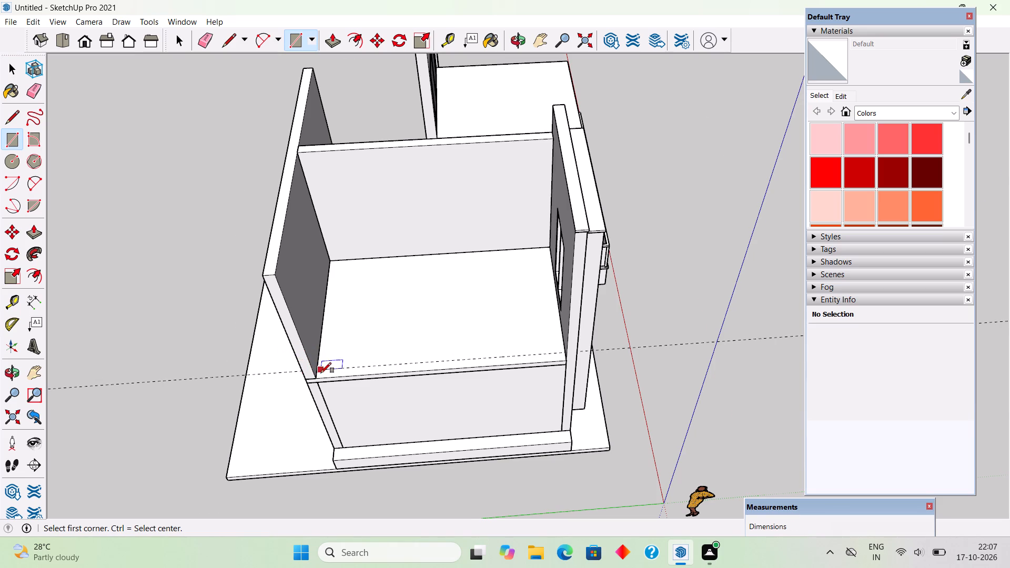
scroll(321, 373, up, 3)
click(315, 369)
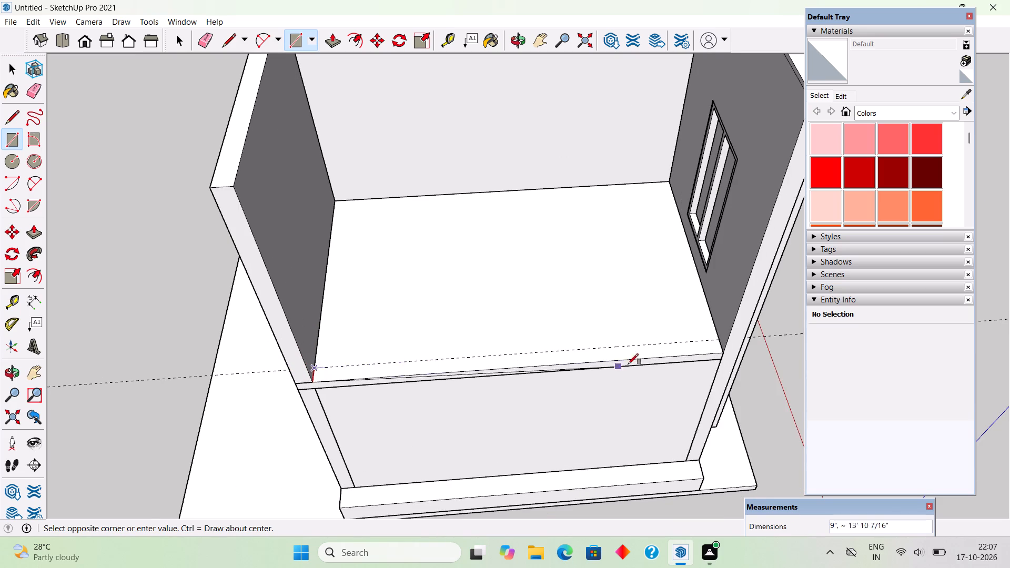
click(722, 353)
Push/Pull the 9" strip up 11' 6", level with the rear wall's top, and make the new side wall a group.
key(p)
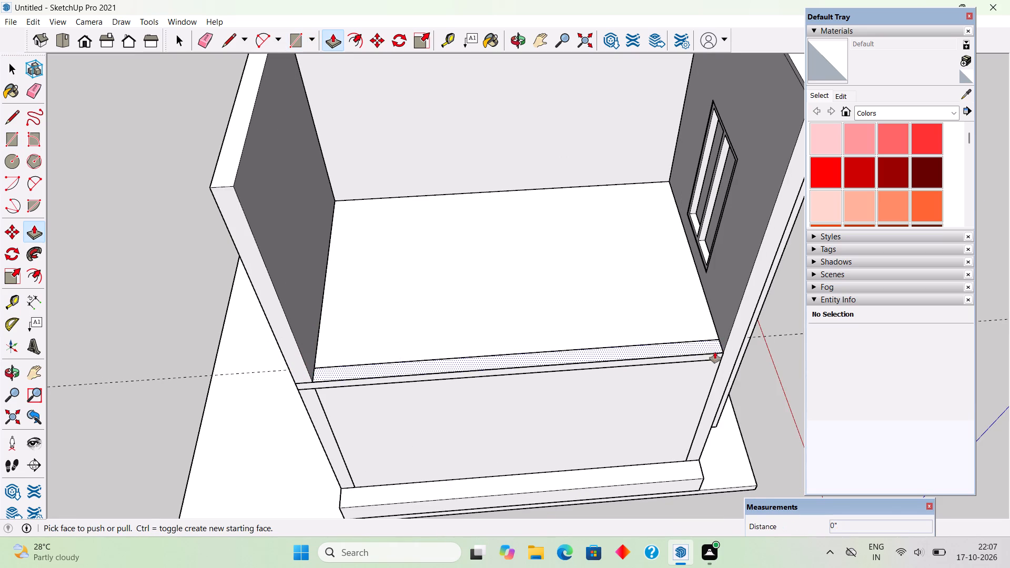
click(708, 349)
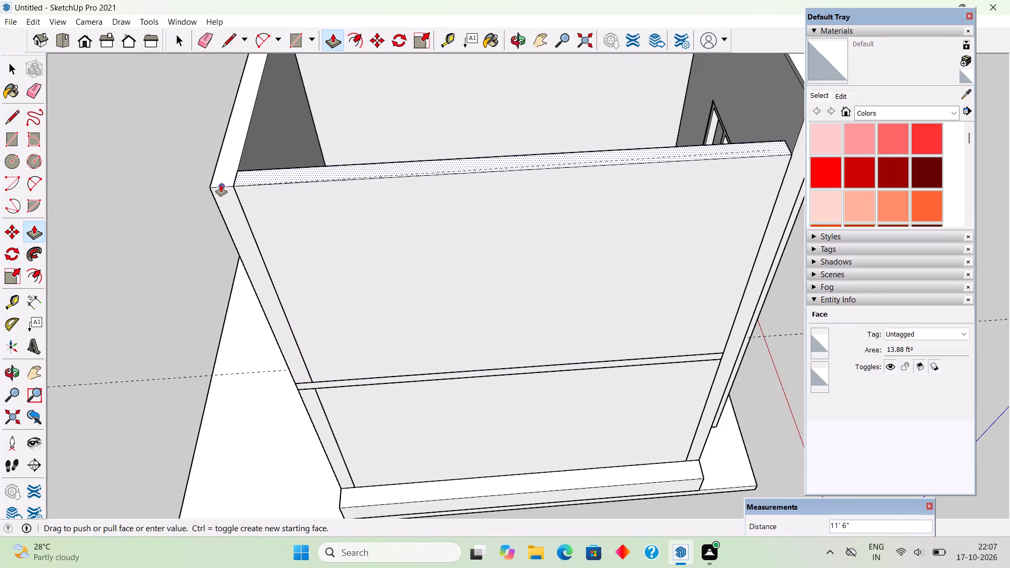
click(221, 185)
key(space)
triple_click(361, 248)
right_click(363, 249)
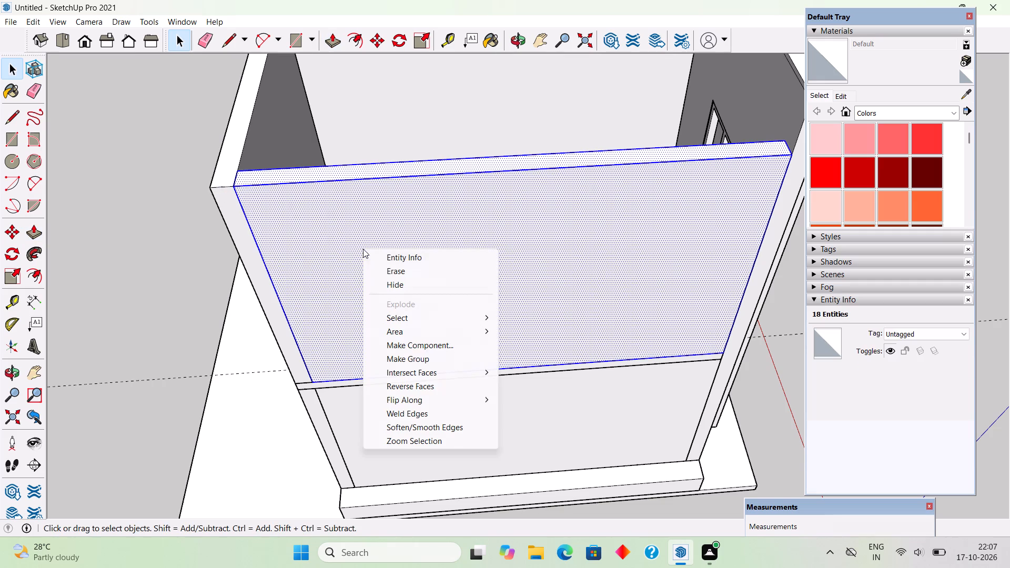
click(422, 354)
Examine the whole house from the front and the balcony side with the new upper-storey side wall in place.
scroll(422, 354, down, 8)
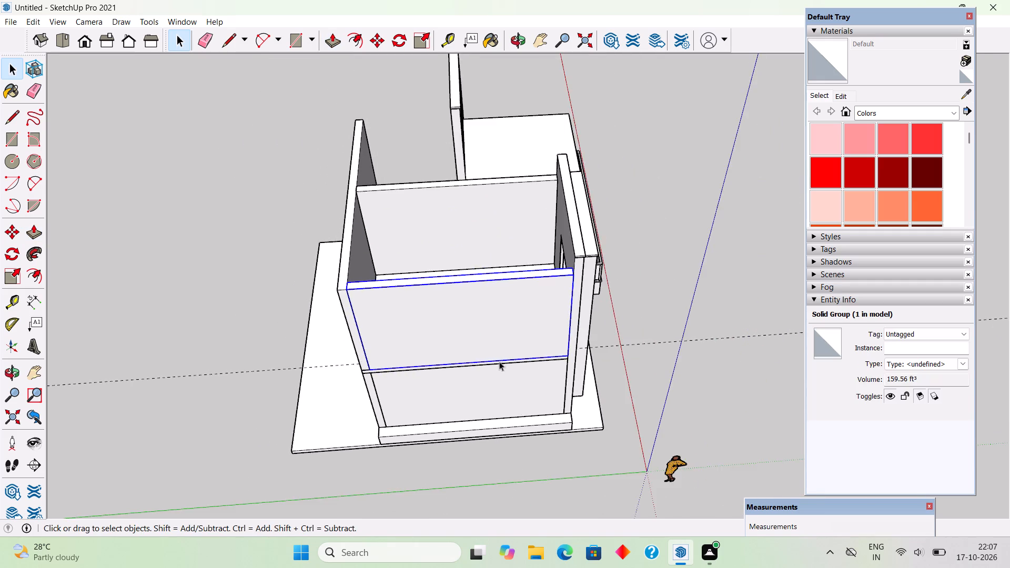
middle_drag(484, 347, 229, 220)
middle_drag(558, 288, 247, 276)
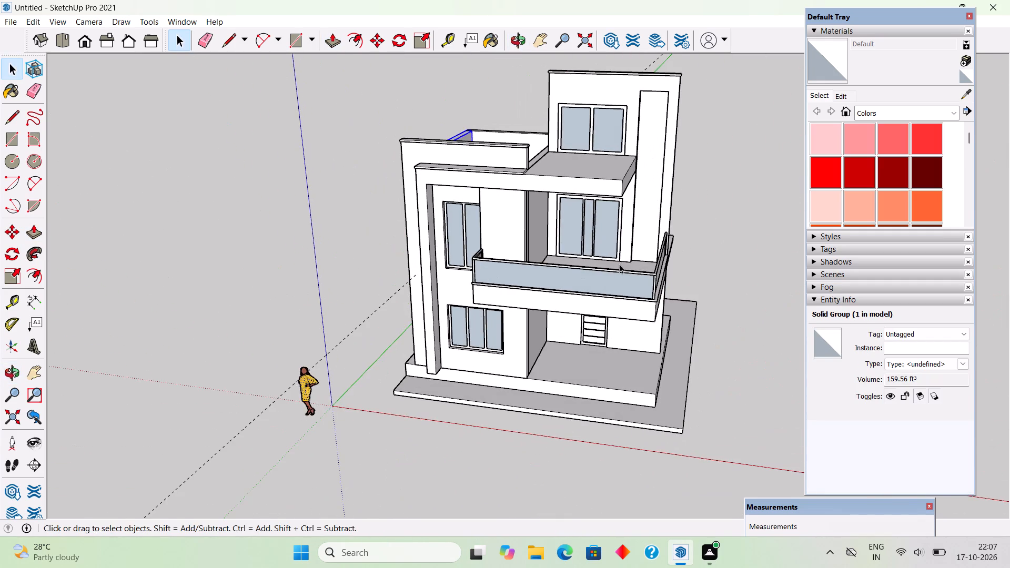
middle_drag(598, 261, 416, 259)
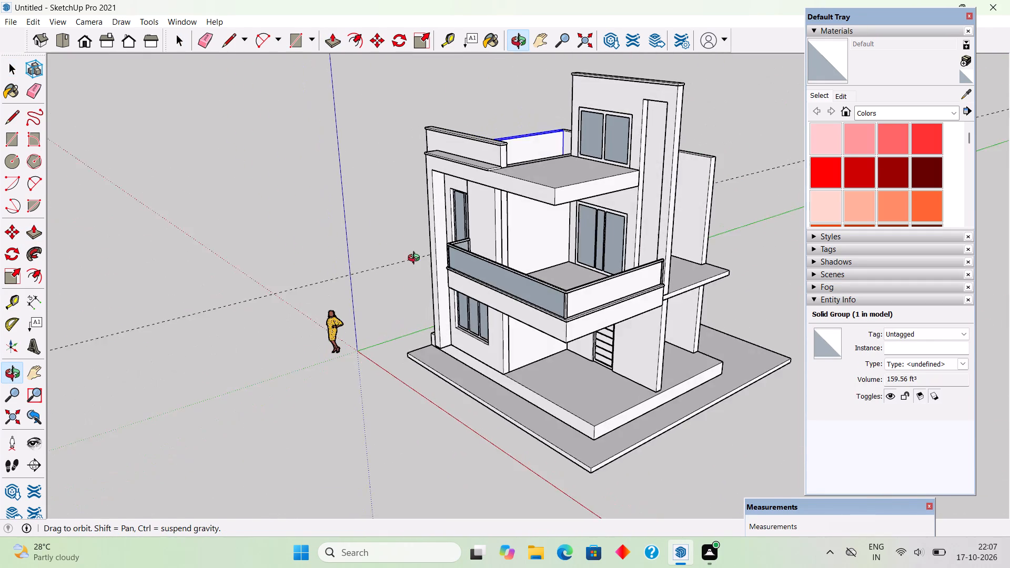
middle_drag(416, 259, 642, 205)
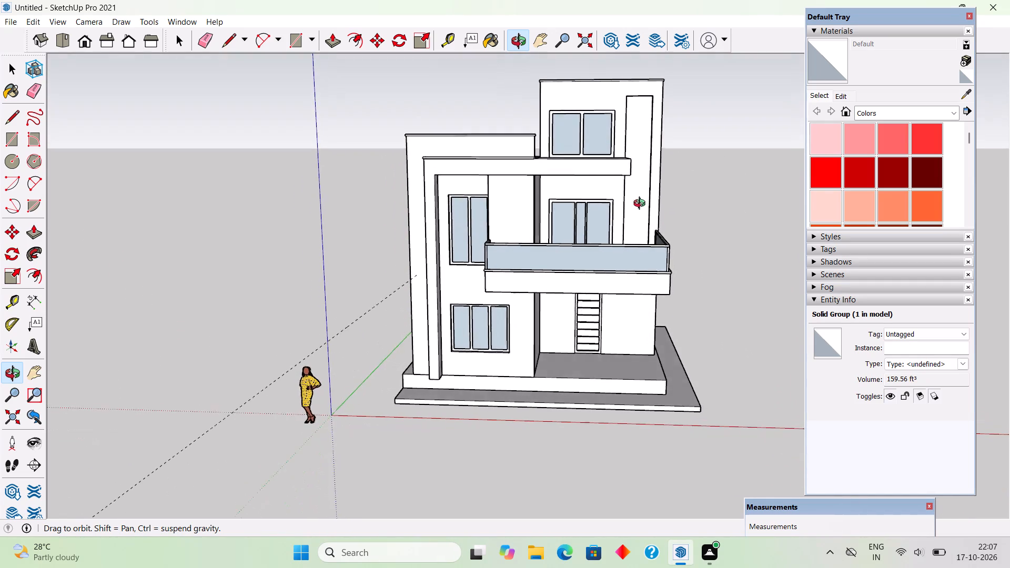
middle_drag(642, 205, 626, 206)
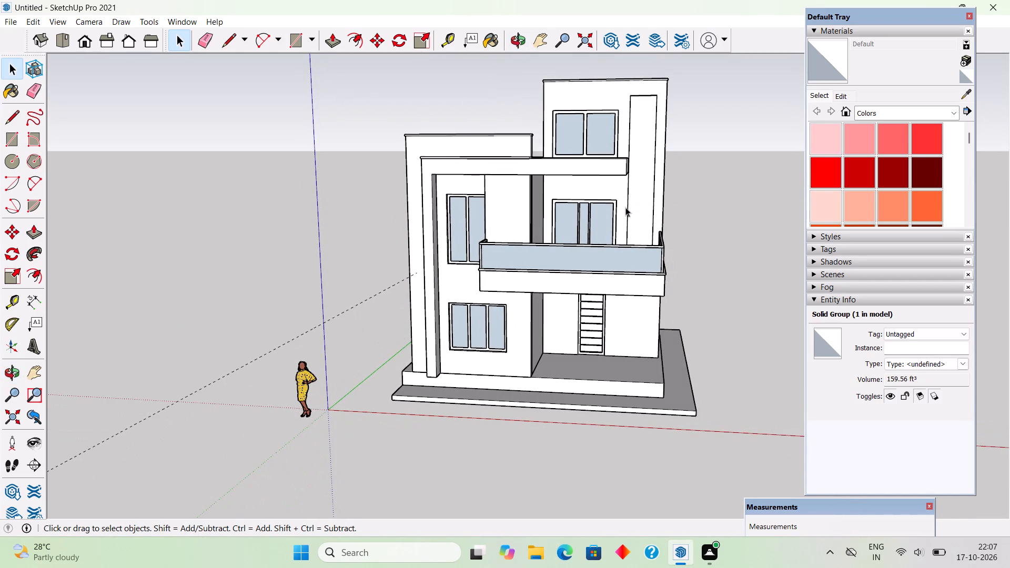
middle_drag(614, 160, 420, 195)
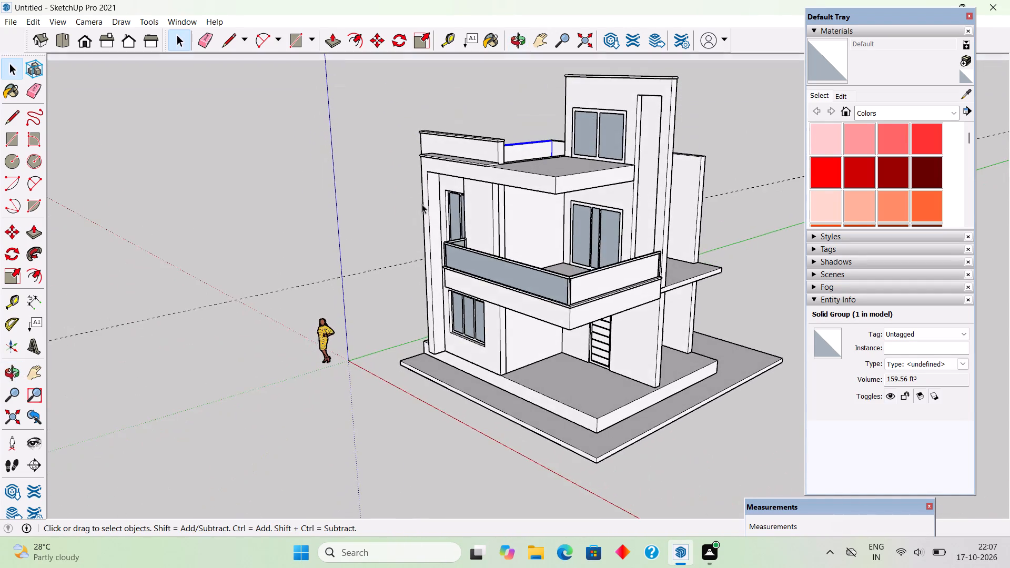
Push/Pull the canopy's side end face above the balcony outward about 11 3/16".
scroll(585, 193, up, 4)
triple_click(595, 182)
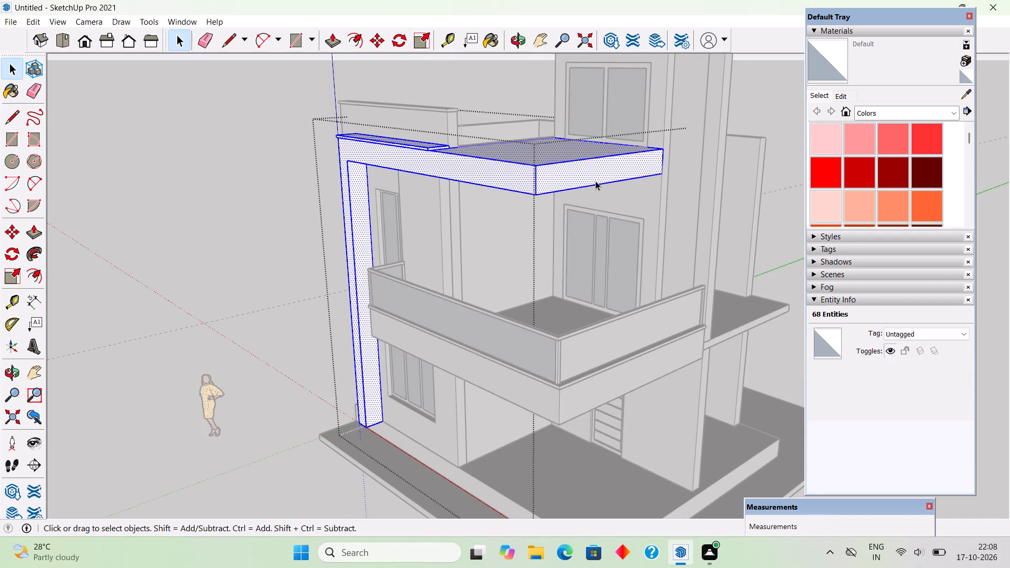
key(p)
click(595, 181)
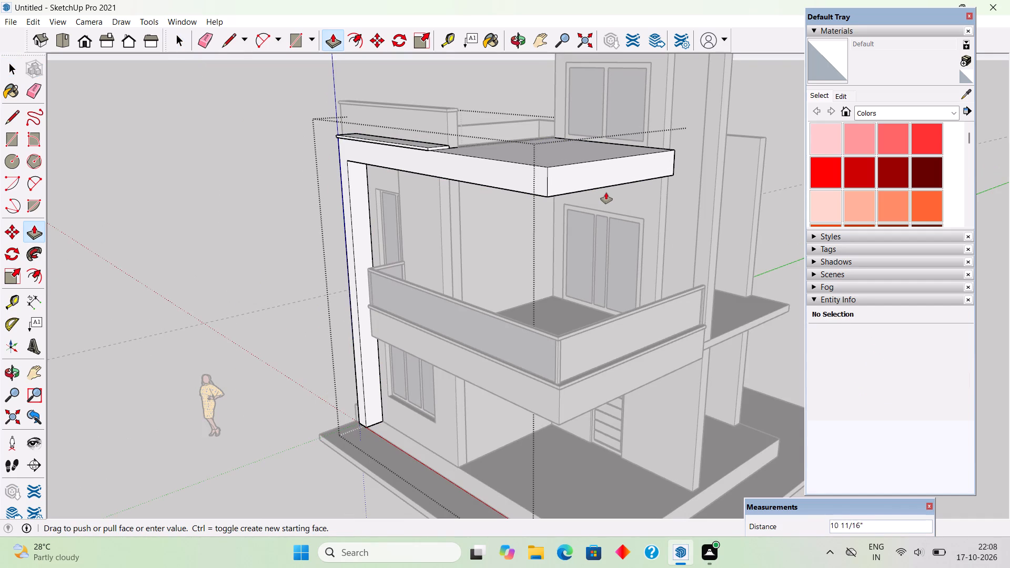
click(607, 193)
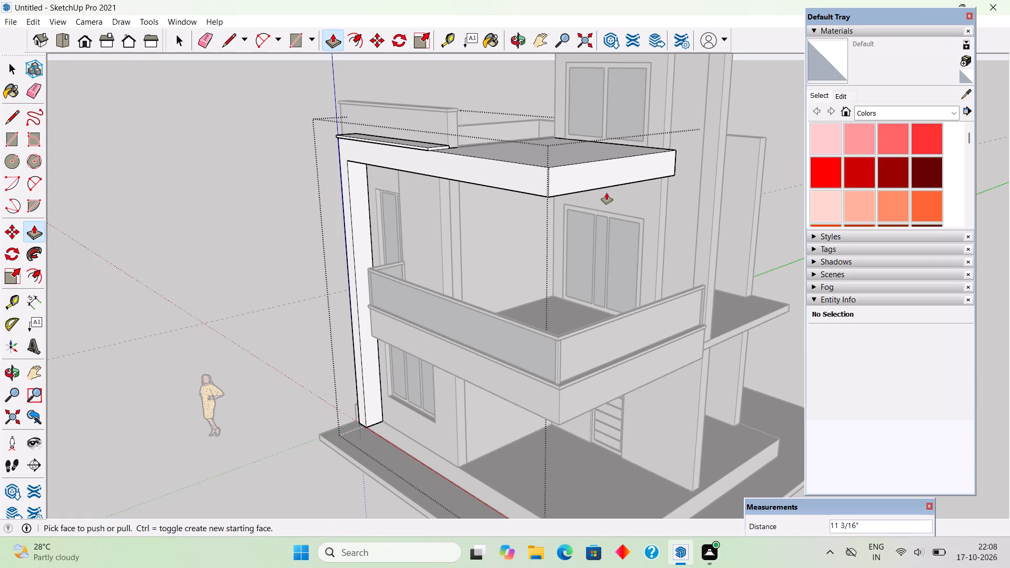
Examine how the canopy's extended end face meets the adjoining wall corner up close.
middle_drag(618, 189, 331, 249)
scroll(583, 208, up, 12)
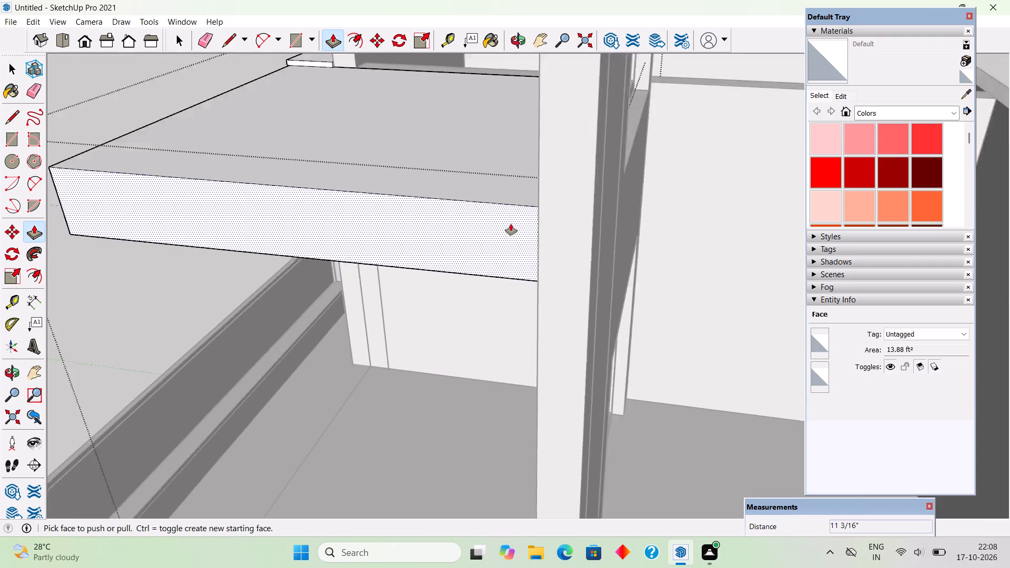
scroll(511, 224, up, 2)
middle_drag(589, 263, 681, 327)
scroll(637, 188, up, 4)
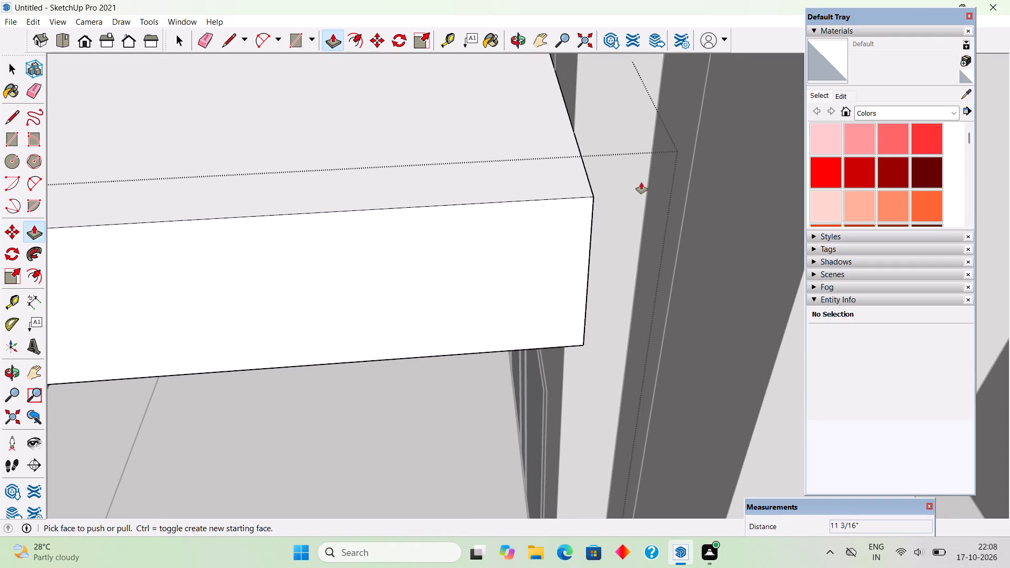
middle_drag(641, 182, 608, 191)
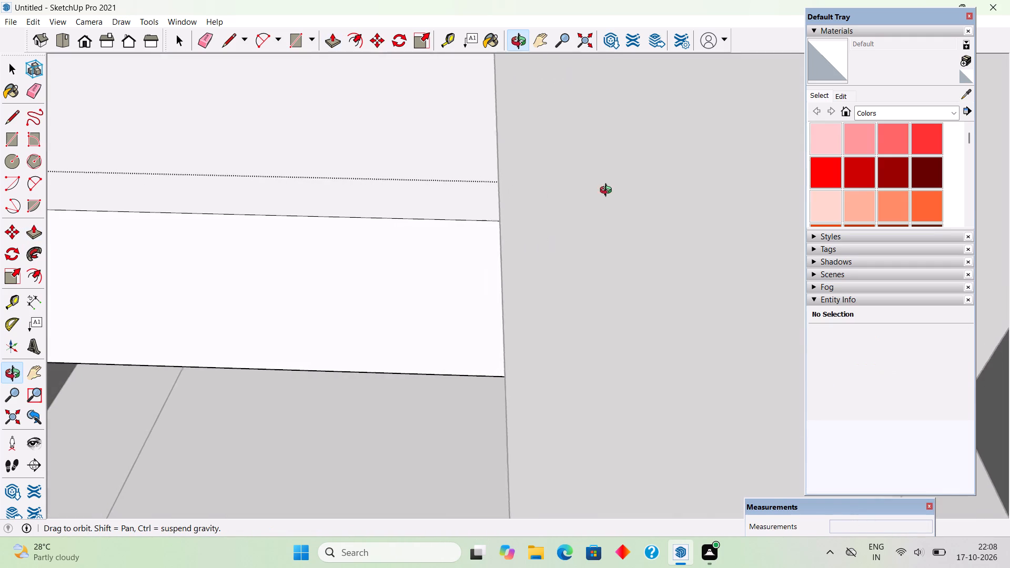
middle_drag(608, 191, 609, 207)
scroll(572, 222, up, 5)
scroll(572, 222, down, 3)
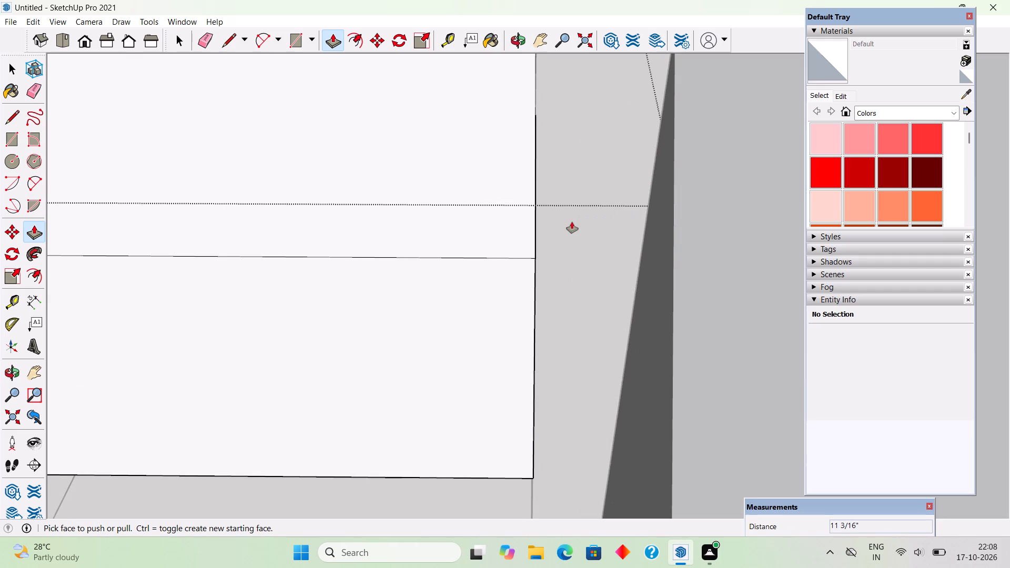
key(space)
scroll(572, 222, down, 7)
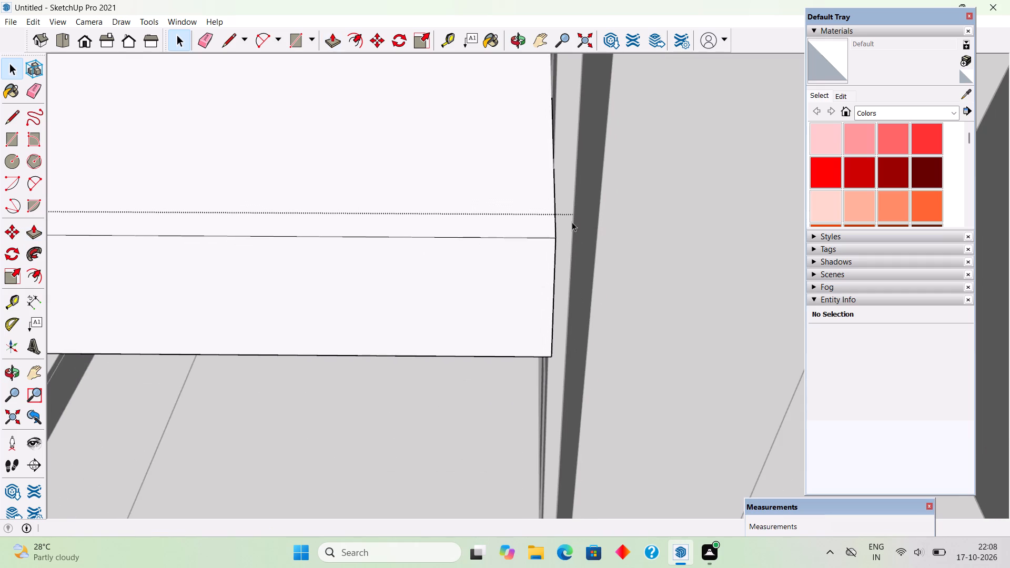
scroll(578, 263, down, 5)
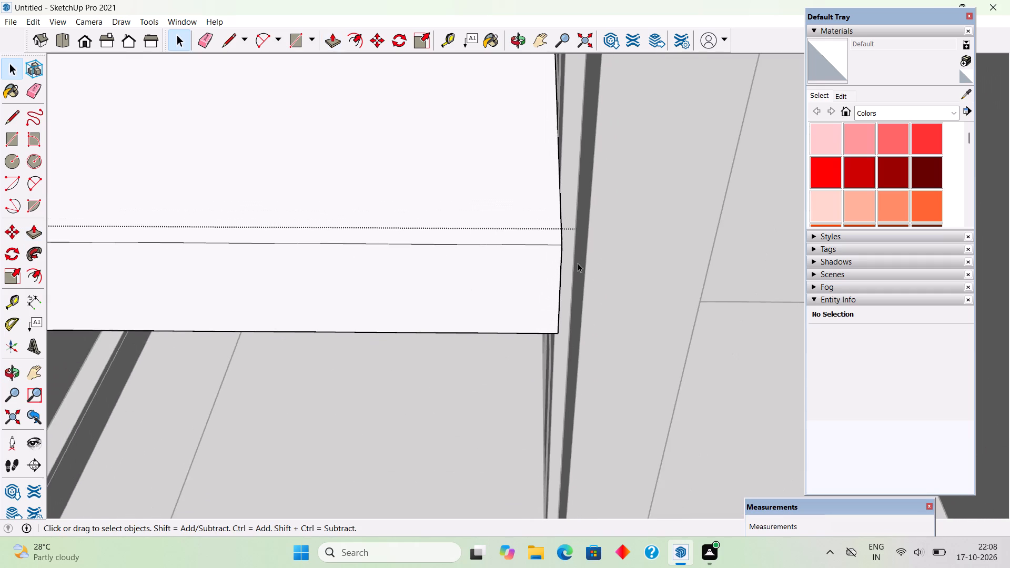
scroll(578, 263, down, 20)
scroll(578, 263, down, 4)
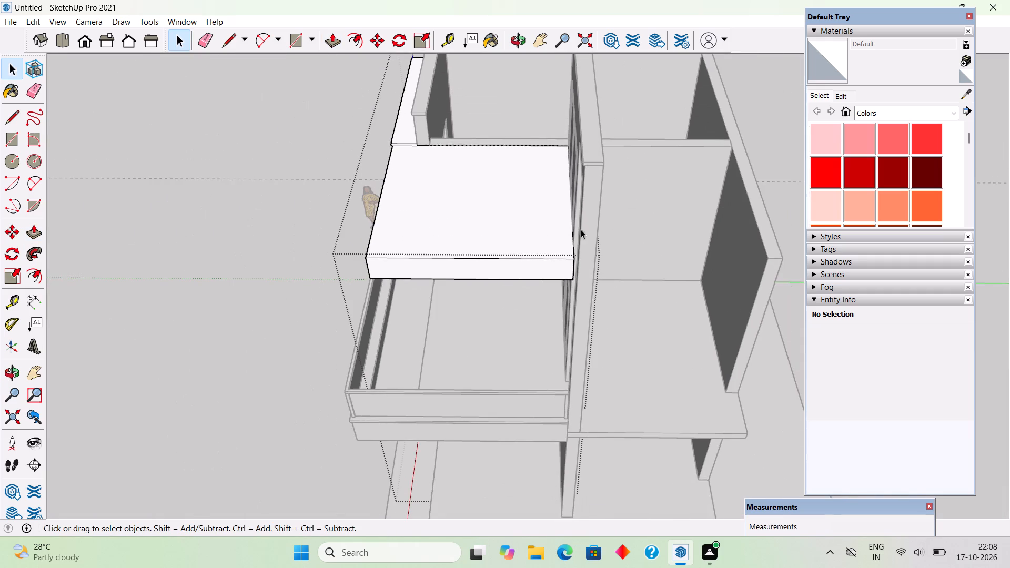
Close the canopy group and examine the house from the front, the balcony side and above.
middle_drag(578, 217, 745, 232)
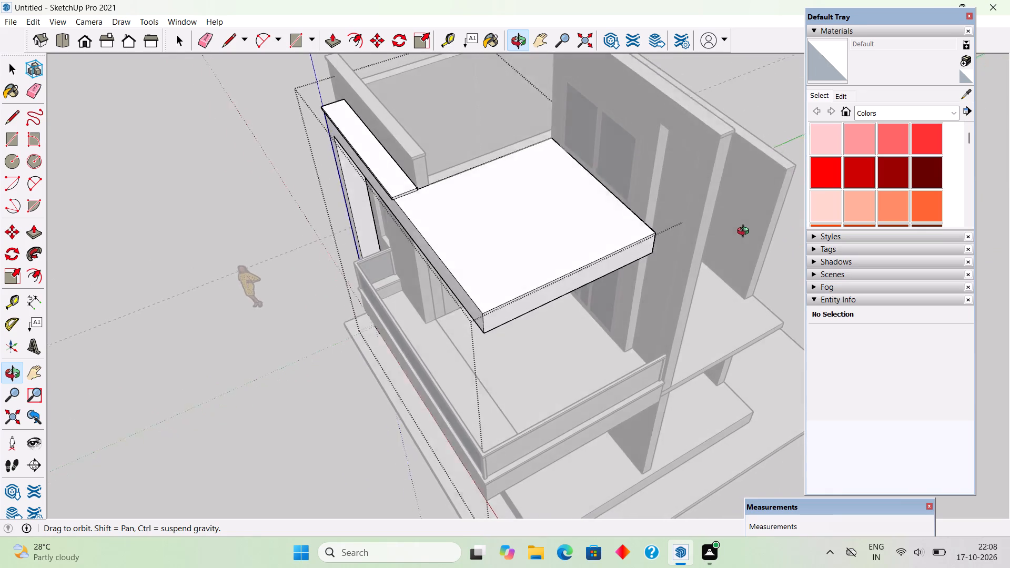
middle_drag(745, 232, 926, 132)
middle_drag(582, 351, 686, 160)
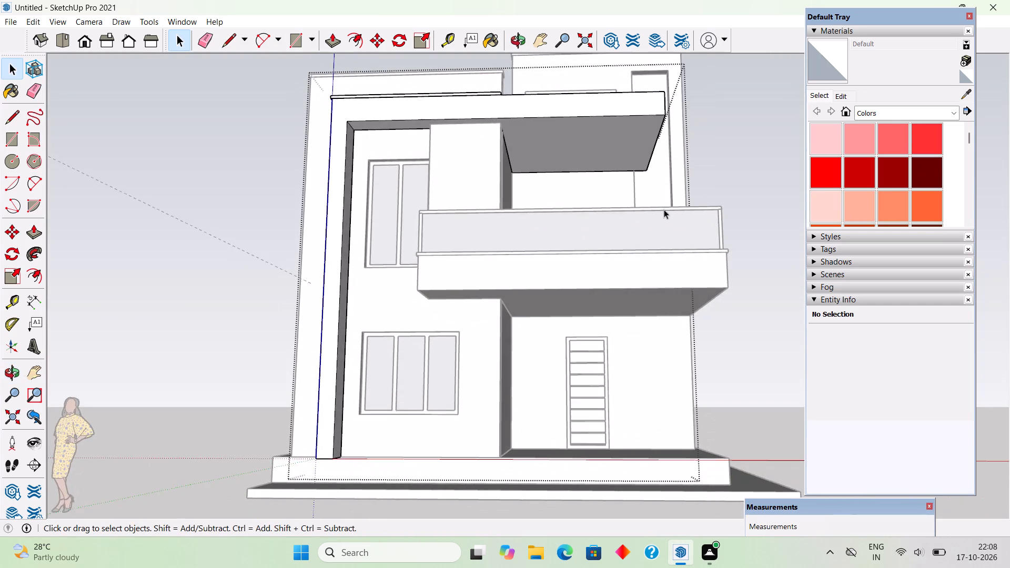
scroll(662, 214, up, 2)
middle_drag(659, 215, 664, 252)
scroll(664, 252, down, 2)
click(711, 201)
middle_drag(666, 272, 584, 238)
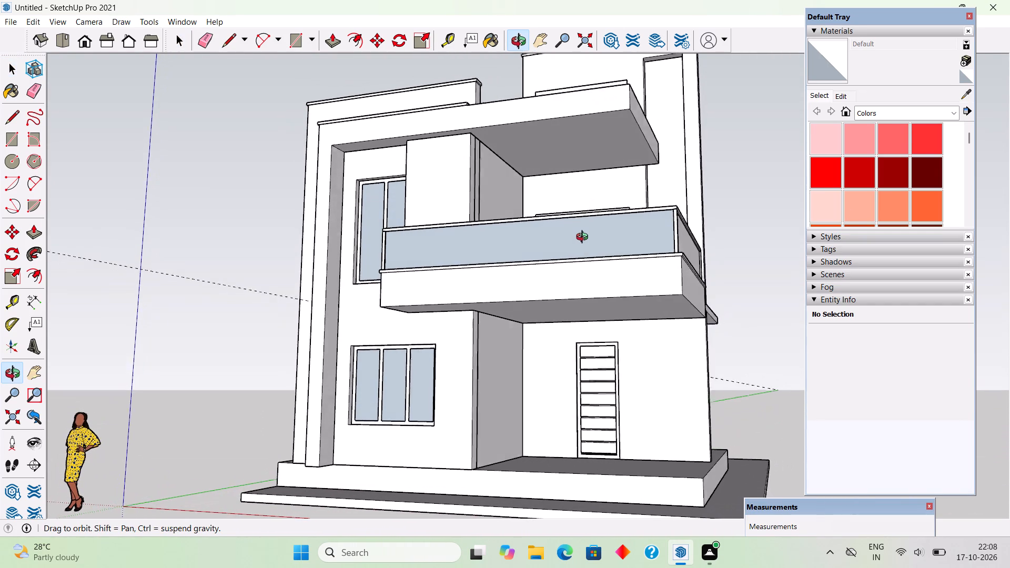
middle_drag(584, 238, 589, 247)
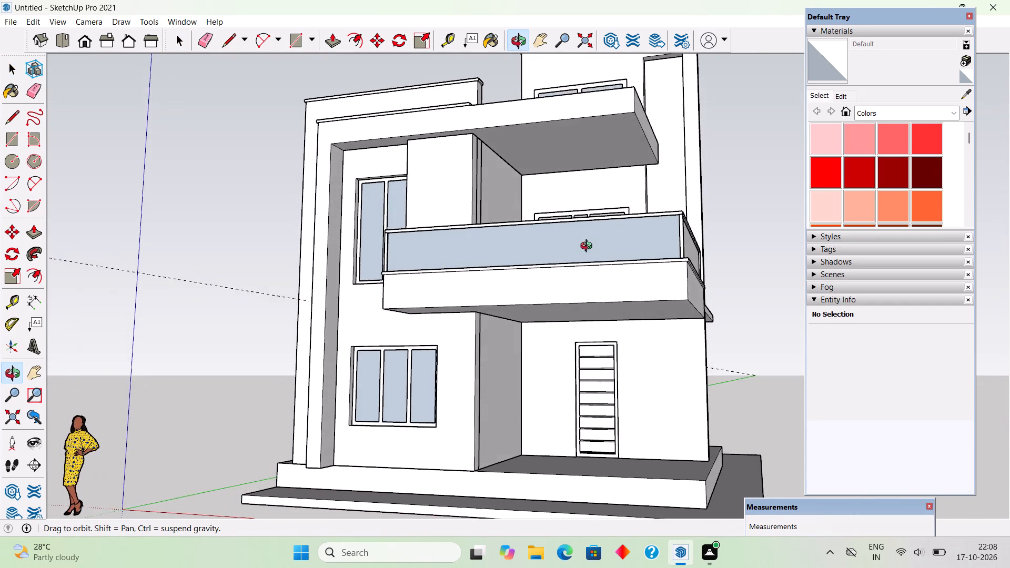
middle_drag(589, 247, 608, 343)
scroll(608, 339, down, 3)
middle_drag(576, 198, 417, 362)
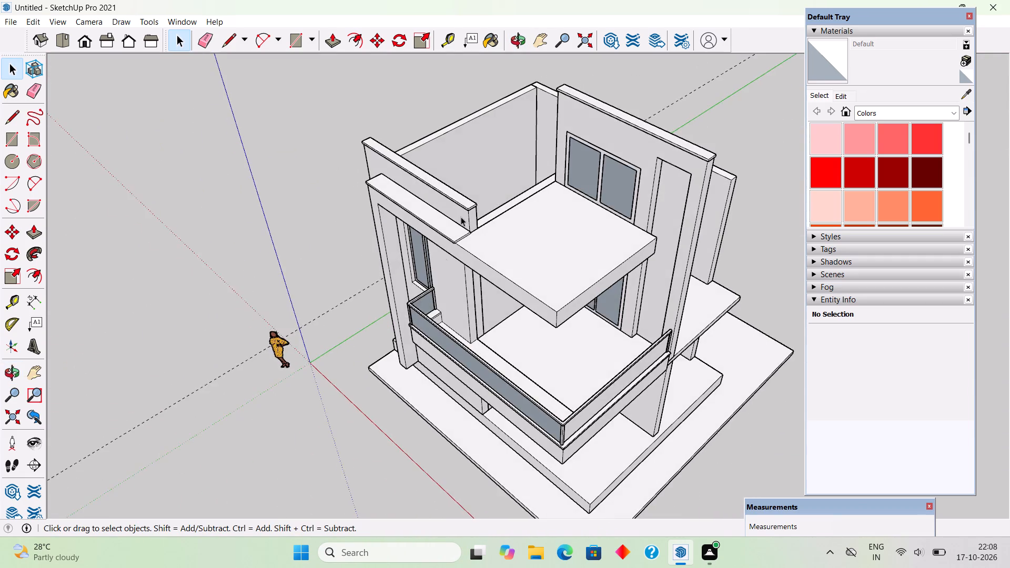
Open the canopy group and Push/Pull the raised top strip's end face about 10' 9/16" to the canopy's side end.
scroll(461, 217, up, 5)
triple_click(445, 246)
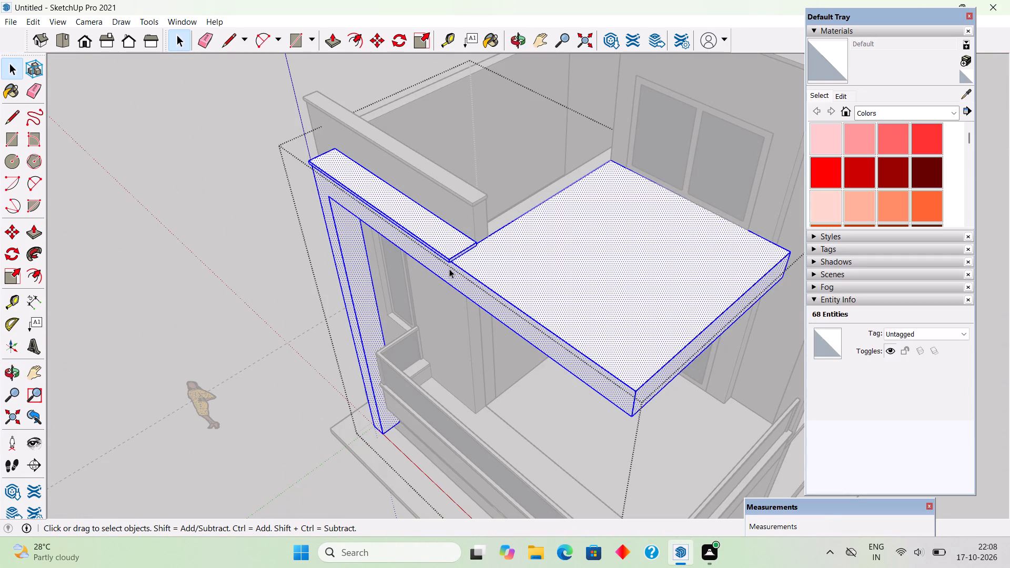
scroll(458, 263, up, 6)
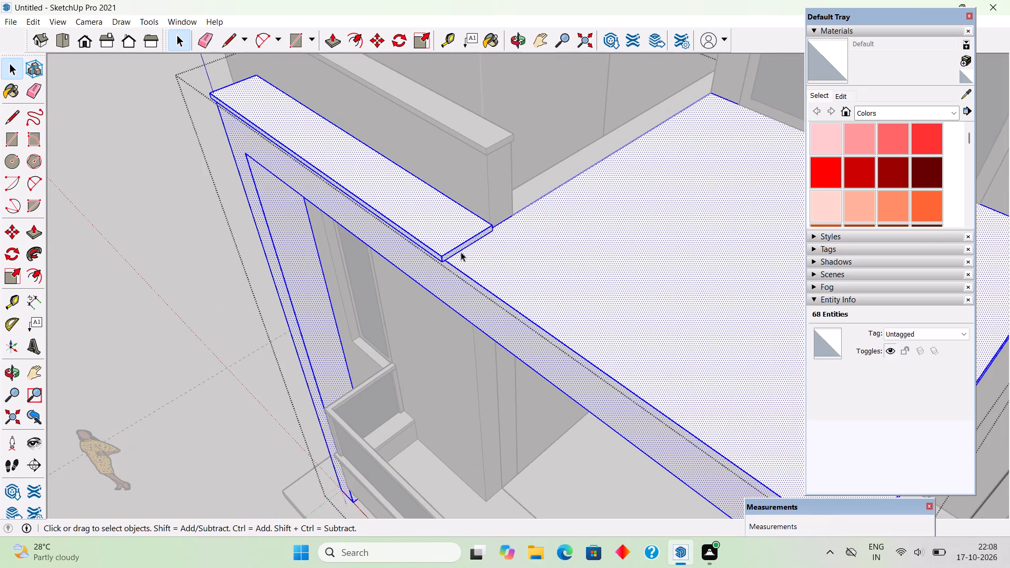
key(p)
click(465, 246)
scroll(499, 265, down, 4)
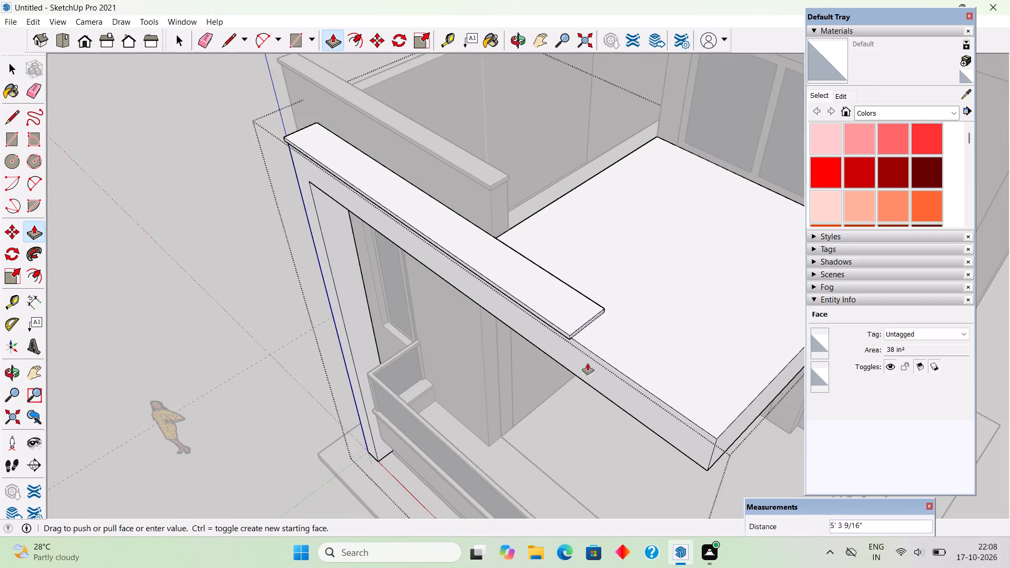
click(716, 445)
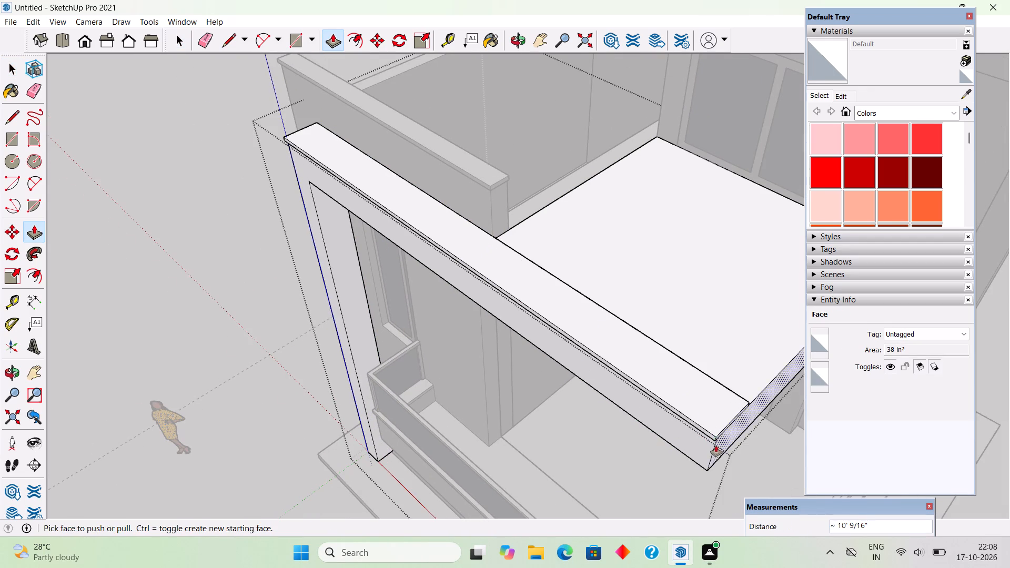
Push/Pull the top strip's end face 1" outward past the canopy's side end.
middle_drag(726, 355, 631, 191)
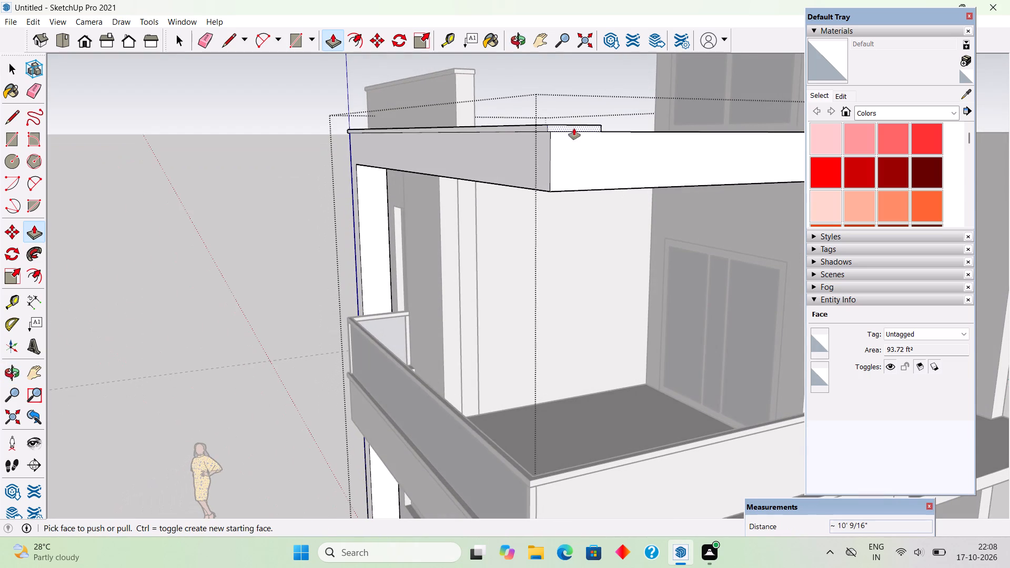
click(574, 128)
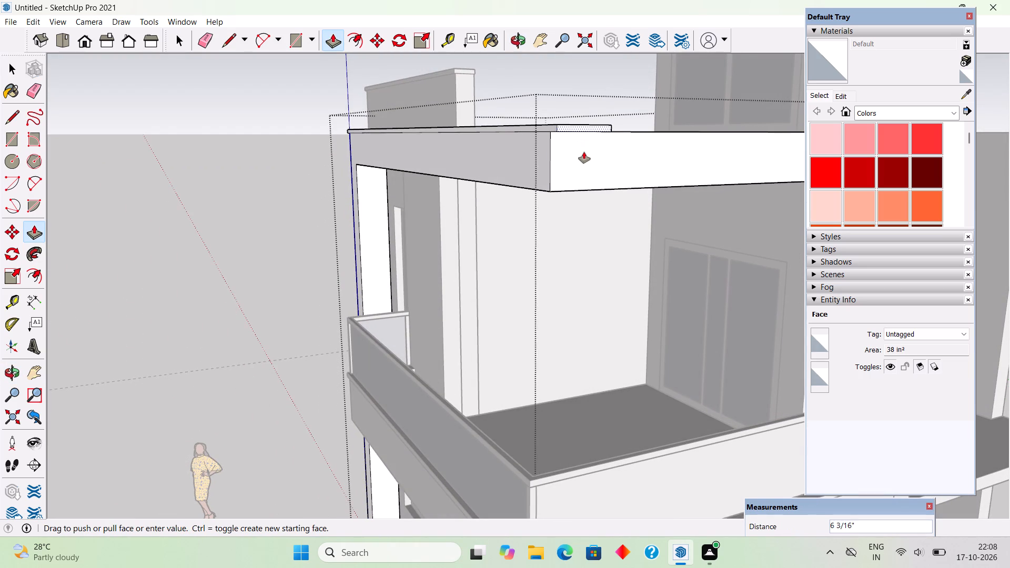
text(1")
key(Return)
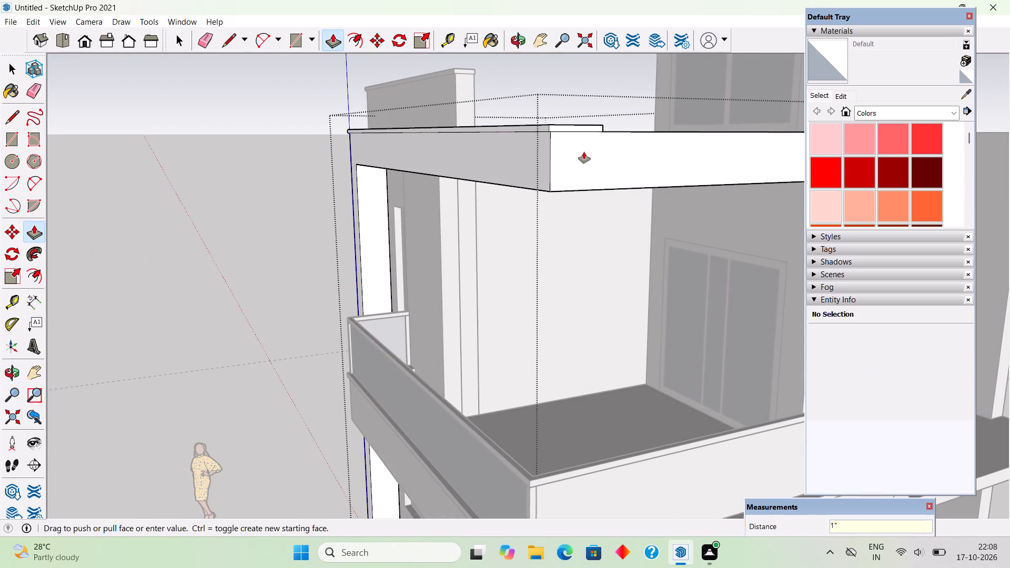
Draw a 2" vertical line closing the top strip's inner face where it meets the front parapet's end.
middle_drag(517, 156, 255, 265)
scroll(553, 128, up, 14)
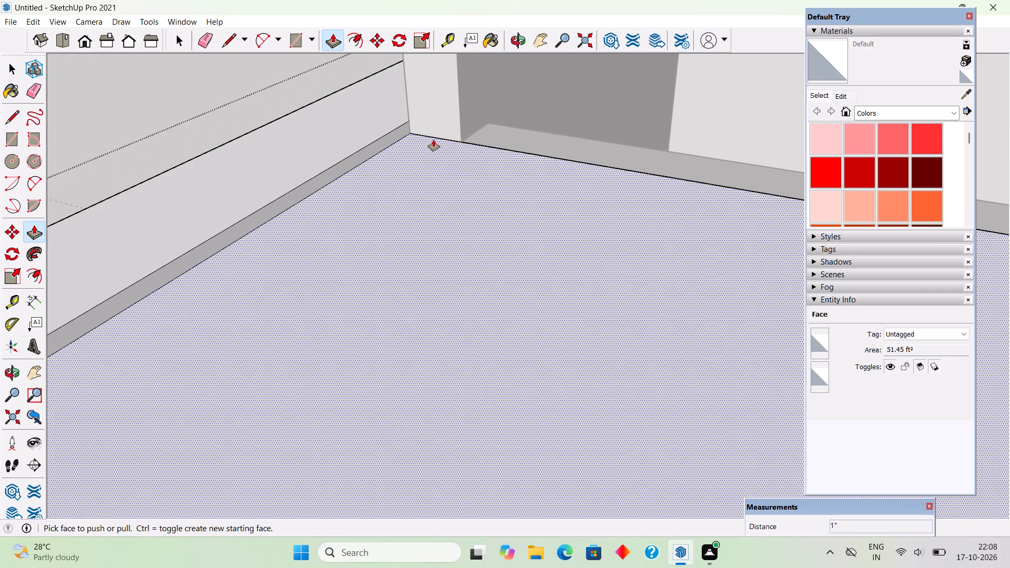
scroll(433, 140, up, 3)
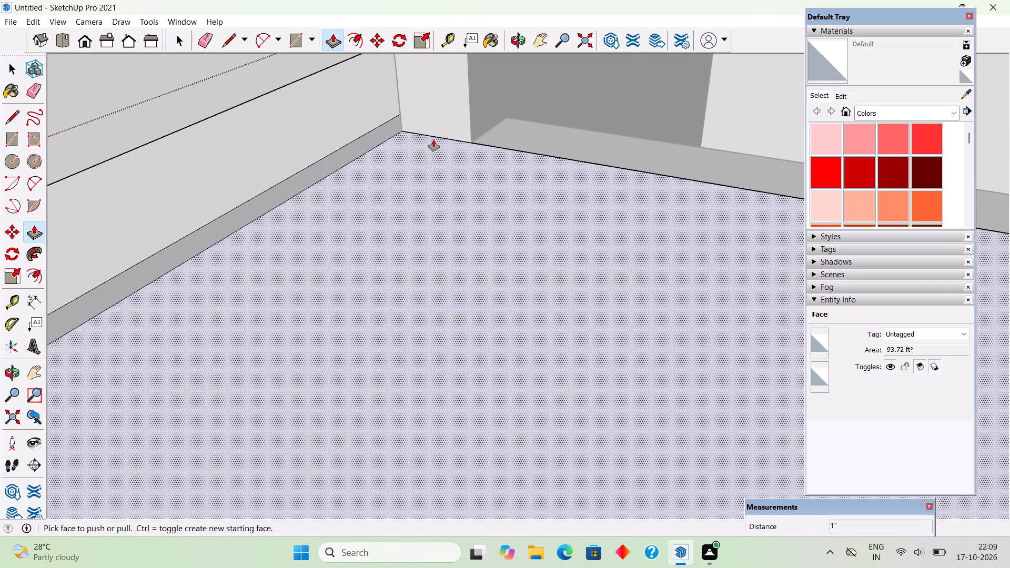
key(p)
scroll(433, 140, down, 14)
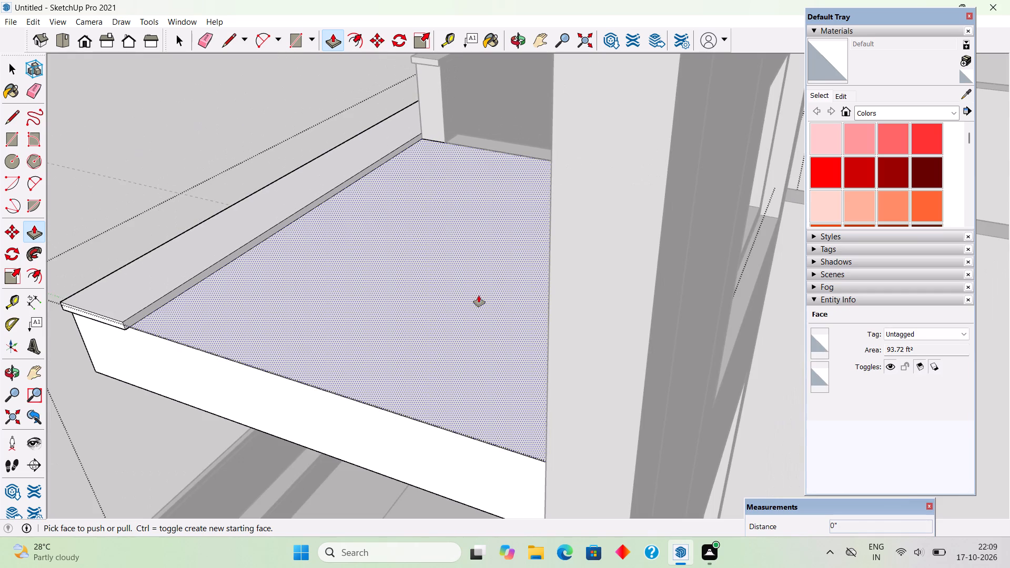
scroll(426, 147, up, 3)
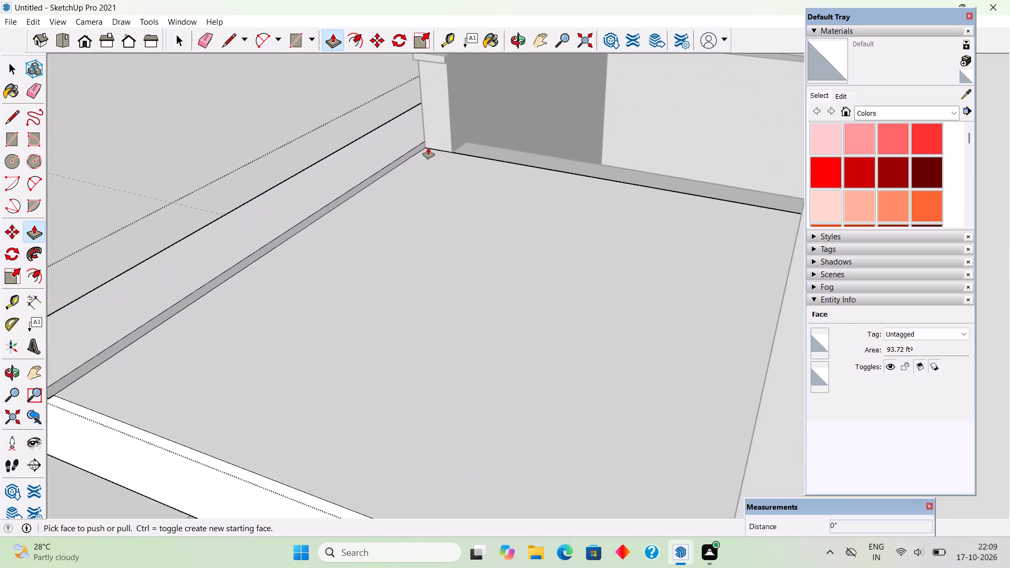
scroll(428, 148, up, 3)
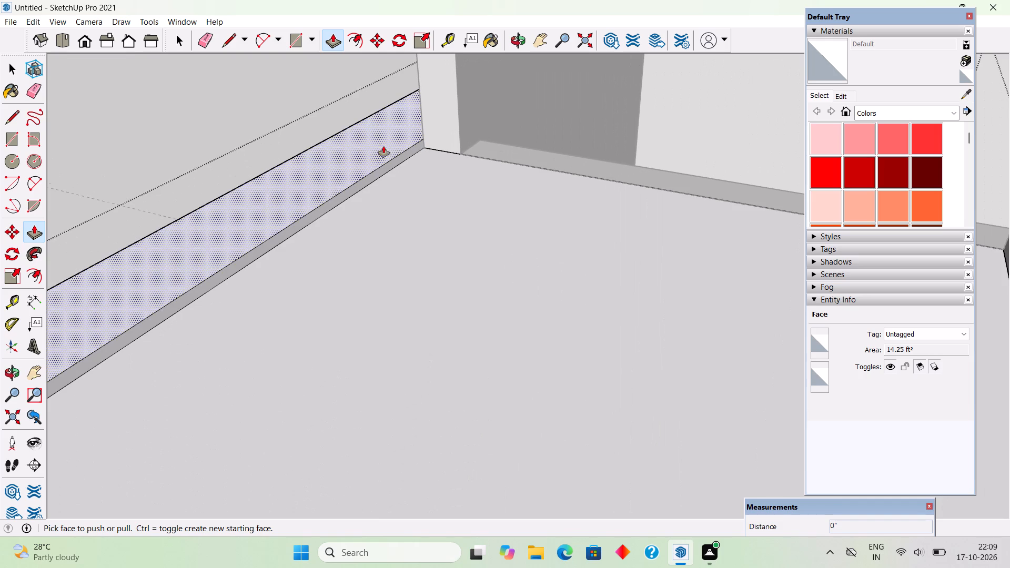
key(space)
double_click(389, 167)
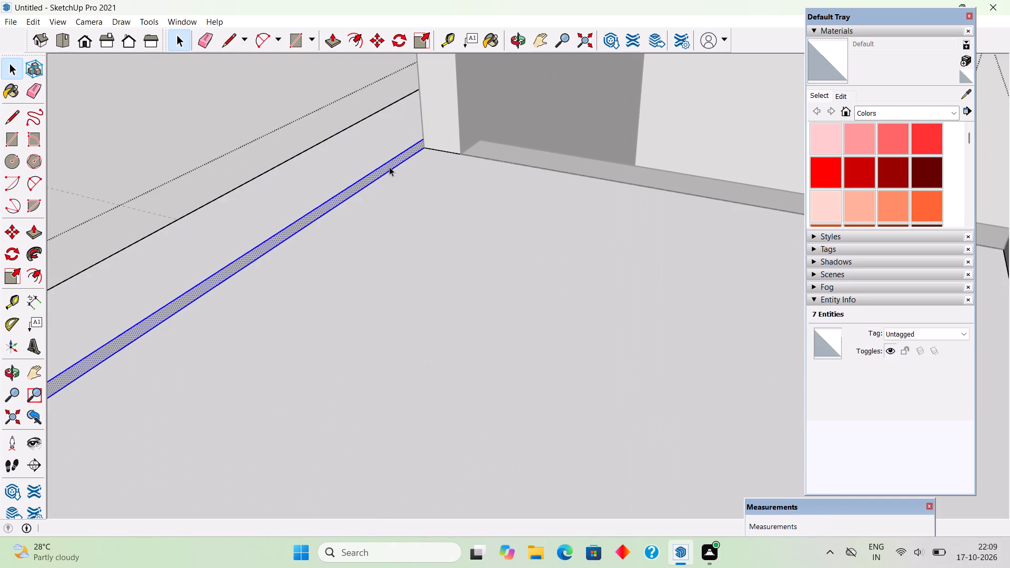
key(l)
click(423, 142)
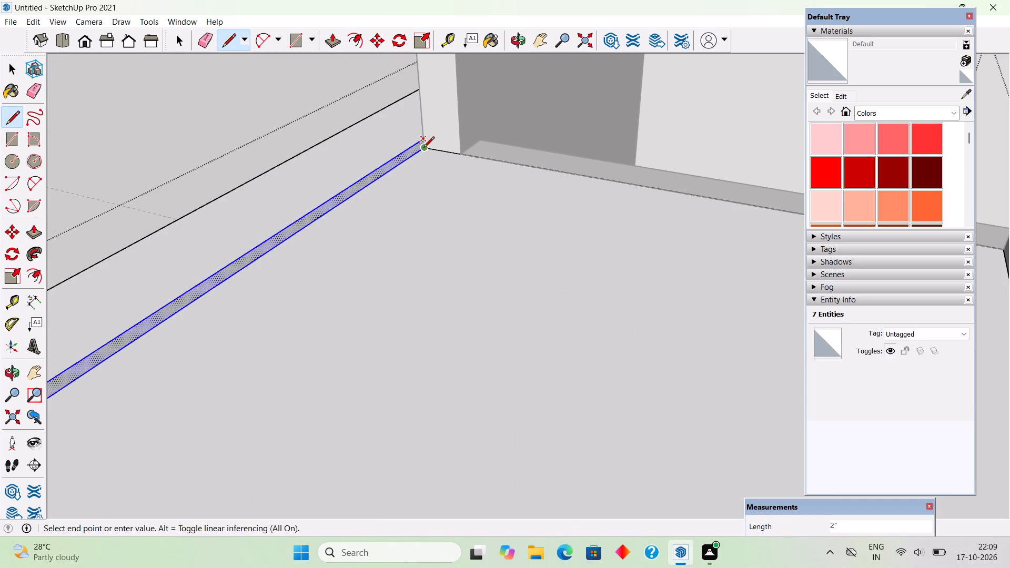
click(423, 148)
Push/Pull the top strip's inner face across the canopy to the house wall, covering the whole canopy top.
key(p)
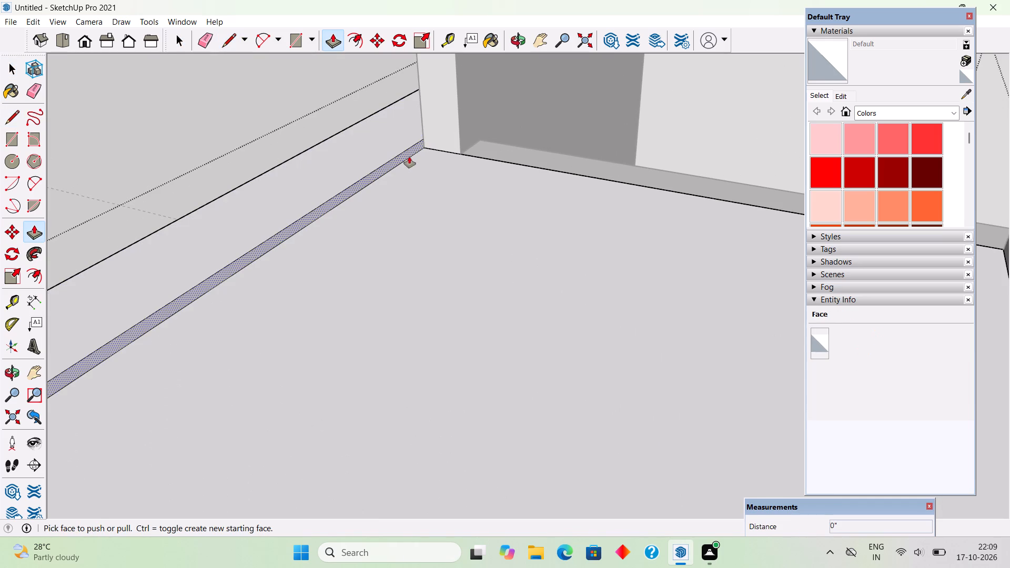
click(409, 157)
scroll(485, 188, down, 9)
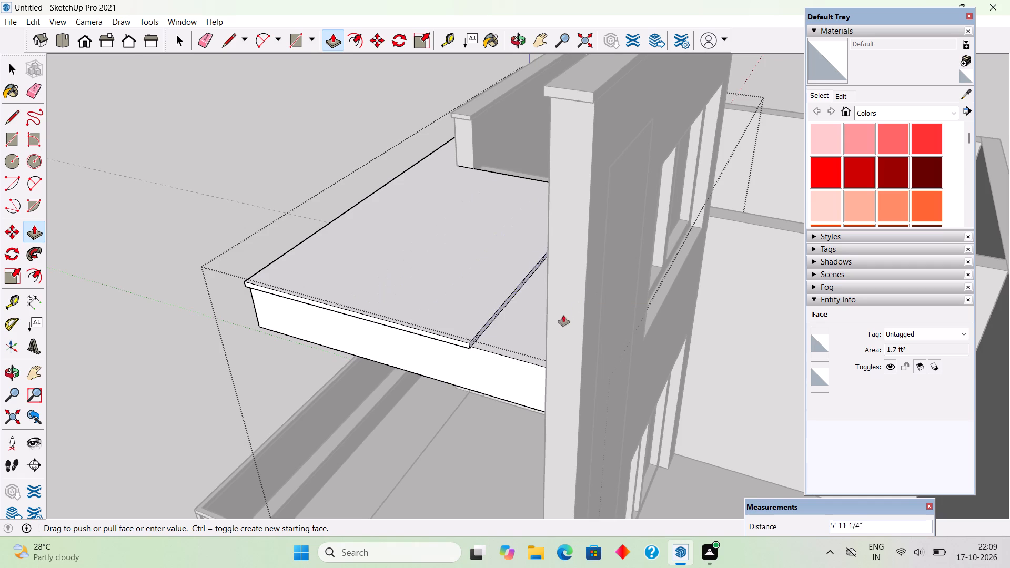
click(548, 353)
key(space)
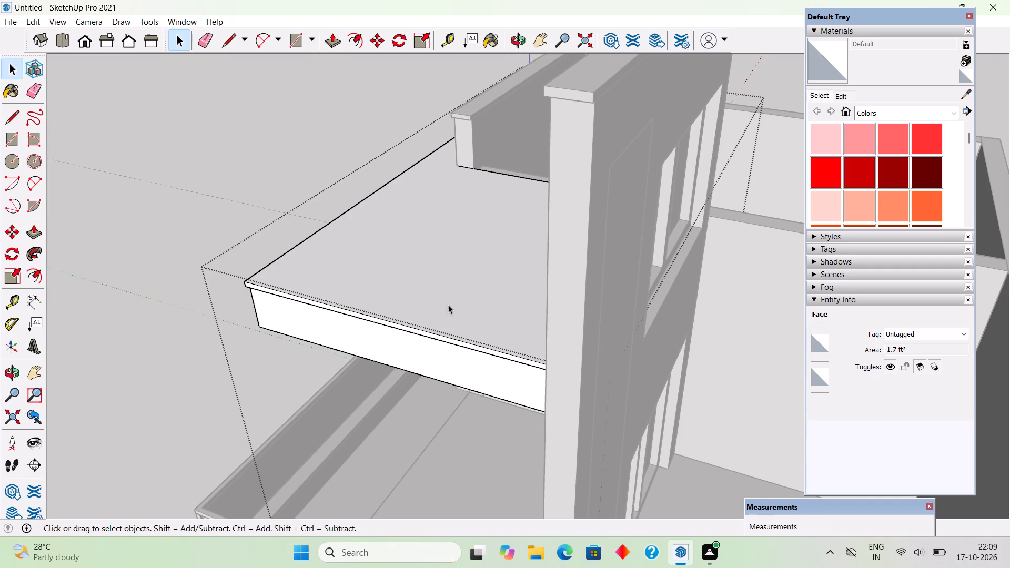
Push/Pull the top layer's side edge face outward 1" and close the canopy group.
scroll(439, 340, up, 4)
key(p)
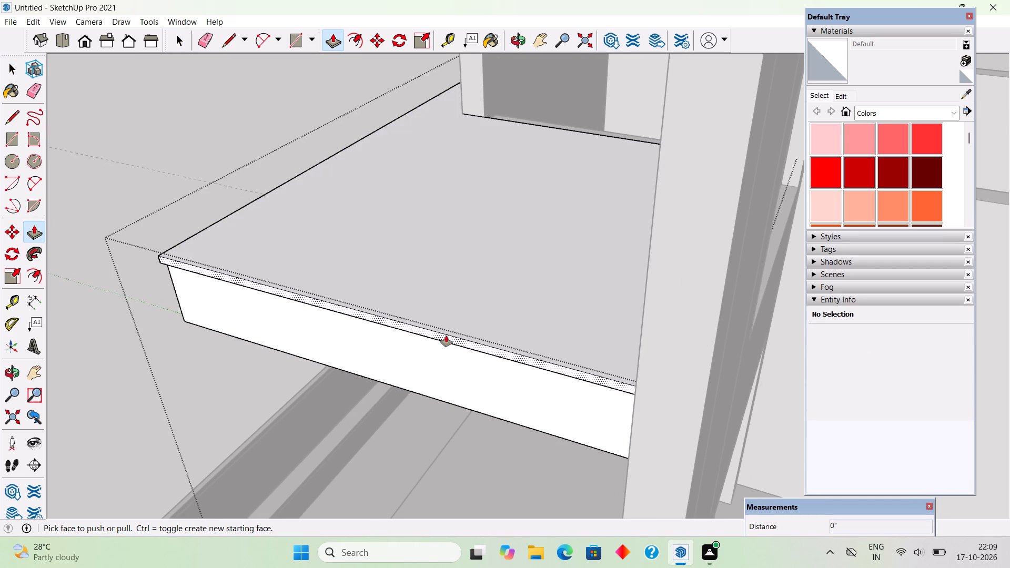
click(446, 337)
text(1")
key(Return)
key(space)
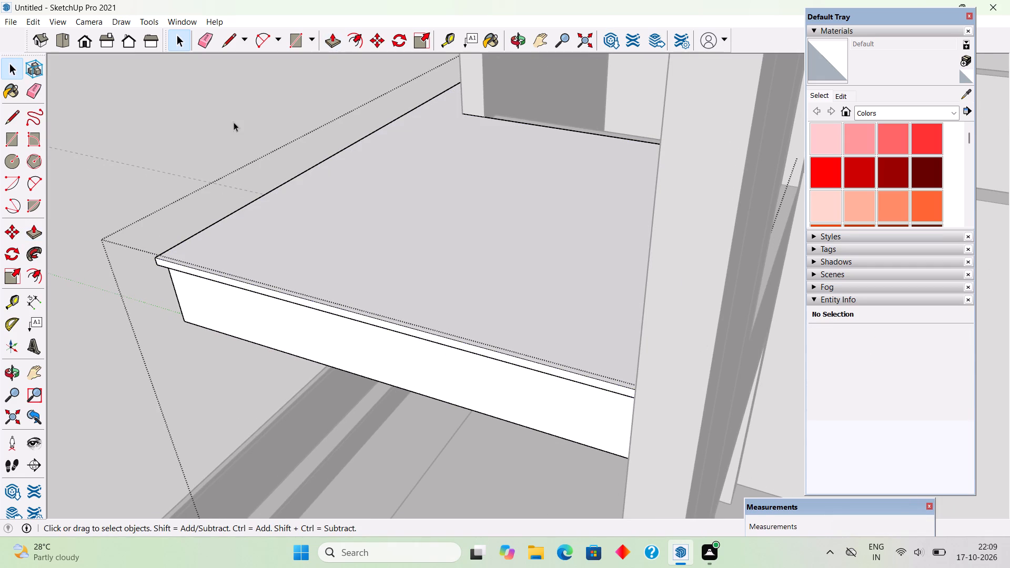
click(234, 122)
Examine the canopy with its overhanging top layer from the balcony side and the front.
scroll(234, 200, down, 3)
scroll(234, 237, up, 1)
scroll(234, 241, down, 1)
middle_drag(443, 287, 698, 222)
scroll(698, 222, down, 3)
middle_drag(665, 288, 752, 237)
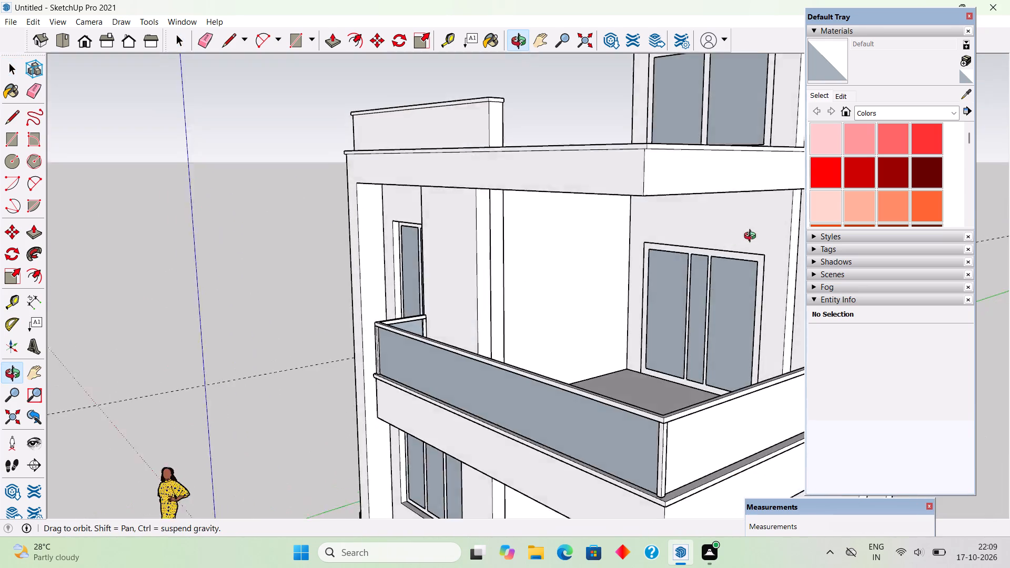
middle_drag(752, 237, 755, 240)
scroll(753, 237, down, 4)
scroll(604, 317, down, 5)
middle_drag(520, 324, 765, 340)
Open the front parapet group and draw a 9" line along the base of its end face on the canopy top.
scroll(651, 175, up, 5)
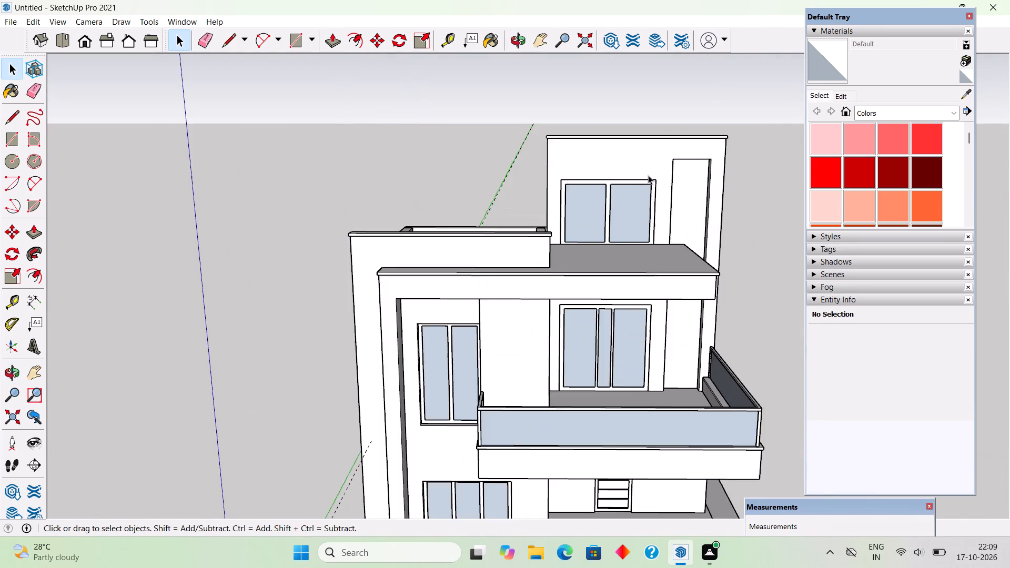
scroll(620, 209, up, 7)
scroll(532, 280, up, 1)
middle_drag(479, 282, 262, 268)
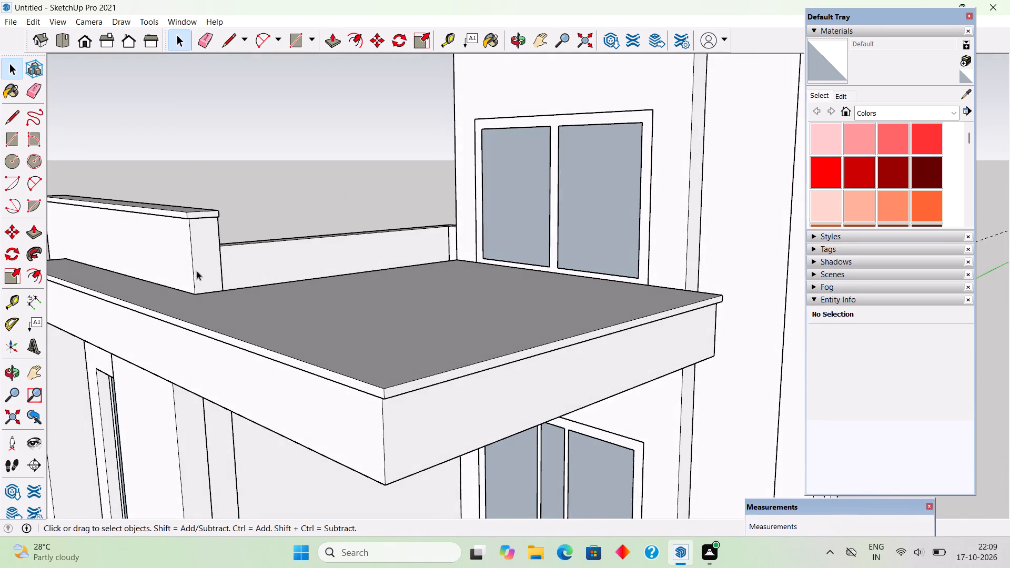
scroll(196, 271, up, 1)
triple_click(217, 260)
key(l)
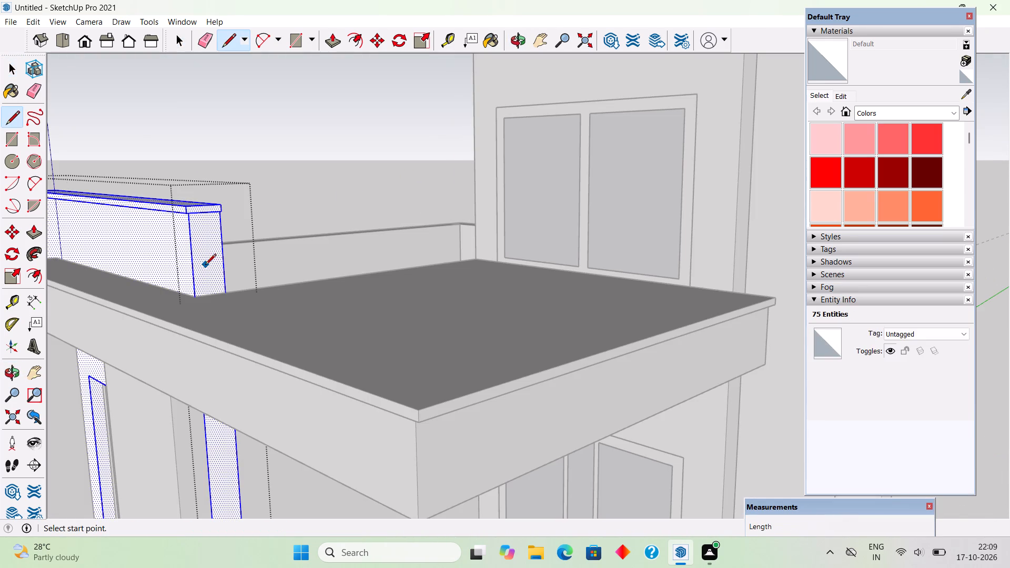
click(196, 295)
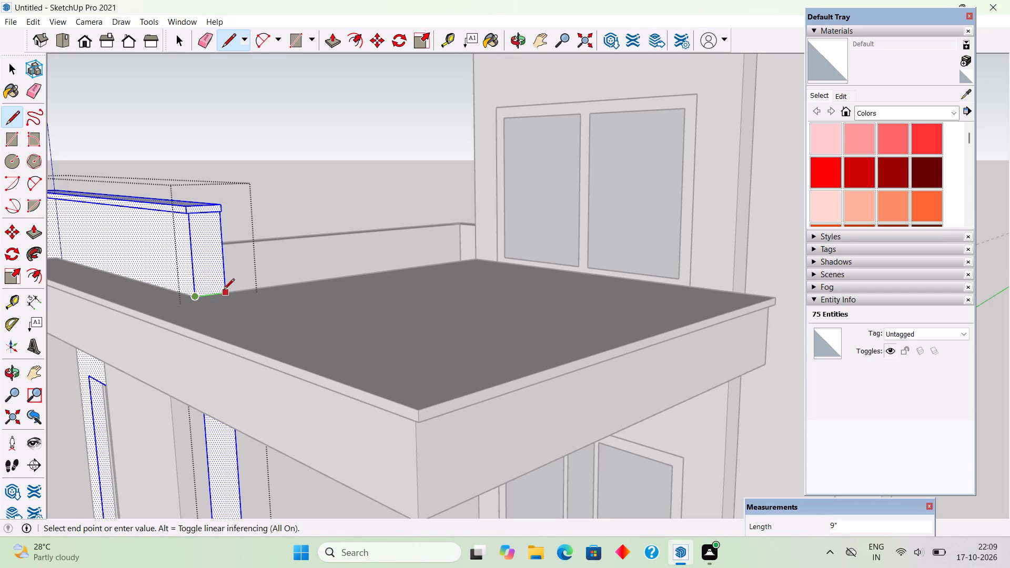
click(224, 290)
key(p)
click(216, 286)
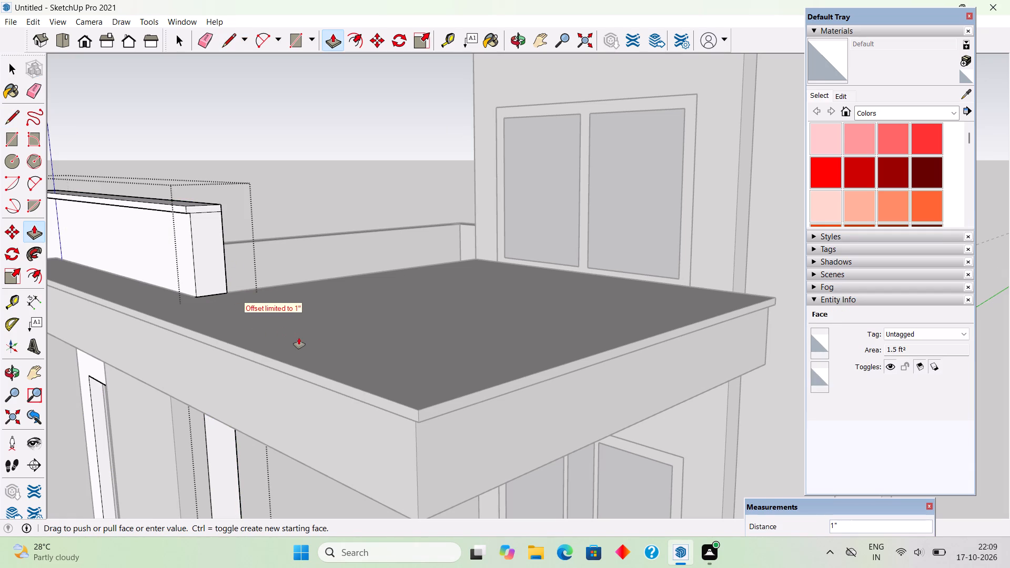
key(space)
Redraw the 9" line between the bottom corners of the front parapet's end face.
middle_drag(304, 337, 274, 441)
scroll(196, 293, up, 5)
click(219, 301)
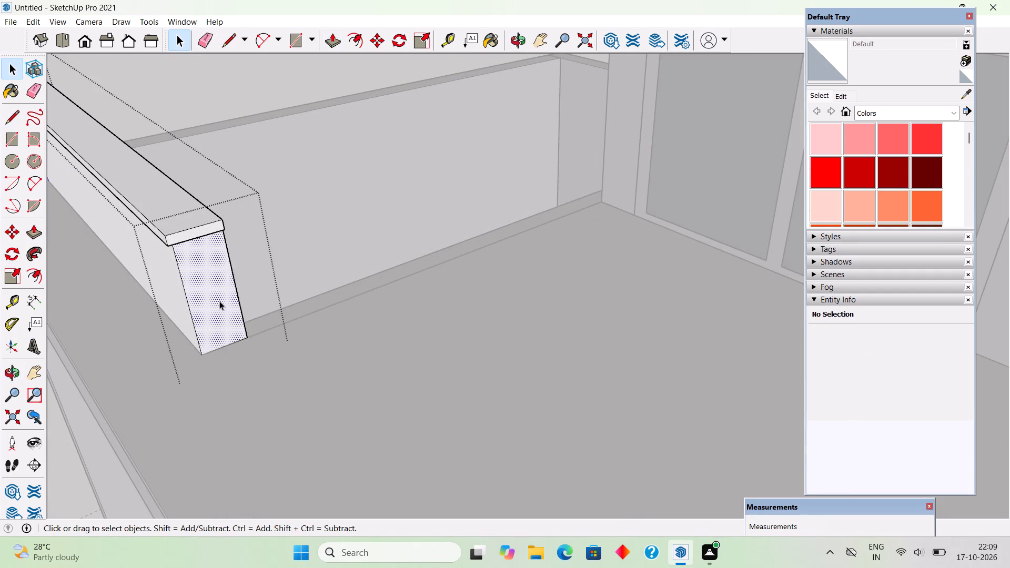
click(219, 301)
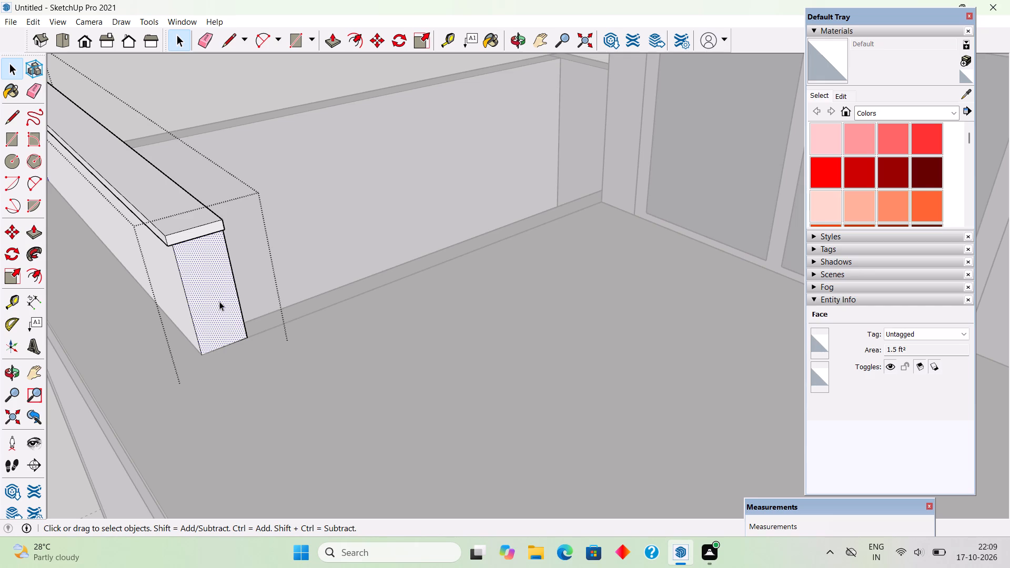
scroll(216, 324, up, 15)
key(l)
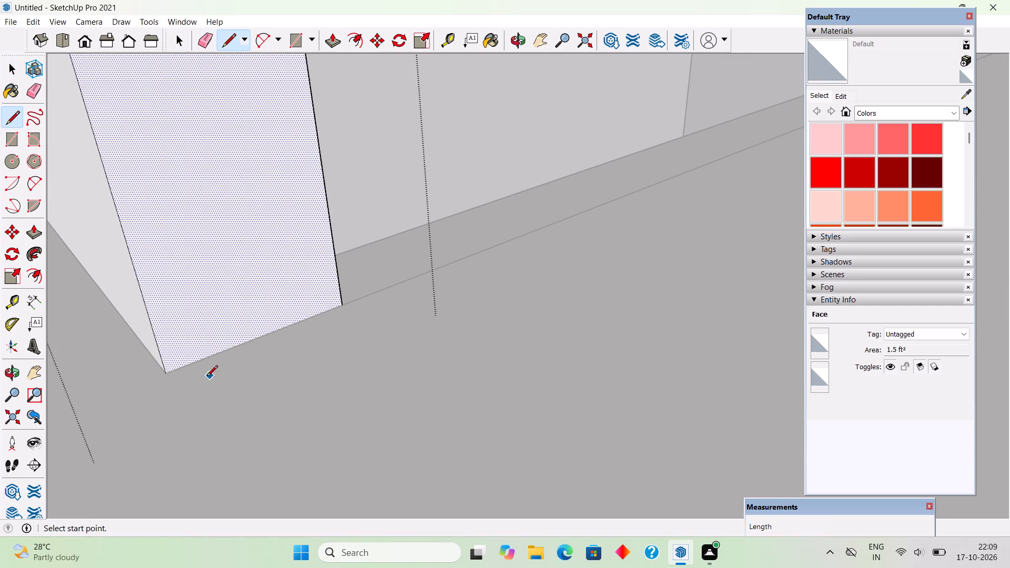
click(168, 370)
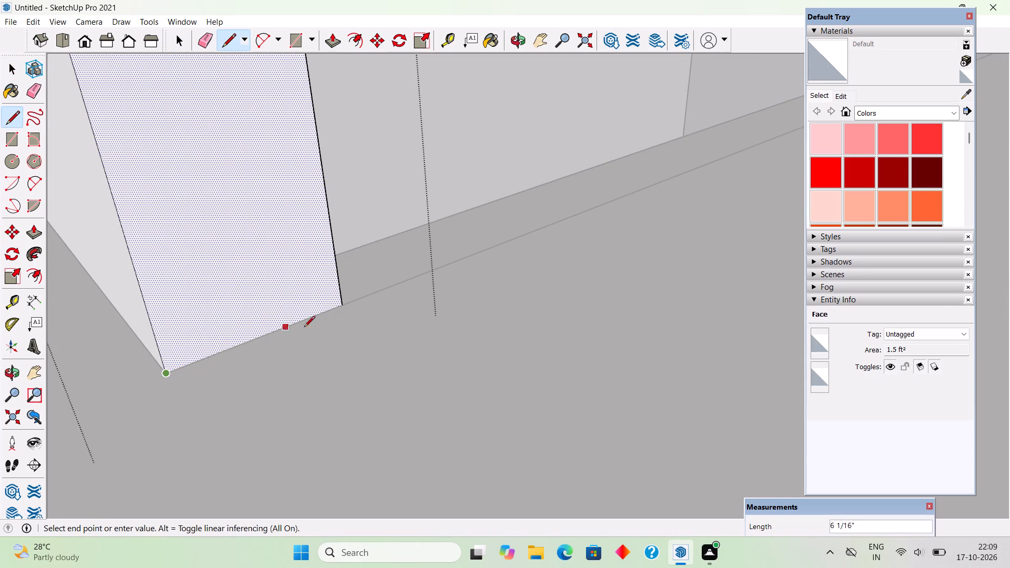
click(341, 310)
scroll(338, 306, up, 3)
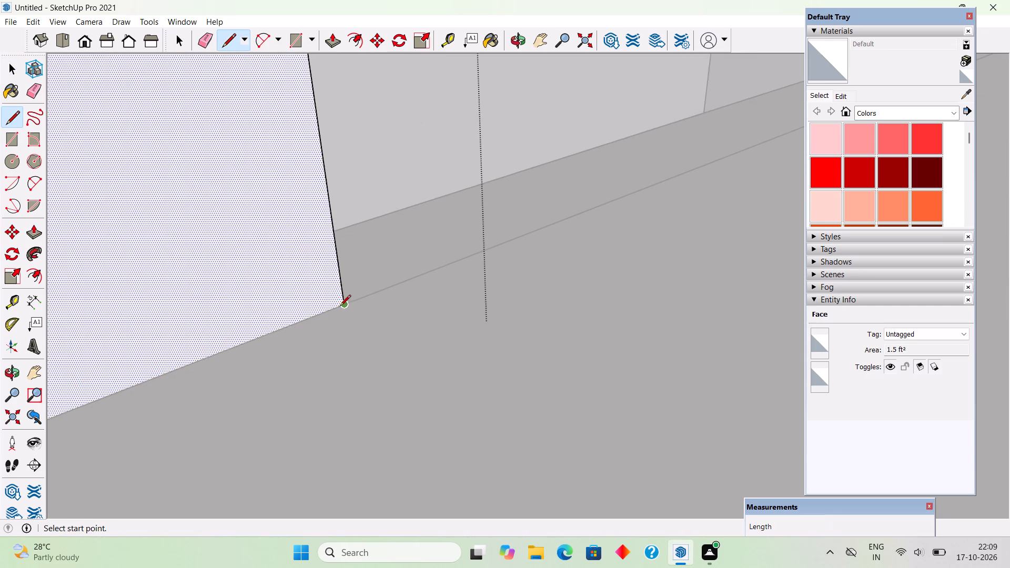
scroll(340, 307, up, 7)
click(346, 303)
scroll(227, 314, down, 9)
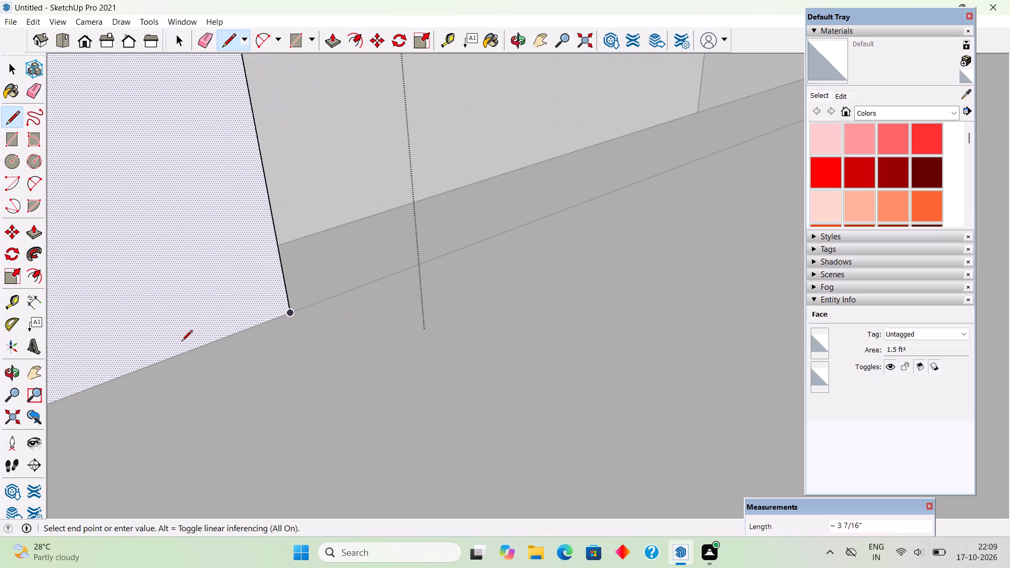
scroll(181, 342, down, 9)
click(104, 371)
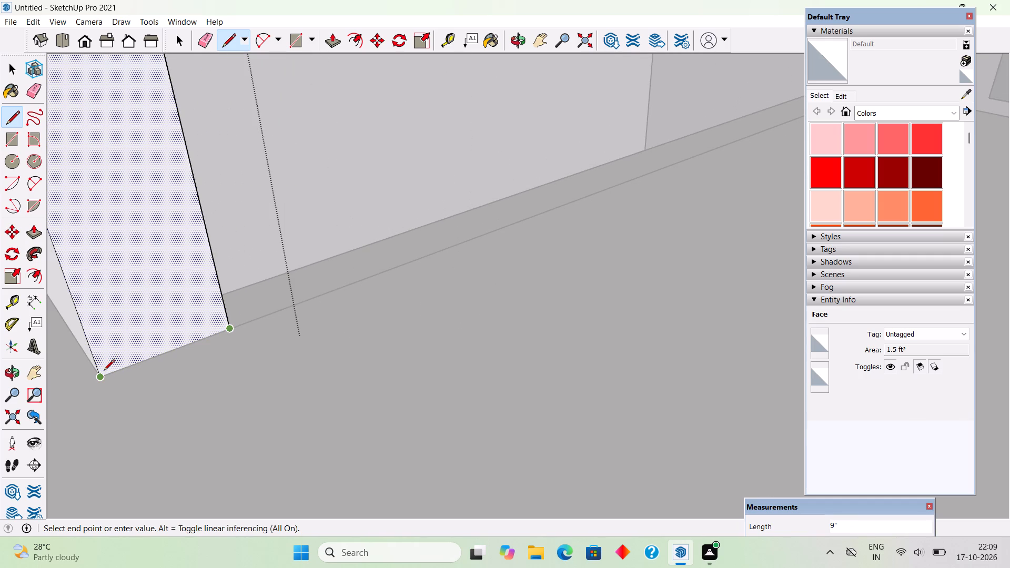
Push/Pull the front parapet's end face outward about 4' 8", extending the wall along the canopy top.
key(p)
click(106, 350)
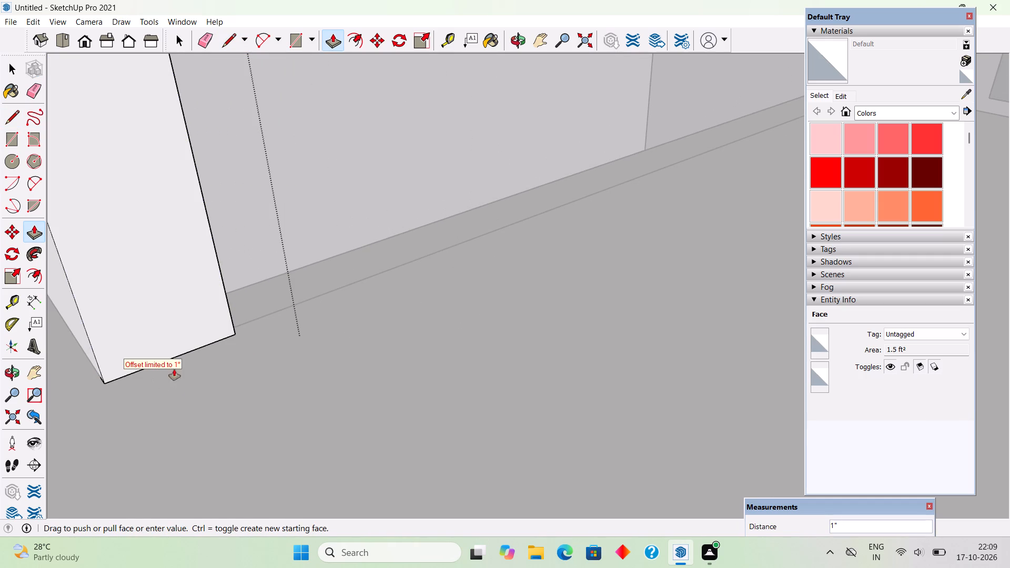
drag(160, 315, 184, 353)
click(172, 315)
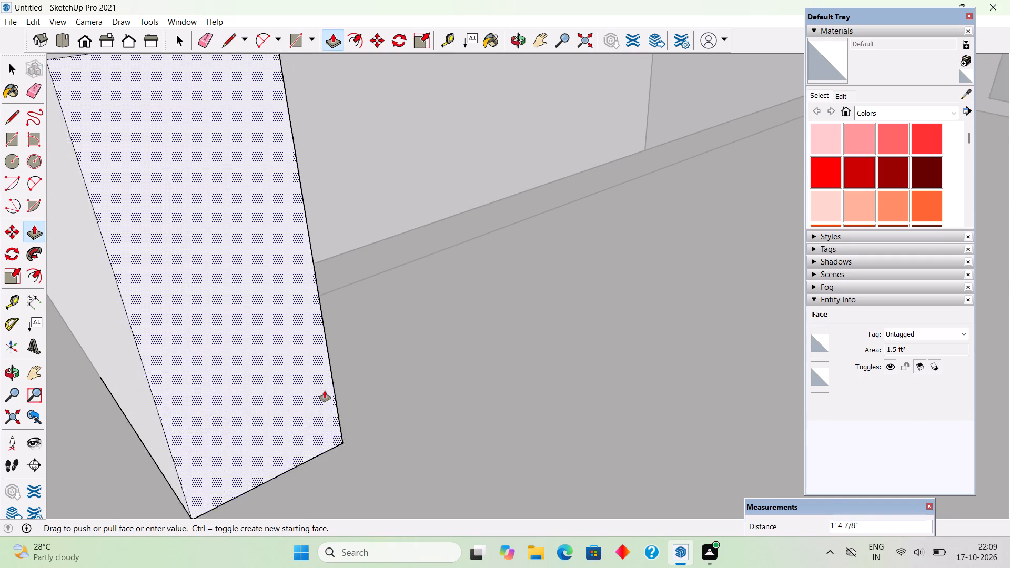
scroll(325, 391, down, 20)
middle_drag(341, 372, 449, 215)
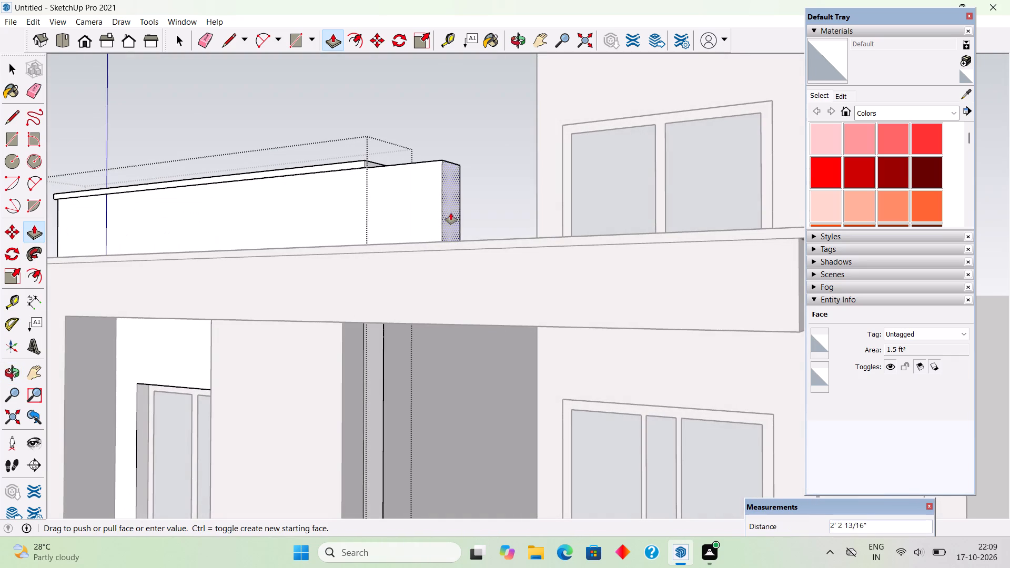
middle_drag(528, 263, 331, 356)
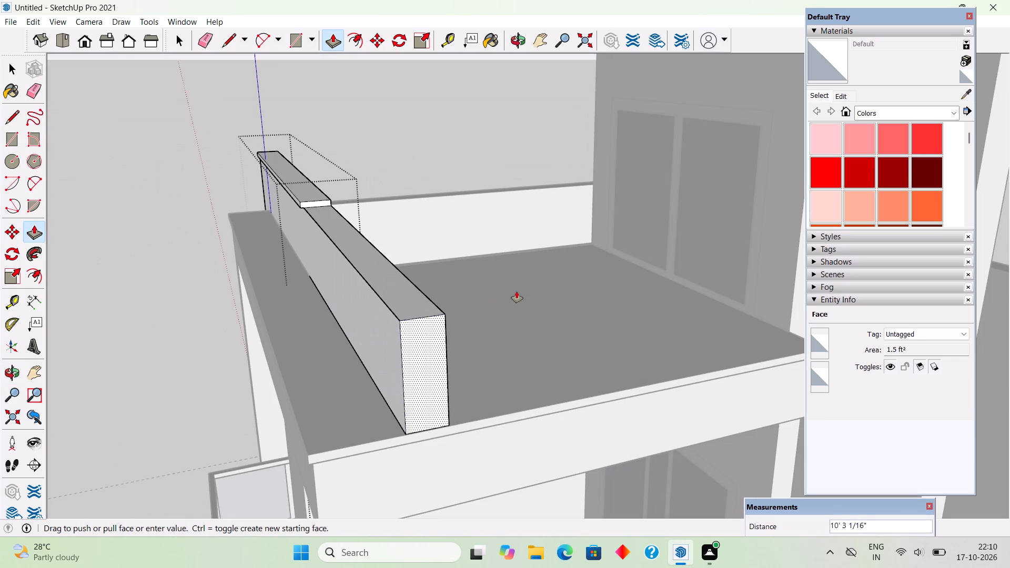
click(675, 207)
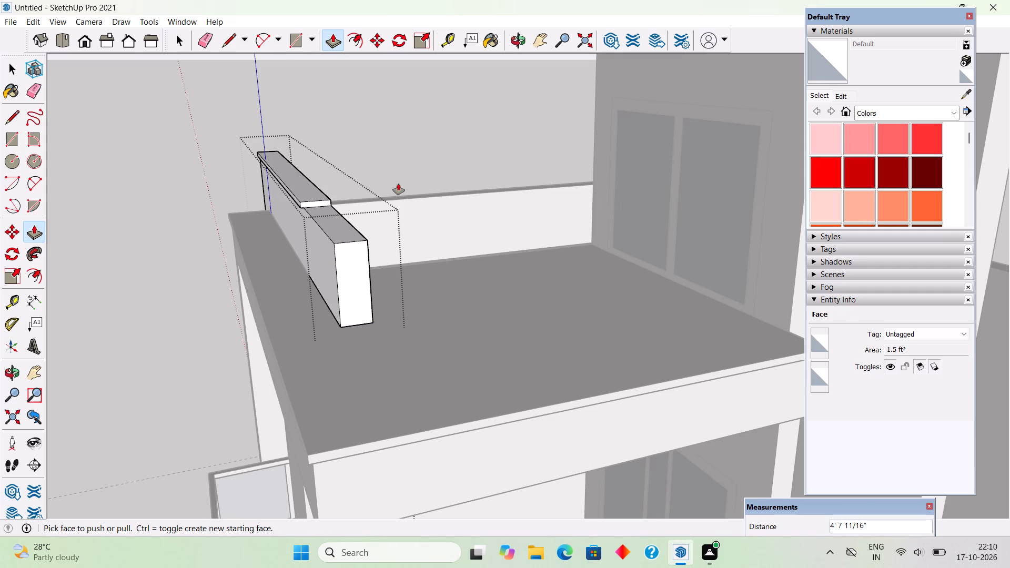
Push/Pull the parapet coping's end face 4' 7" flush with the extended wall, overhang it another 1", and close the group.
click(325, 201)
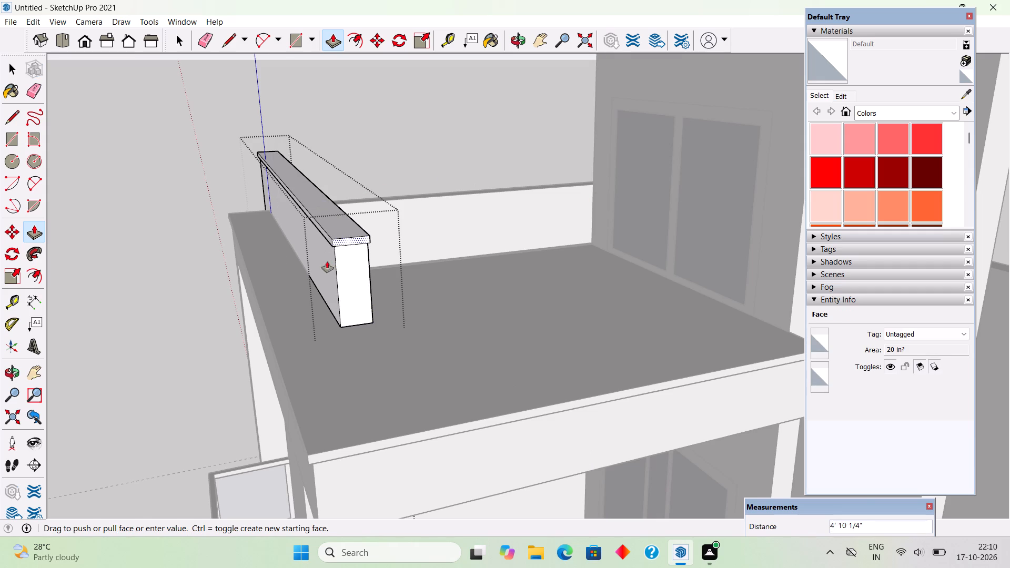
click(336, 275)
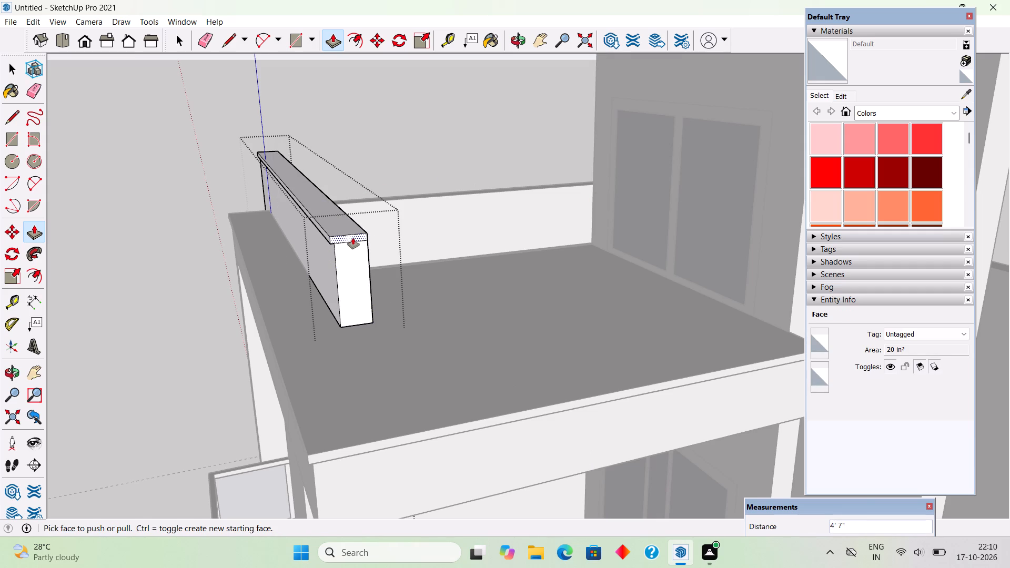
click(353, 238)
text(1")
key(Return)
key(space)
click(381, 162)
Examine the extended front parapet and the whole house front from above, at eye level and from below.
scroll(373, 188, down, 4)
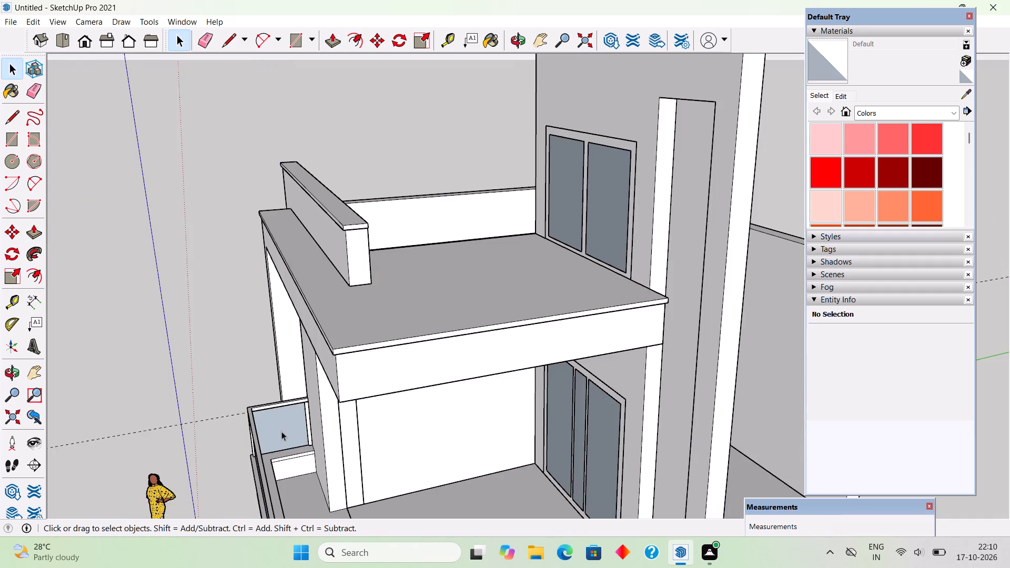
scroll(281, 431, down, 3)
scroll(348, 417, down, 4)
middle_drag(388, 411, 649, 331)
middle_drag(645, 405, 743, 341)
scroll(737, 359, down, 3)
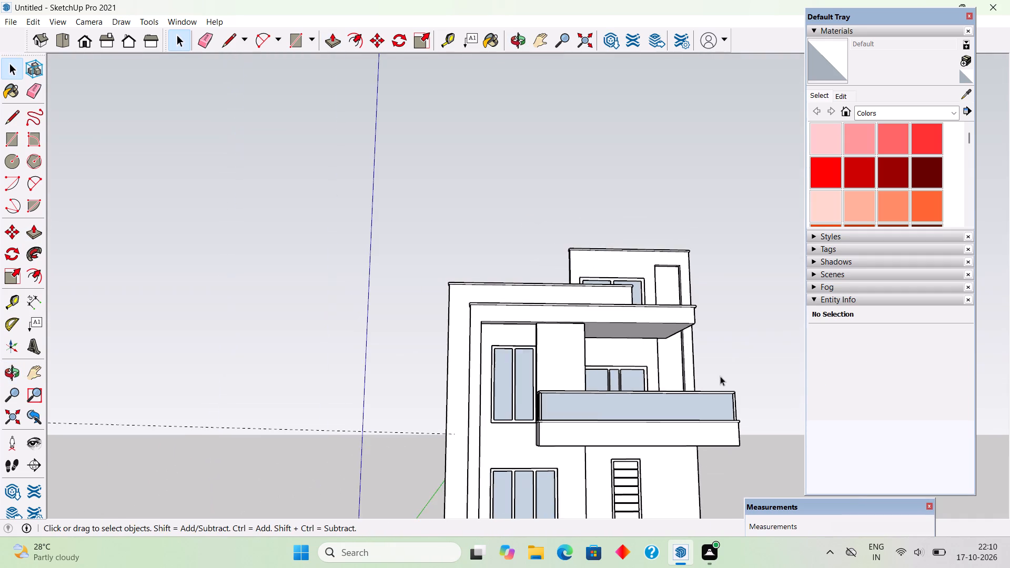
scroll(658, 311, down, 3)
middle_drag(658, 311, 653, 334)
middle_drag(641, 461, 636, 442)
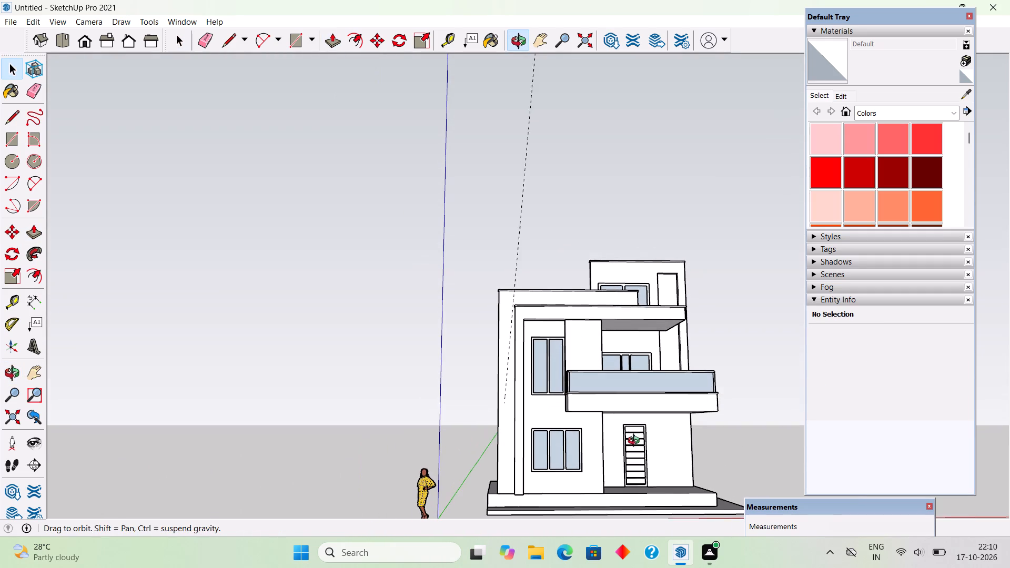
middle_drag(636, 442, 636, 441)
middle_drag(641, 420, 617, 364)
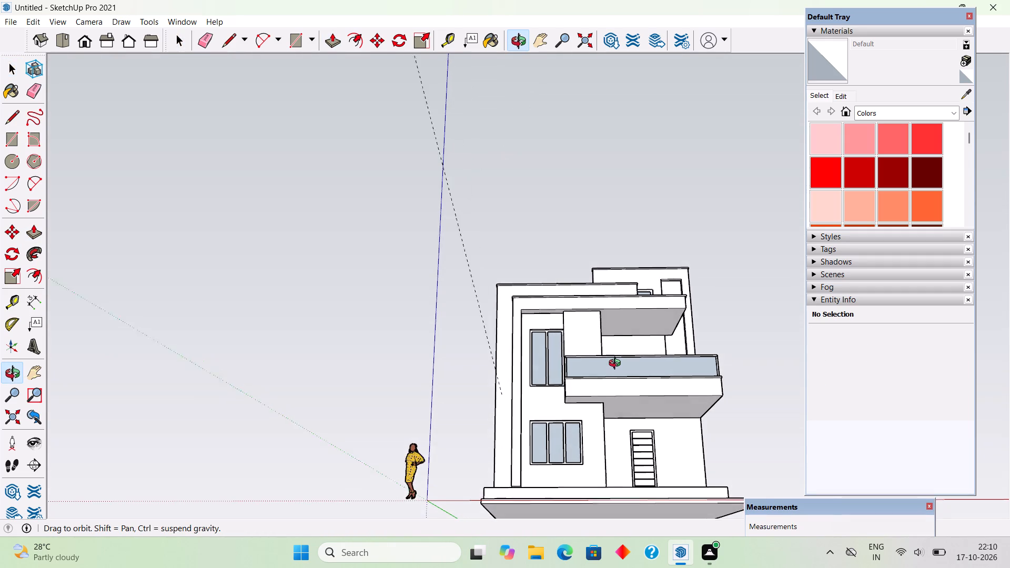
middle_drag(617, 364, 613, 364)
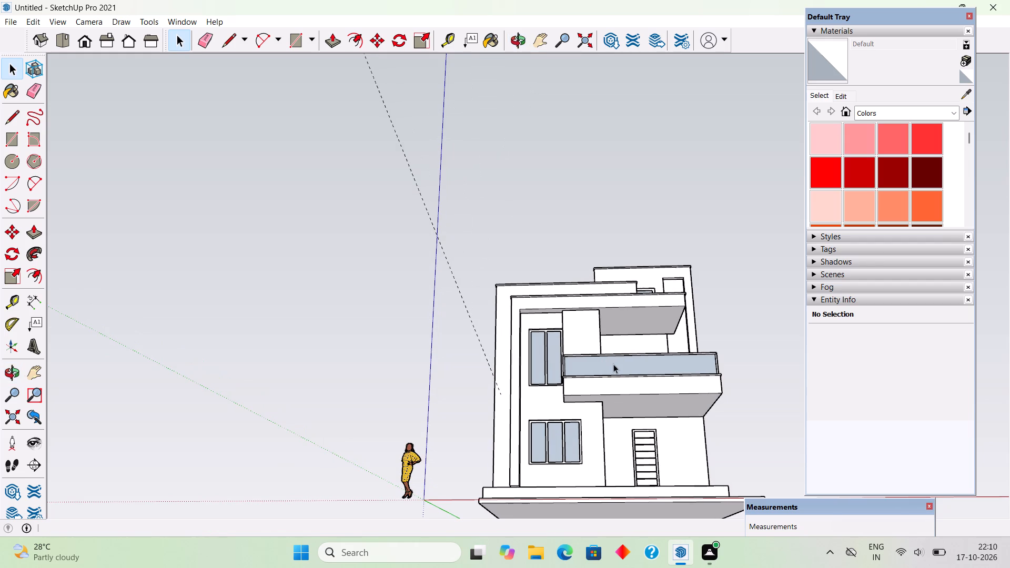
middle_drag(613, 364, 613, 376)
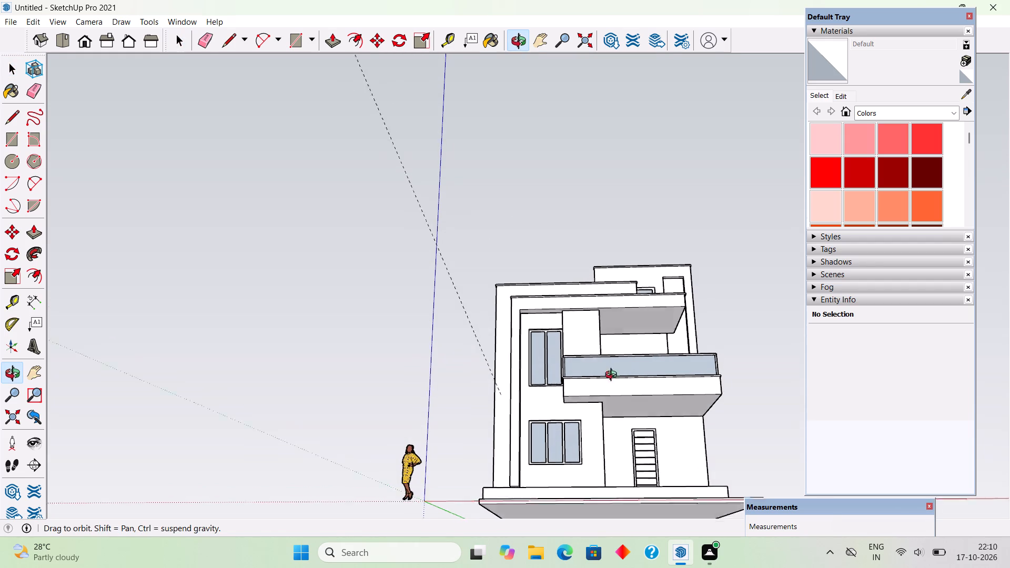
middle_drag(613, 376, 635, 478)
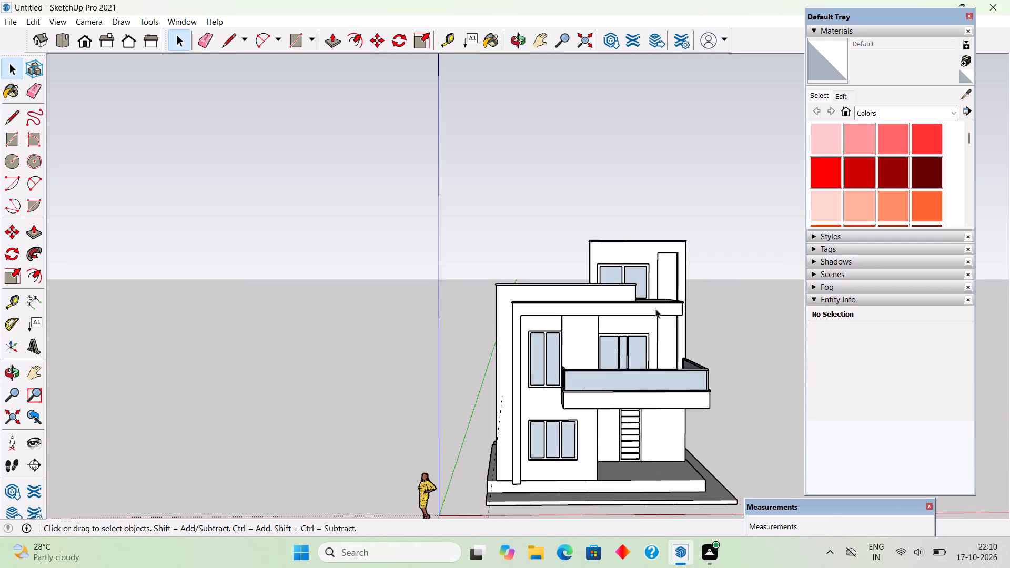
Delete the top-storey room's front window, including its frame and both glass panes.
scroll(655, 303, up, 6)
scroll(630, 232, up, 5)
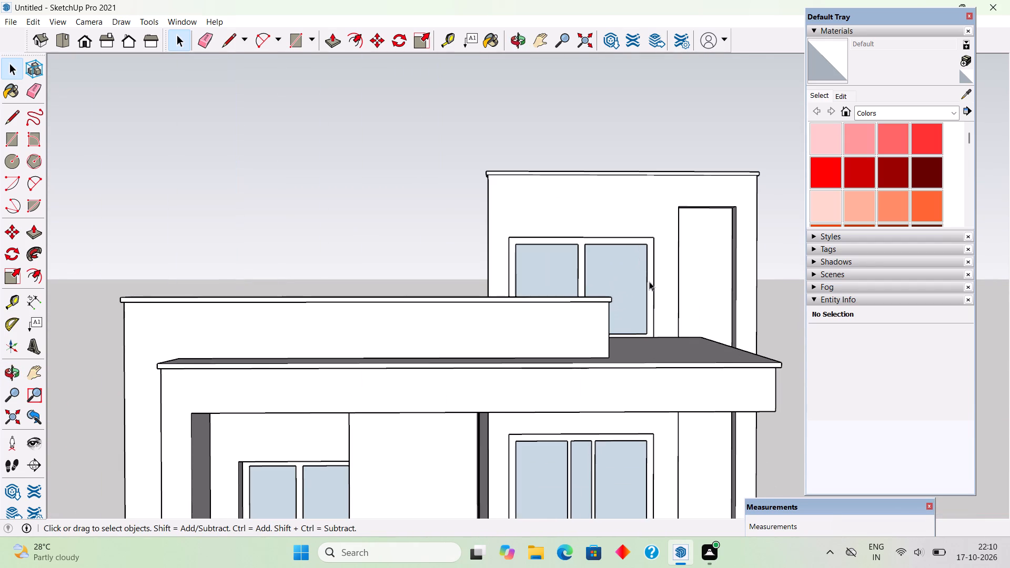
click(649, 281)
scroll(643, 279, up, 4)
ctrl+click(641, 279)
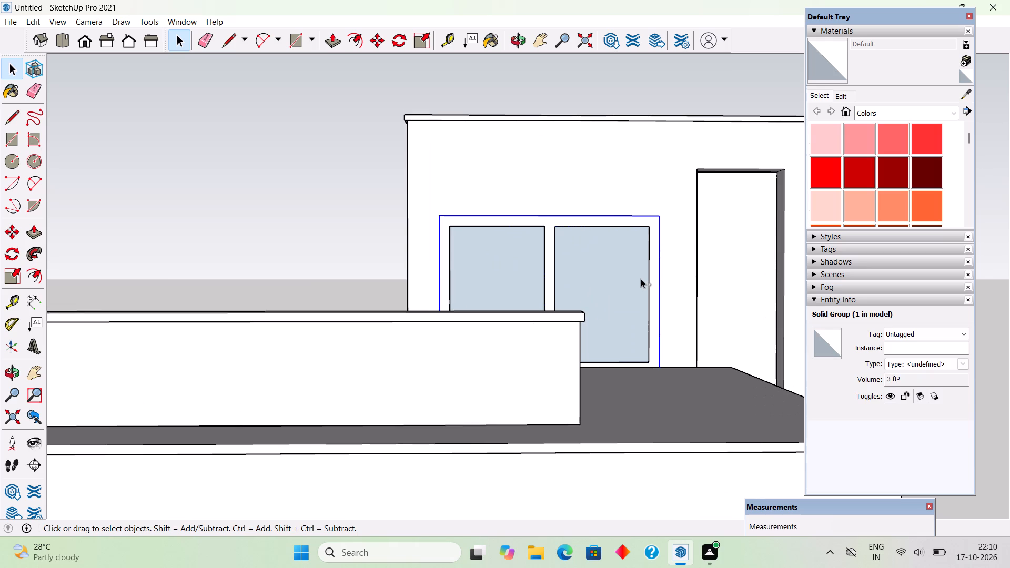
ctrl+click(534, 275)
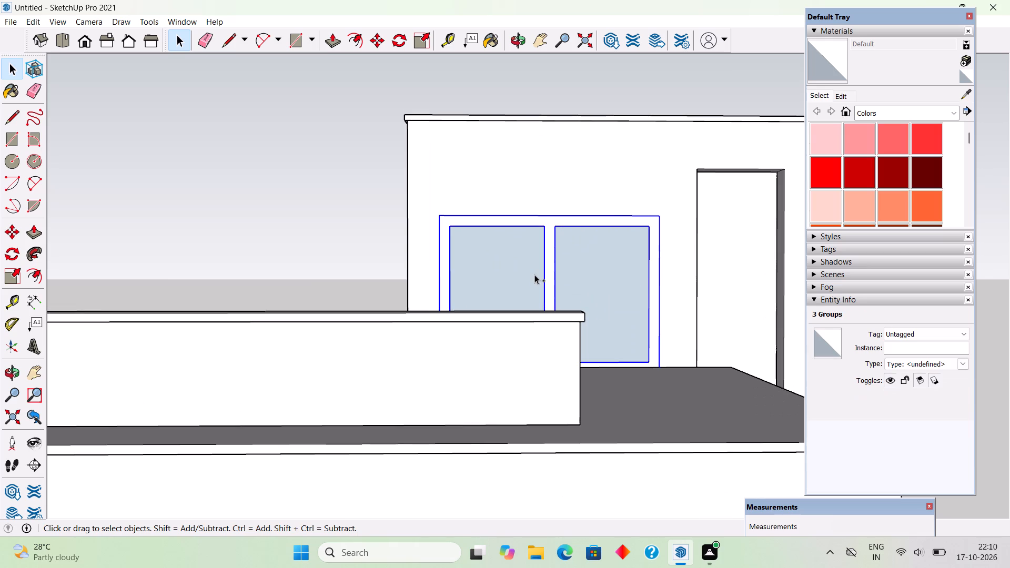
ctrl+right_click(534, 275)
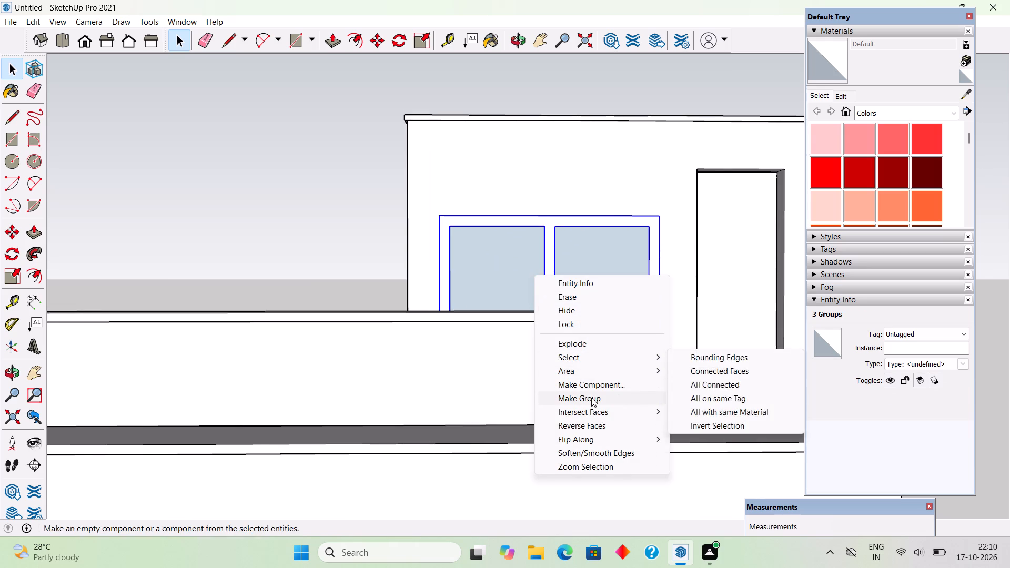
right_click(538, 256)
click(462, 240)
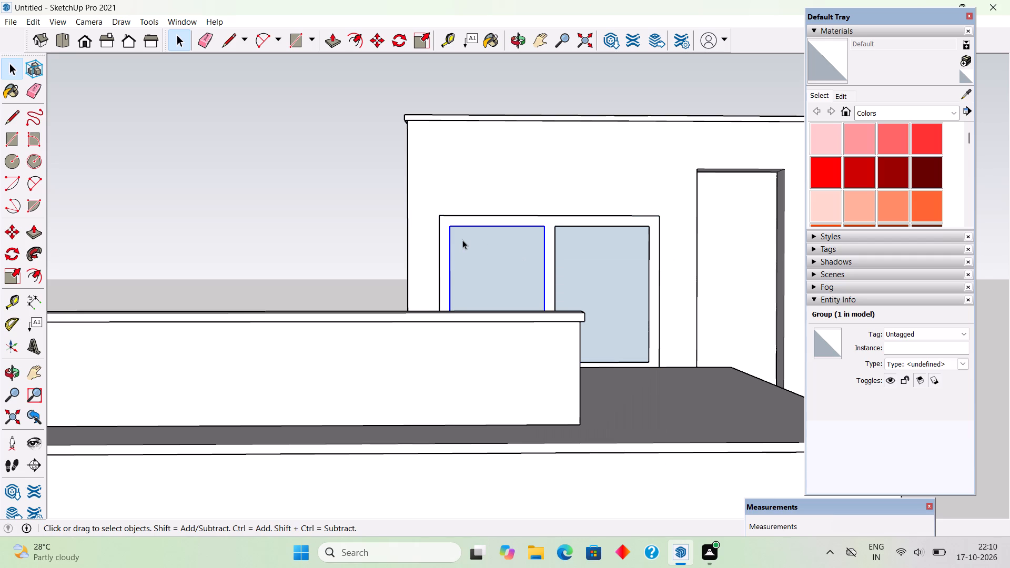
ctrl+click(562, 269)
ctrl+click(563, 221)
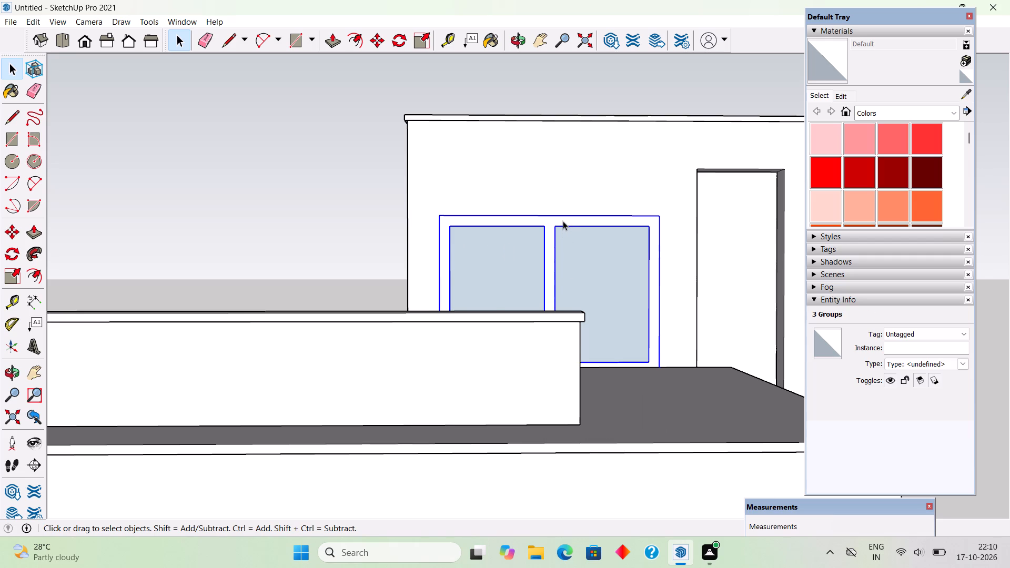
key(Delete)
Push/Pull the top face of the top-storey room's front window opening down 1' inside the wall group.
middle_drag(558, 245, 517, 330)
scroll(621, 324, down, 1)
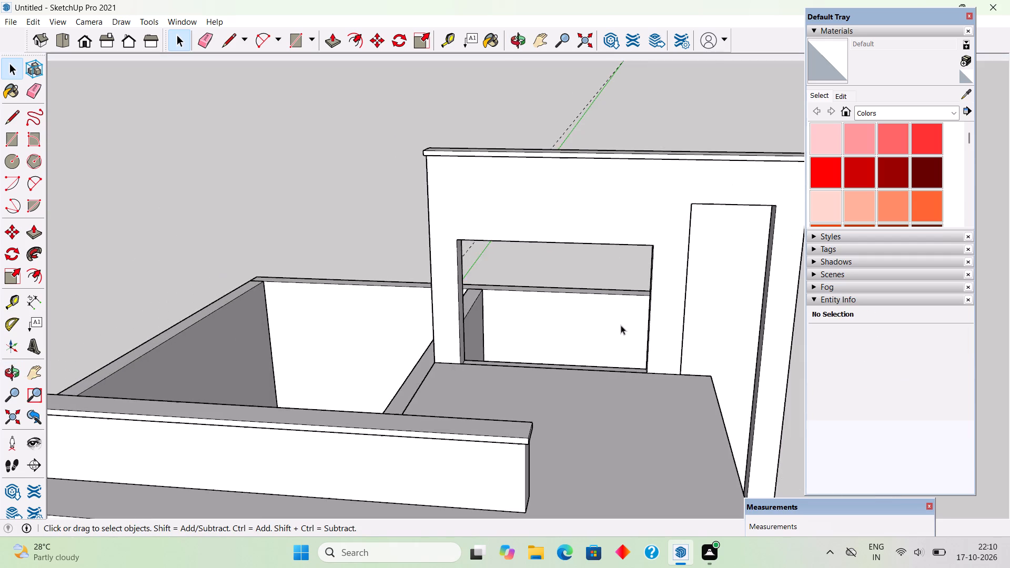
scroll(621, 325, down, 3)
middle_drag(676, 273, 683, 154)
scroll(587, 230, up, 10)
middle_drag(592, 235, 589, 227)
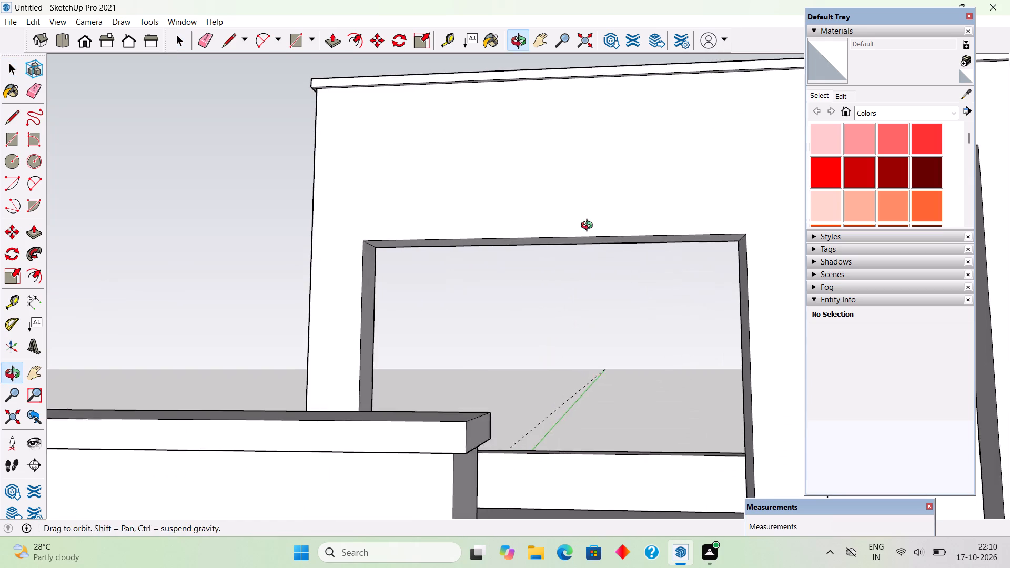
middle_drag(589, 227, 588, 209)
click(601, 231)
triple_click(602, 227)
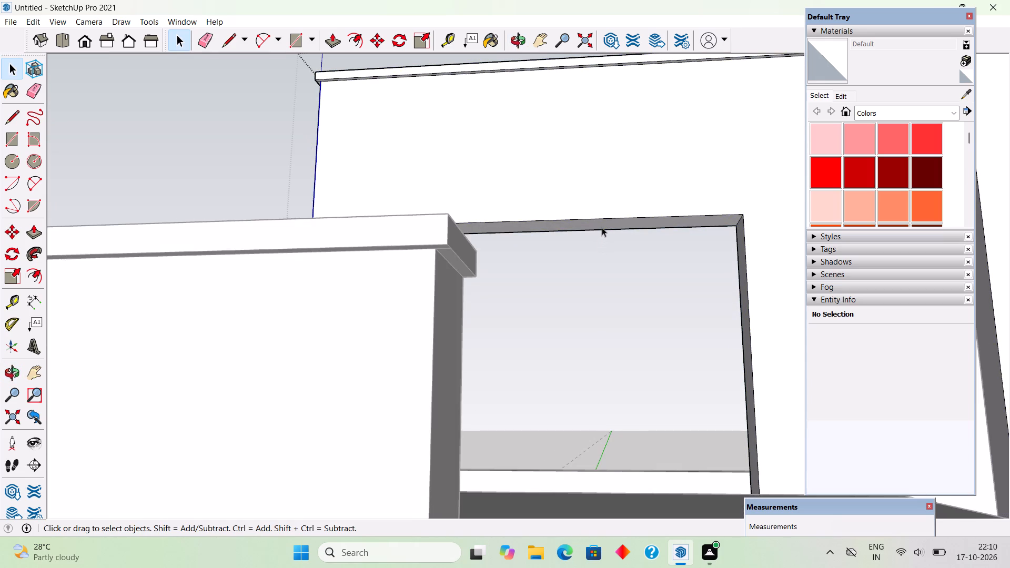
key(p)
click(608, 221)
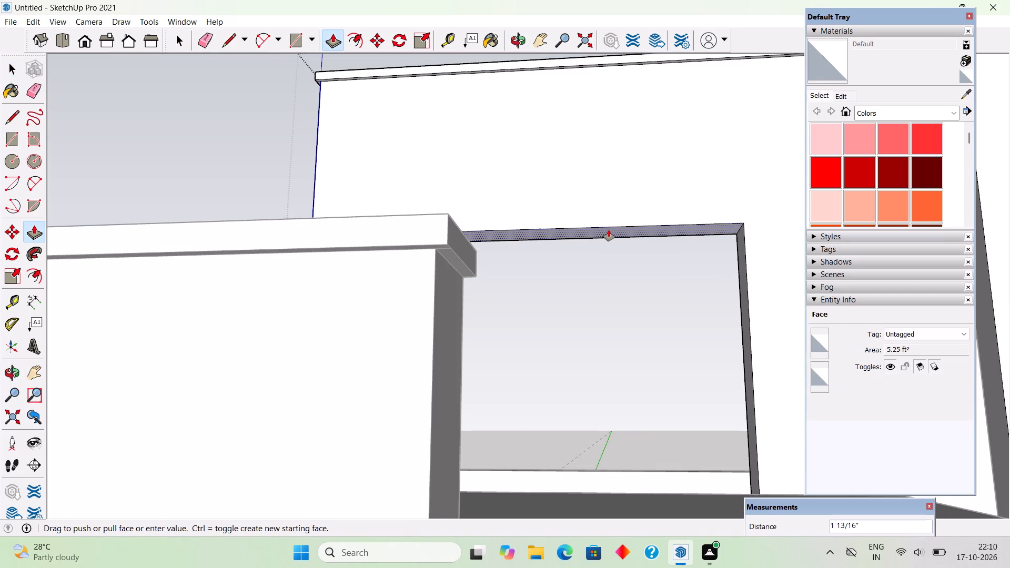
key(apostrophe)
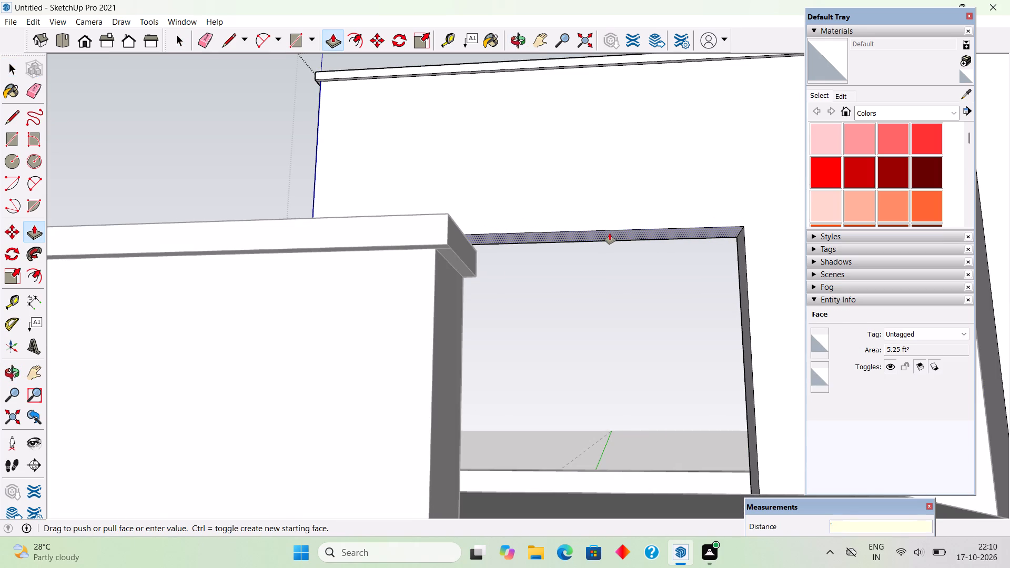
key(BackSpace)
text(1')
key(Return)
key(space)
Examine the lowered window opening and the whole house front from eye level, below and above.
scroll(610, 233, down, 1)
middle_drag(621, 288, 628, 328)
scroll(628, 328, down, 6)
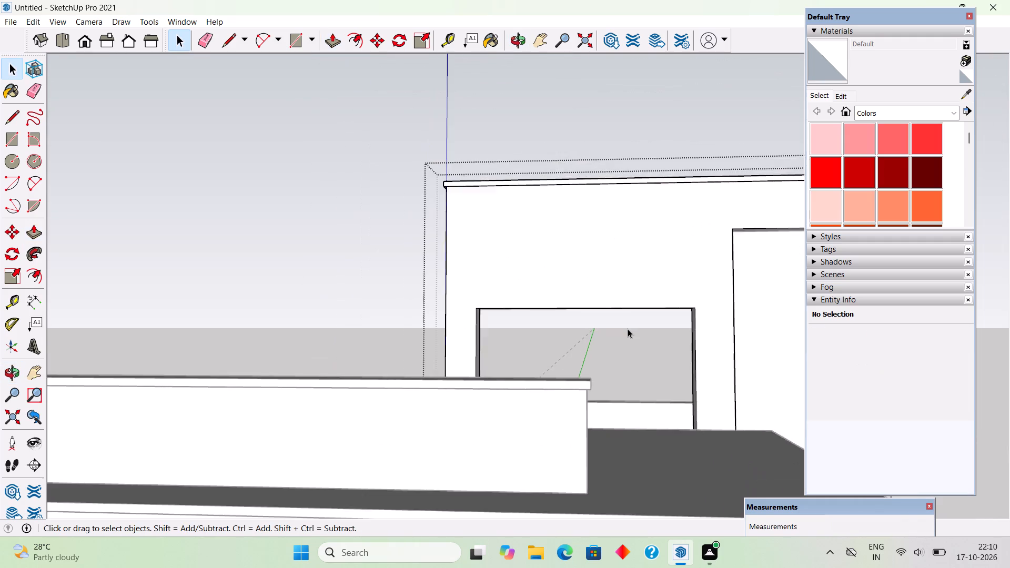
scroll(628, 329, down, 20)
scroll(628, 329, down, 1)
middle_drag(619, 407, 612, 356)
scroll(612, 356, down, 9)
scroll(613, 366, up, 2)
middle_drag(620, 394, 619, 421)
scroll(619, 421, up, 2)
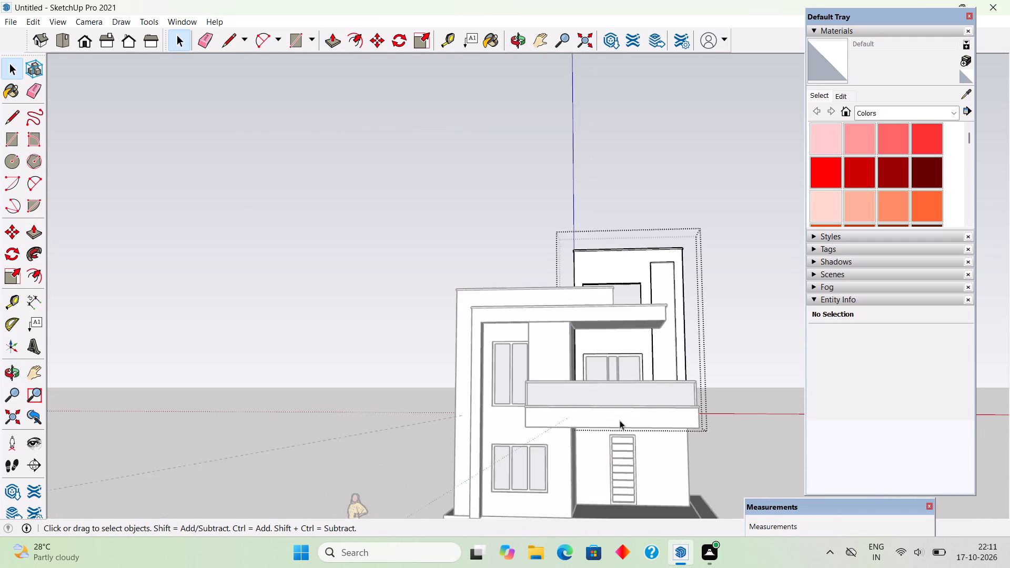
scroll(620, 420, up, 13)
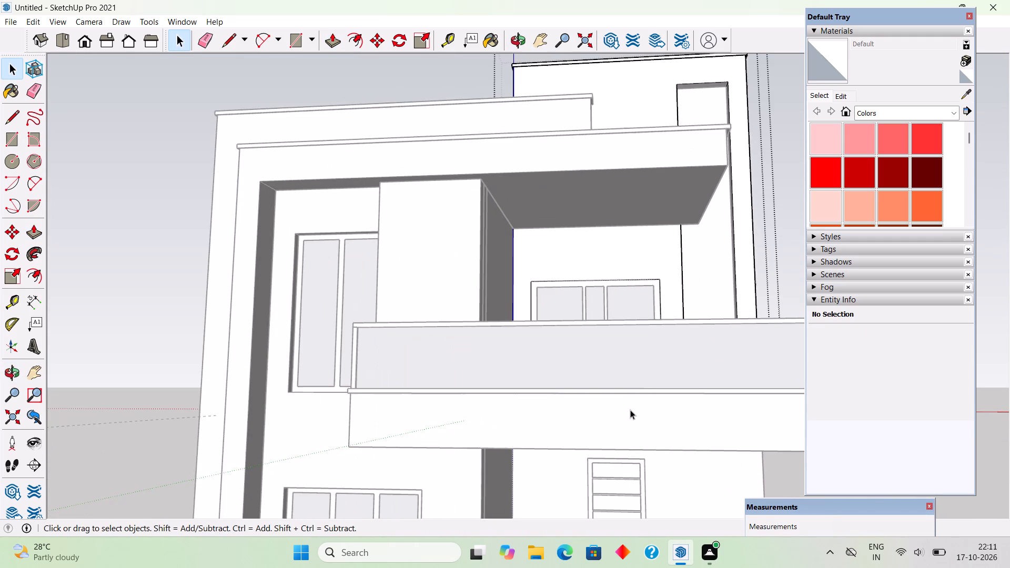
scroll(630, 410, down, 4)
middle_drag(630, 410, 632, 417)
scroll(632, 417, down, 4)
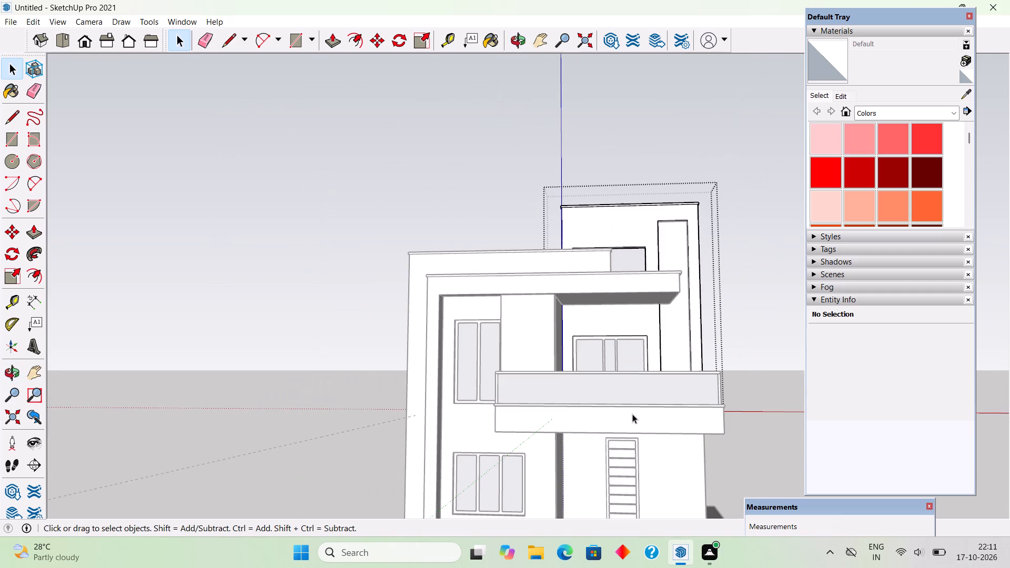
middle_drag(633, 373, 633, 333)
scroll(633, 333, down, 4)
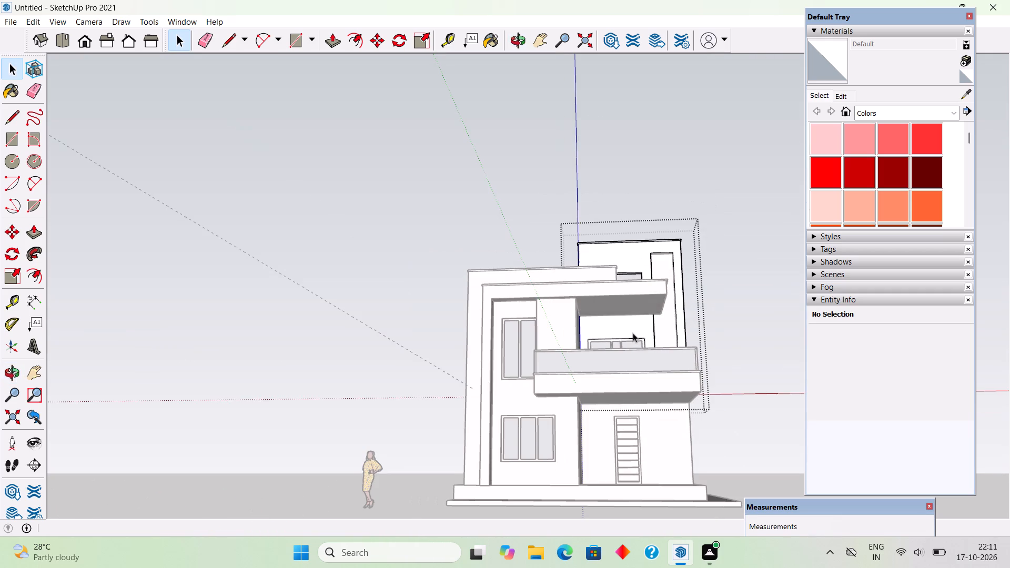
scroll(633, 333, up, 2)
scroll(633, 333, down, 3)
middle_drag(633, 333, 633, 430)
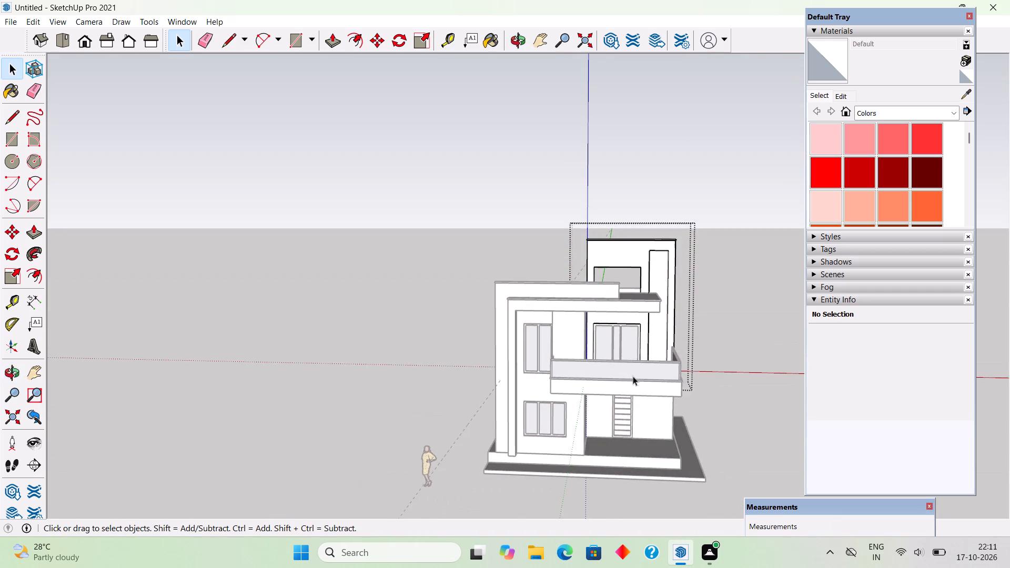
scroll(623, 284, up, 20)
middle_drag(613, 301, 578, 339)
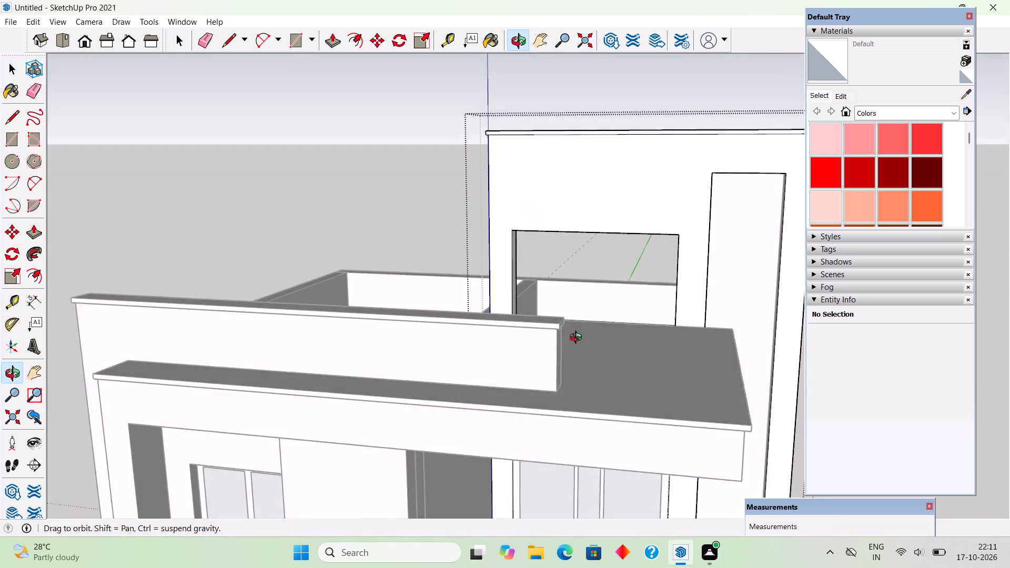
middle_drag(578, 339, 571, 347)
Close the wall group and draw a 7' by 3' 10" rectangle across the top-storey front window opening.
scroll(541, 265, up, 5)
key(r)
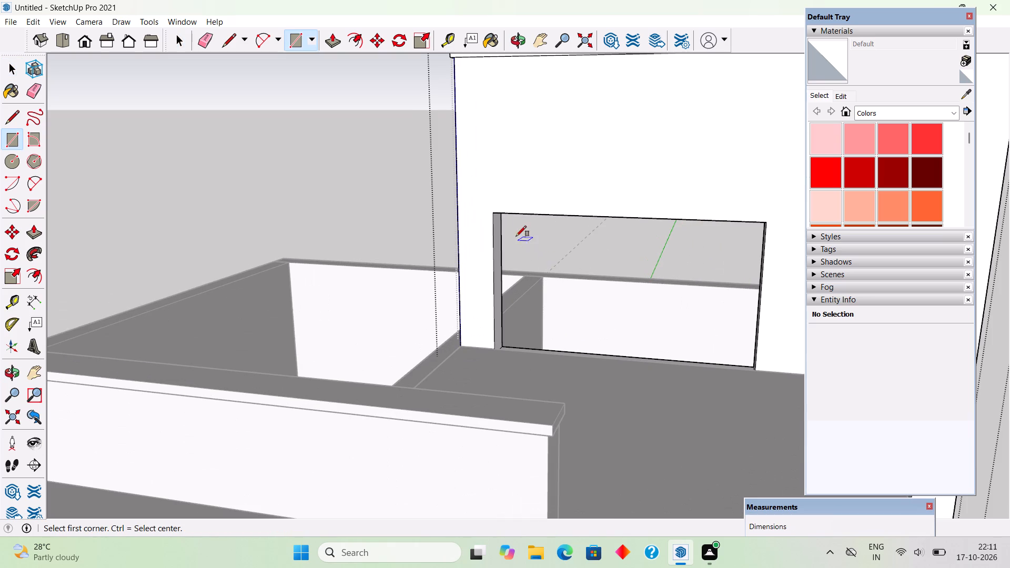
key(space)
click(380, 166)
middle_drag(844, 459, 903, 440)
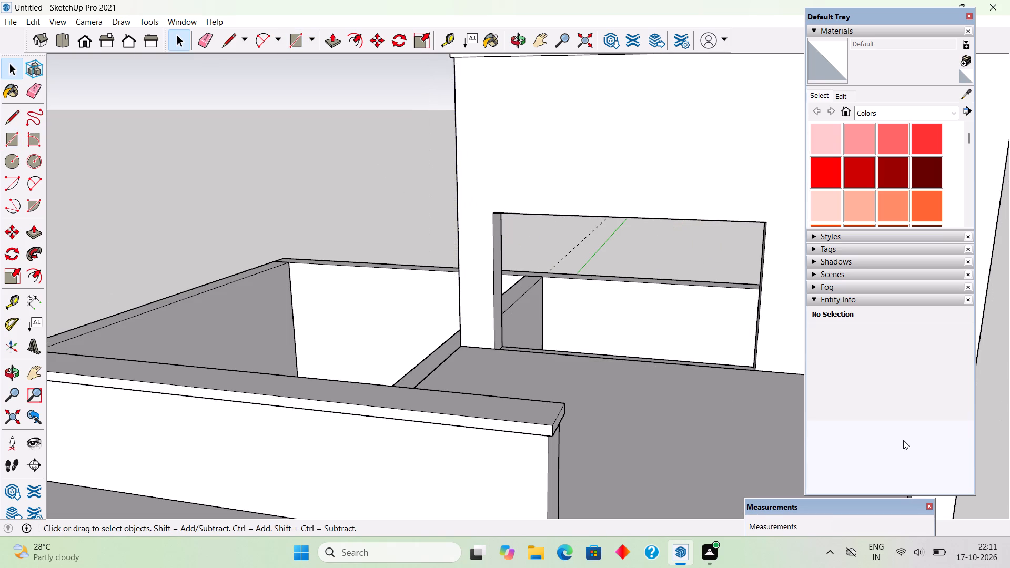
middle_drag(903, 440, 842, 429)
middle_drag(682, 409, 773, 404)
scroll(732, 313, up, 1)
key(r)
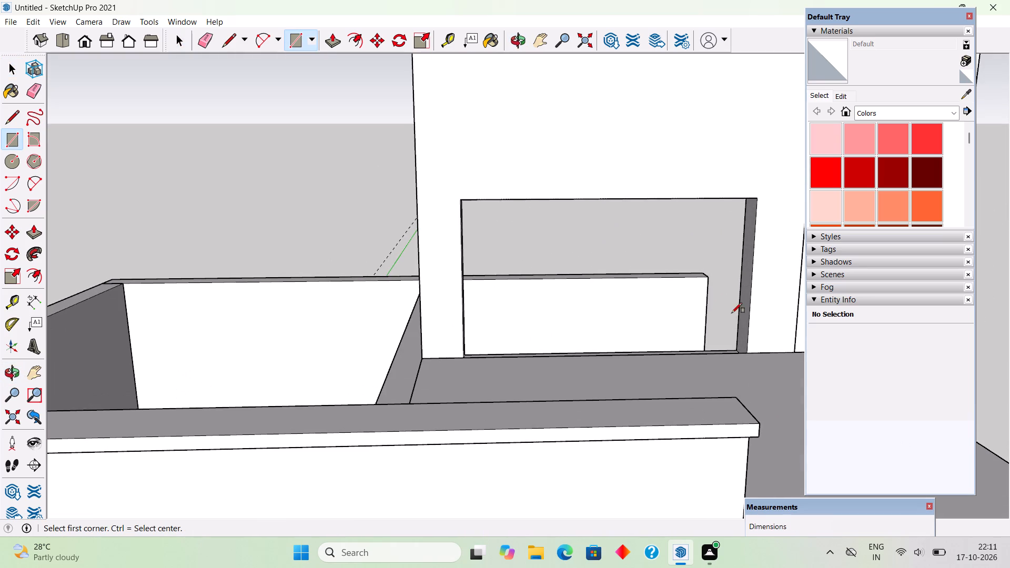
click(462, 200)
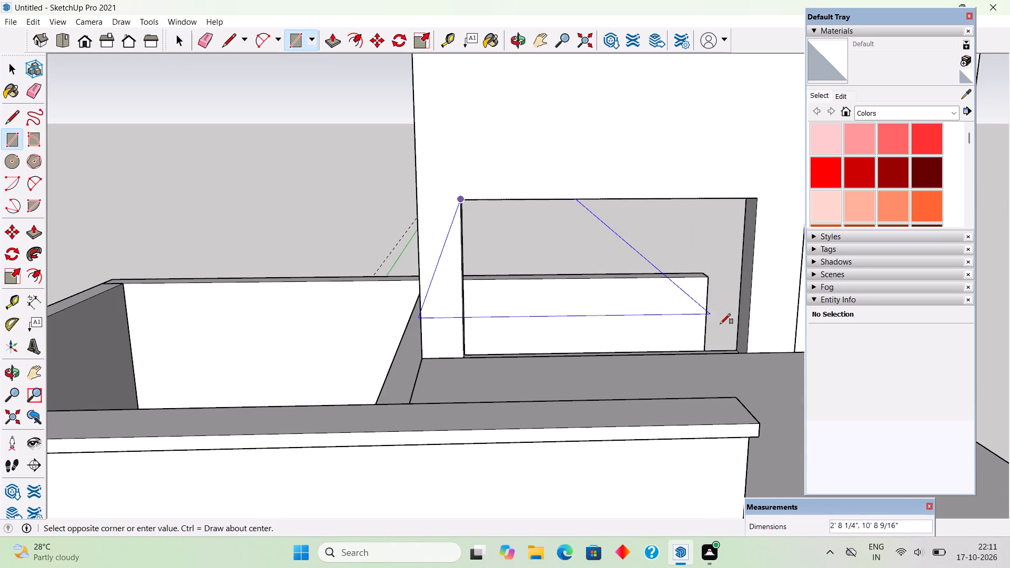
click(746, 351)
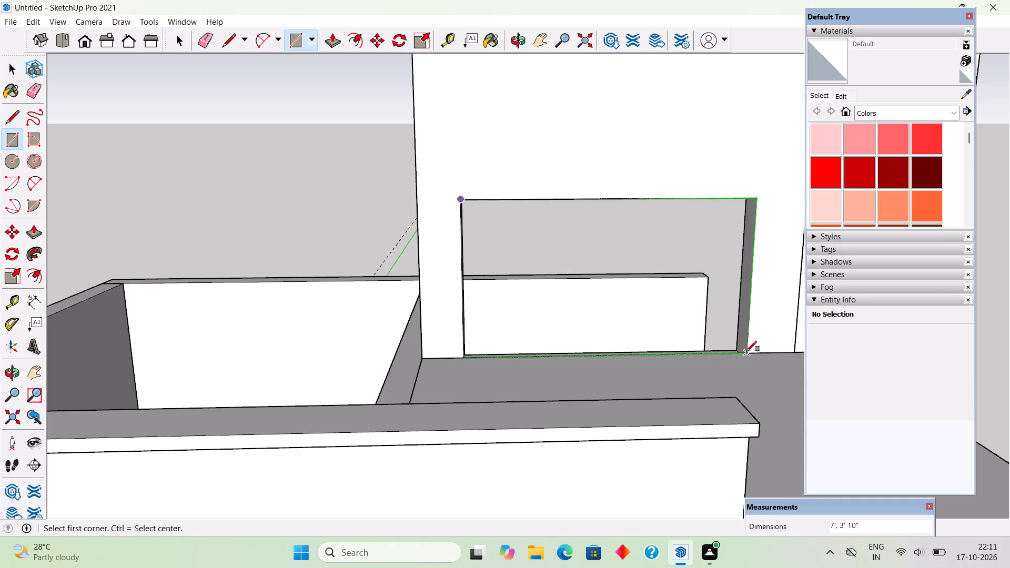
Offset the window rectangle's outline 3" inward to form the frame border.
key(f)
click(708, 347)
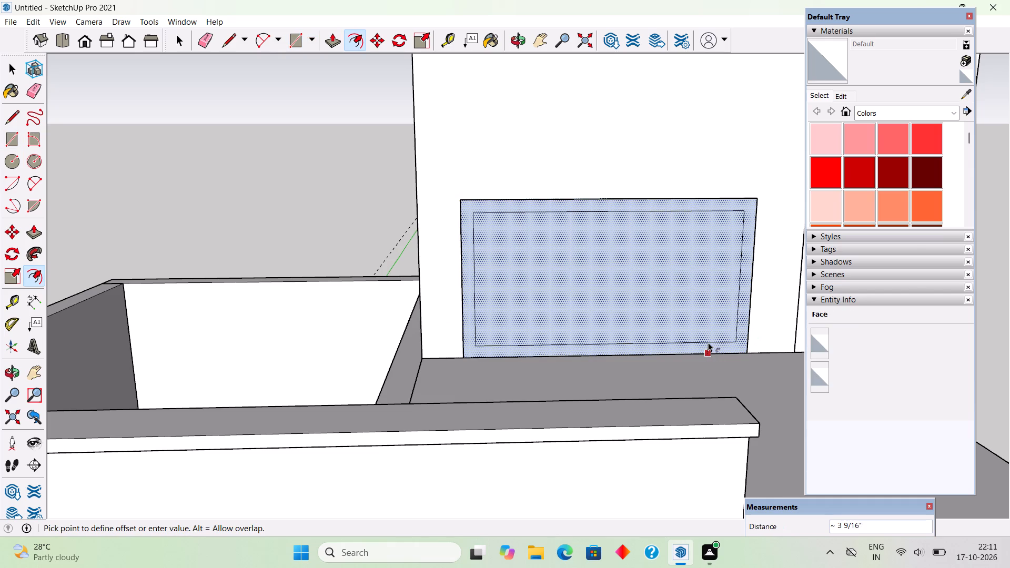
text(3")
key(Return)
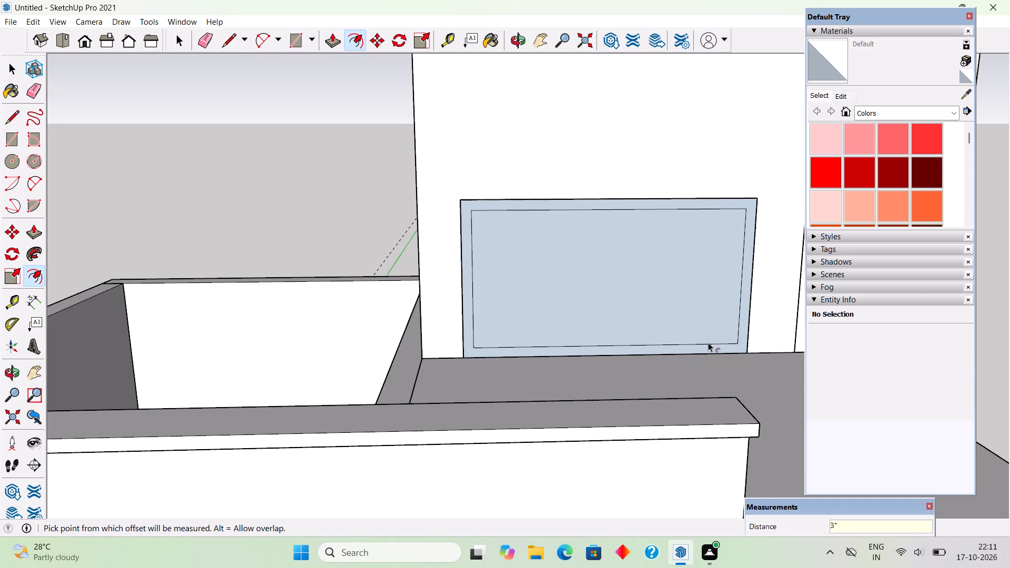
key(space)
Place a vertical guide through the middle of the window, plus guides 1.5" to either side of it.
key(t)
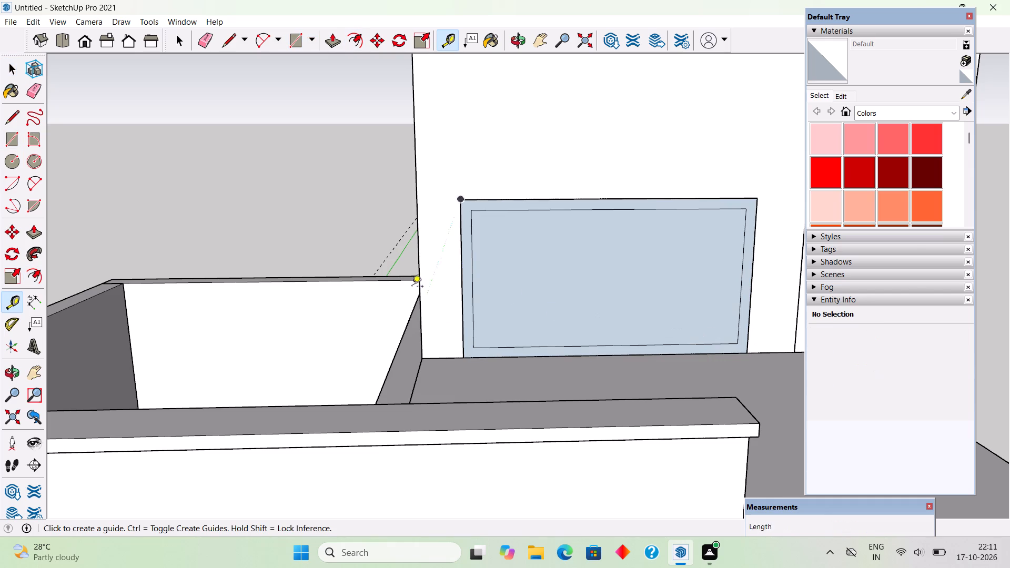
click(470, 302)
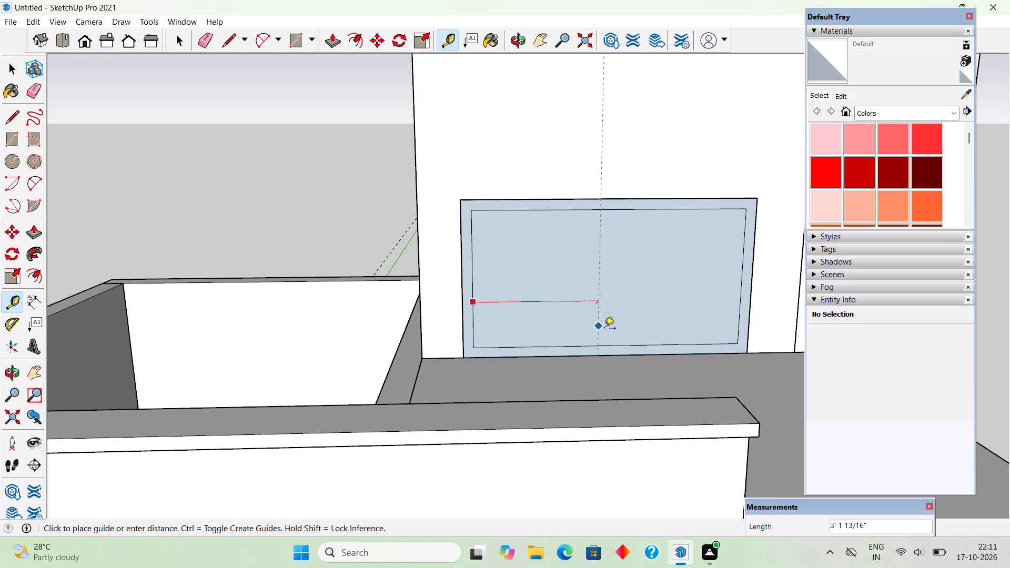
click(610, 345)
key(t)
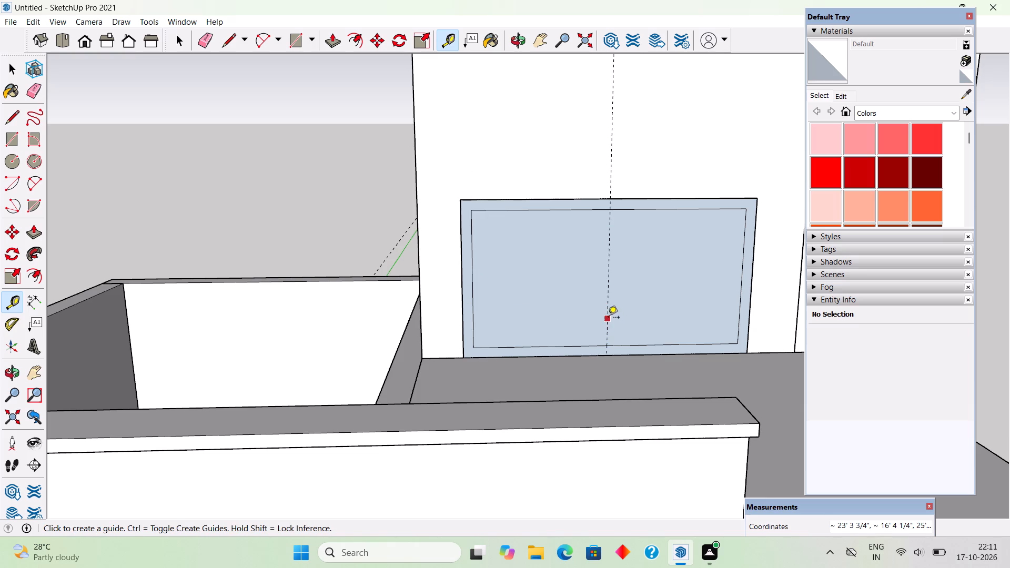
click(608, 317)
text(1.5")
key(Return)
scroll(633, 315, up, 5)
click(588, 306)
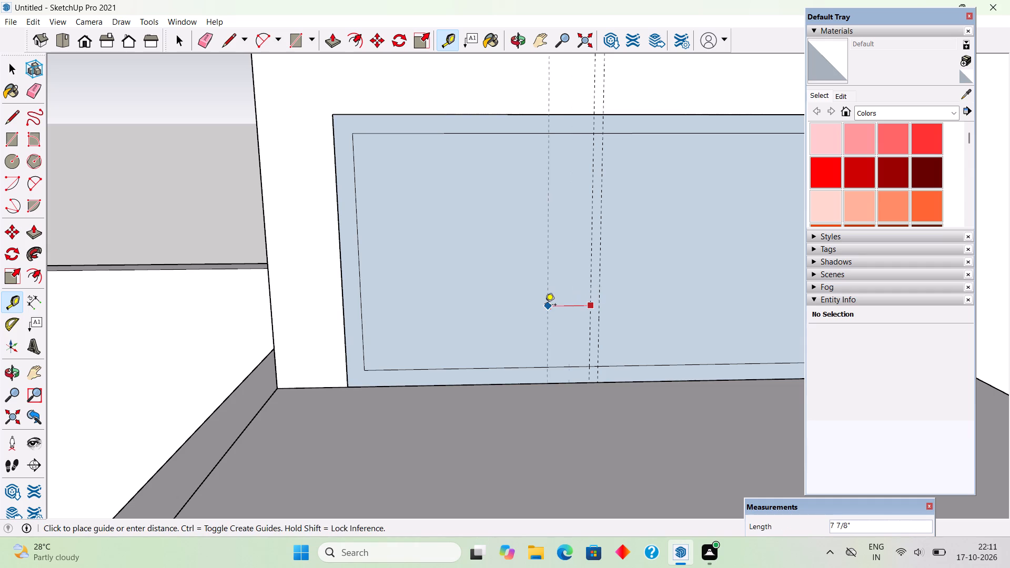
text(1.5")
key(Return)
Draw two vertical mullion edges along the outer guides and erase the short border edges between them at top and bottom.
key(l)
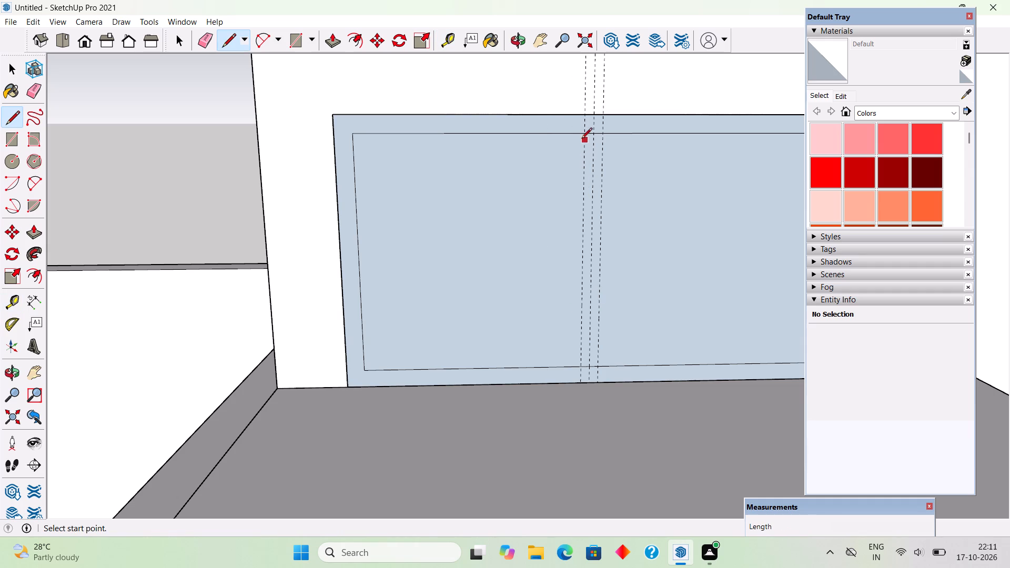
click(582, 135)
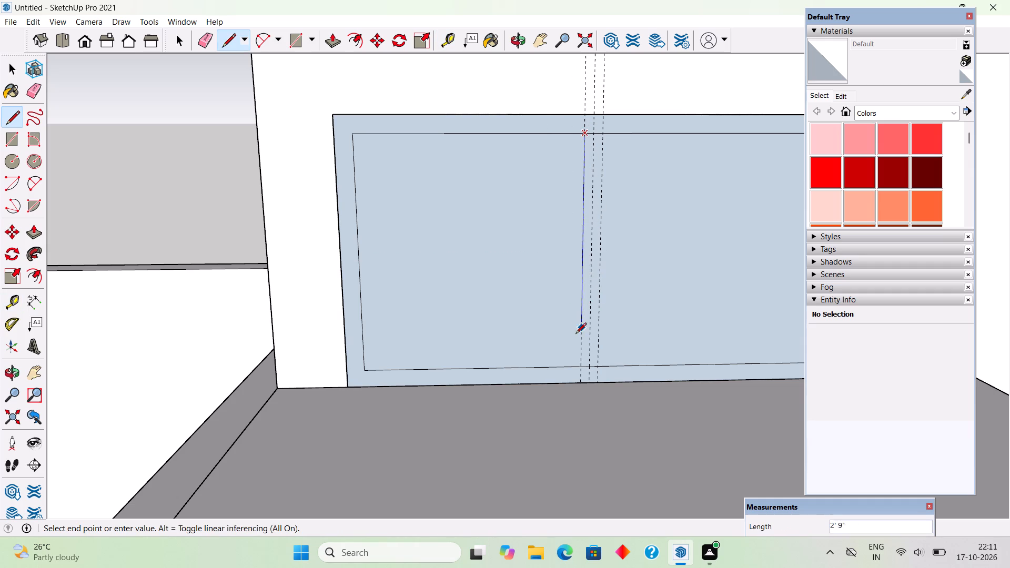
click(580, 366)
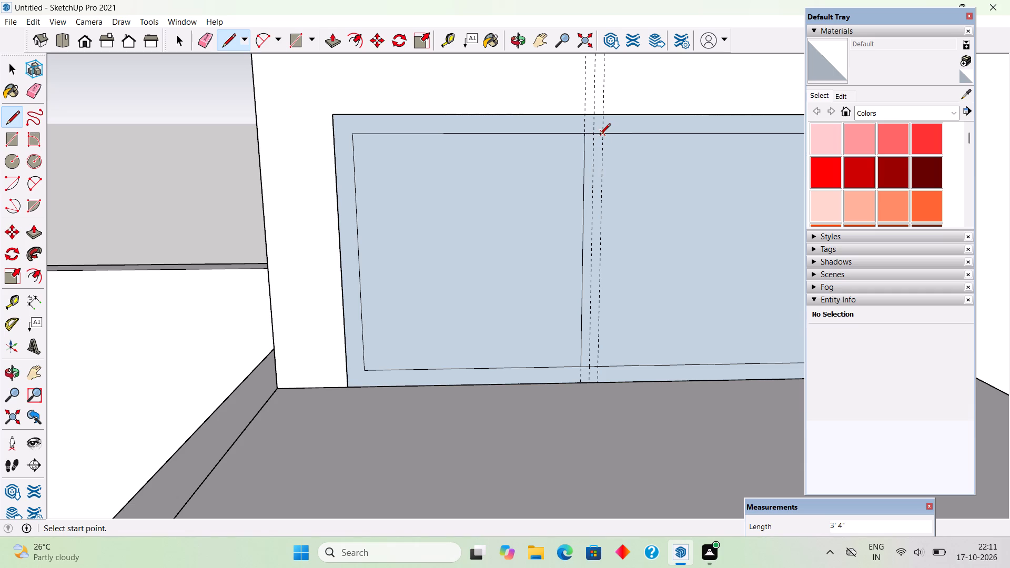
click(600, 135)
click(597, 366)
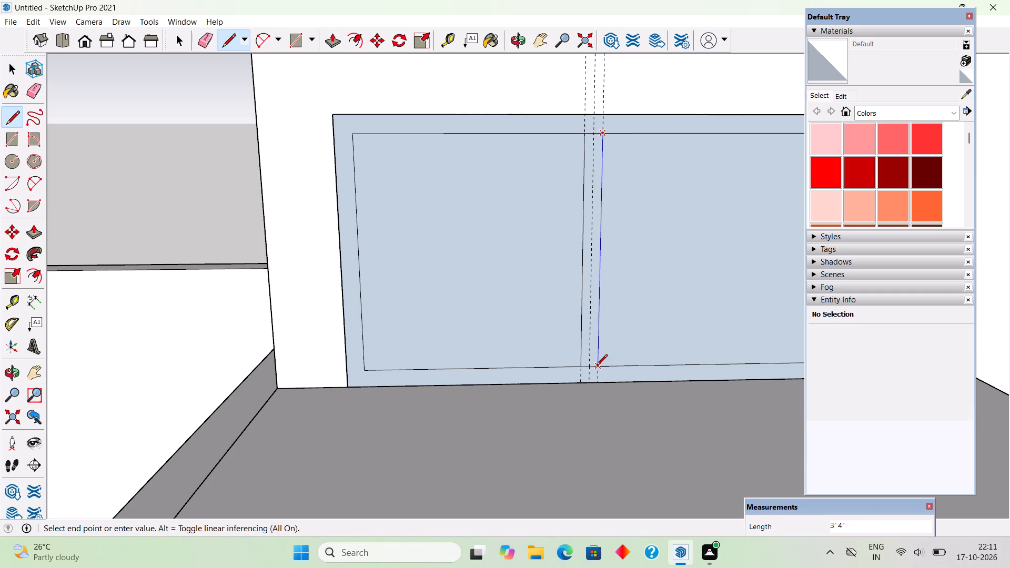
key(e)
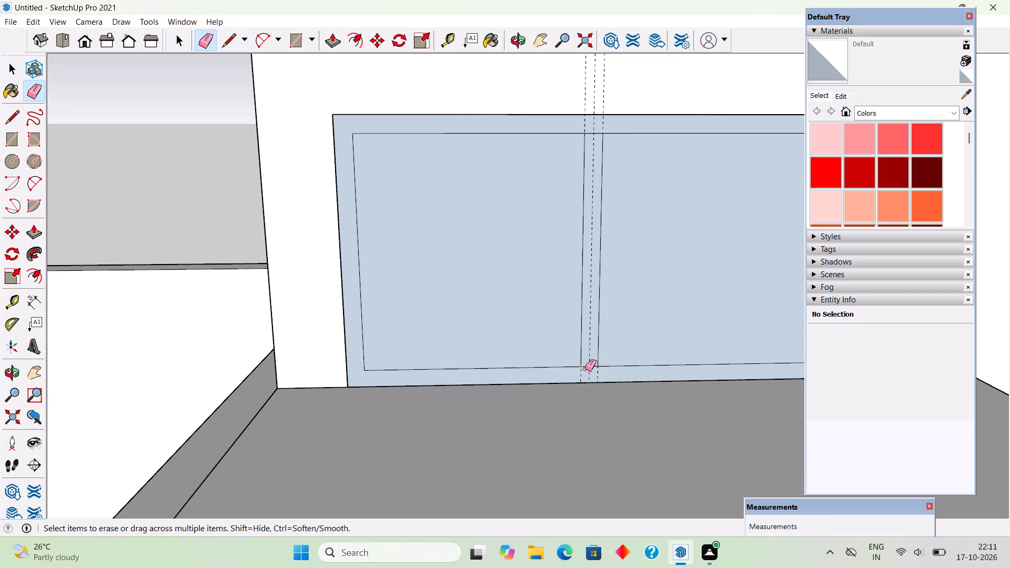
click(588, 366)
click(589, 134)
key(space)
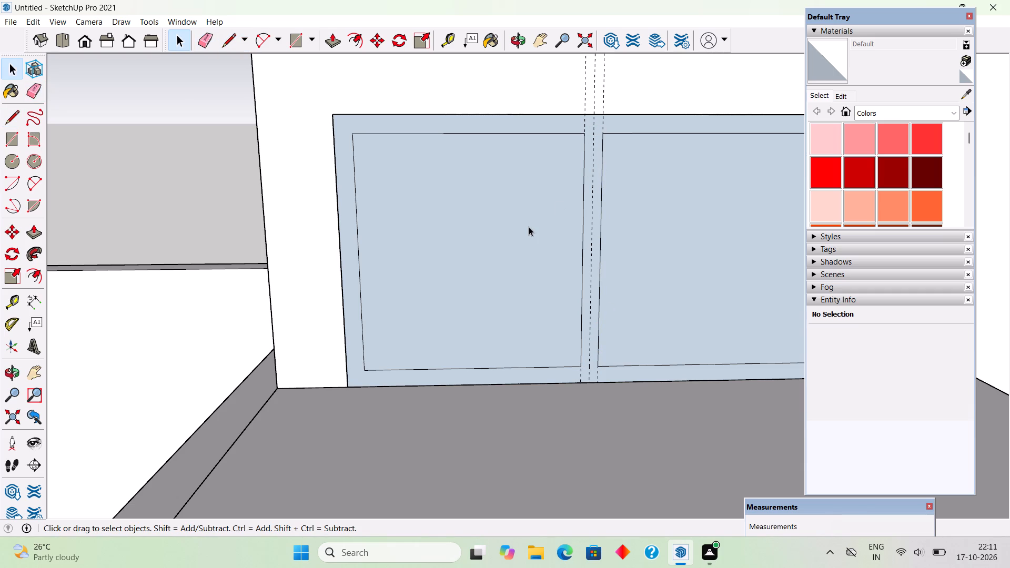
Delete the two pane faces on either side of the mullion, leaving only the frame face.
click(529, 227)
key(Delete)
click(607, 288)
key(Delete)
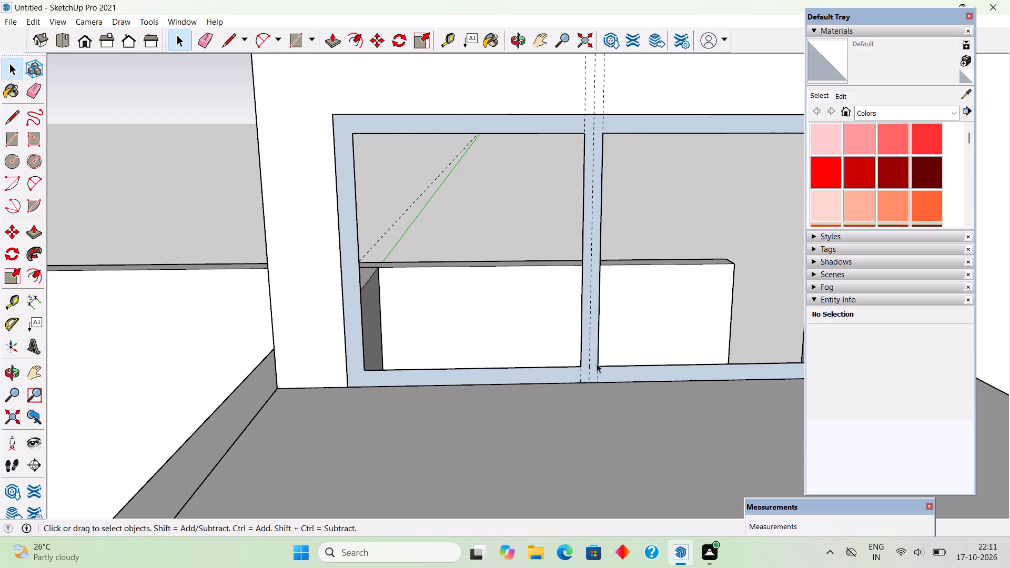
Push/Pull the window frame face outward 3" and make the whole frame a group.
key(p)
click(592, 378)
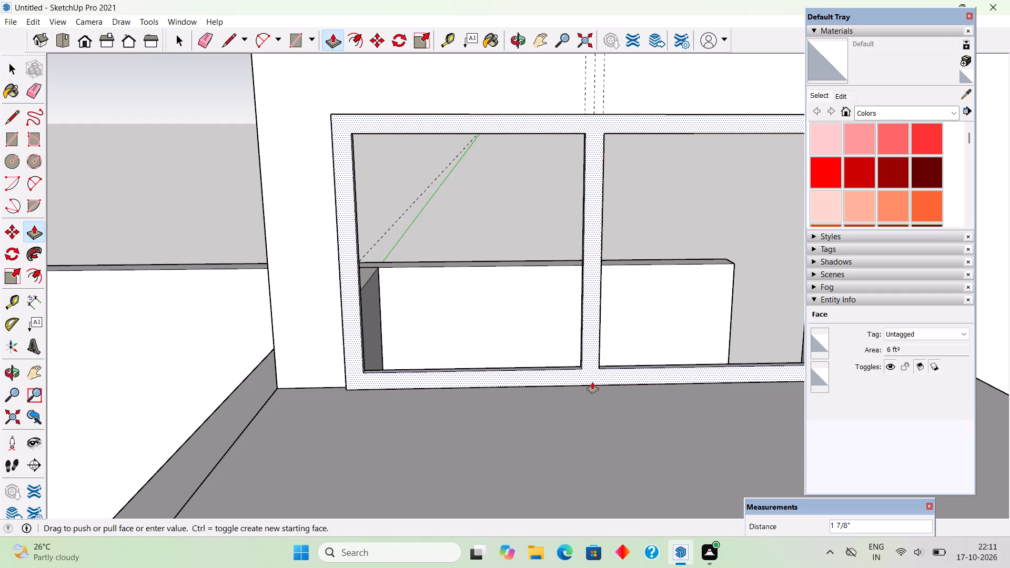
text(3")
key(Return)
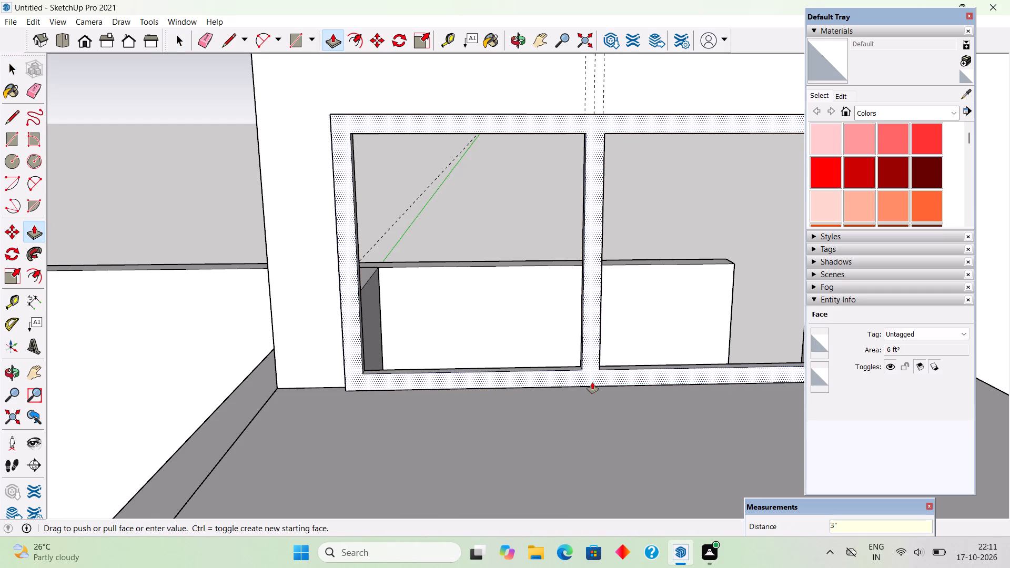
key(space)
triple_click(592, 382)
right_click(592, 382)
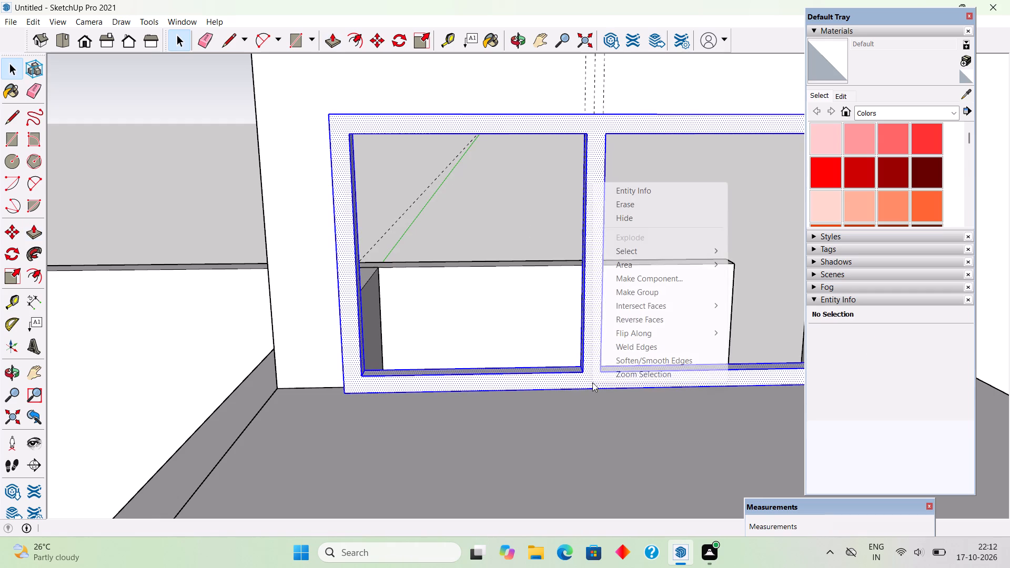
click(625, 292)
Move the window frame group 3" back into the opening, making its front flush with the wall face.
middle_drag(207, 422, 451, 468)
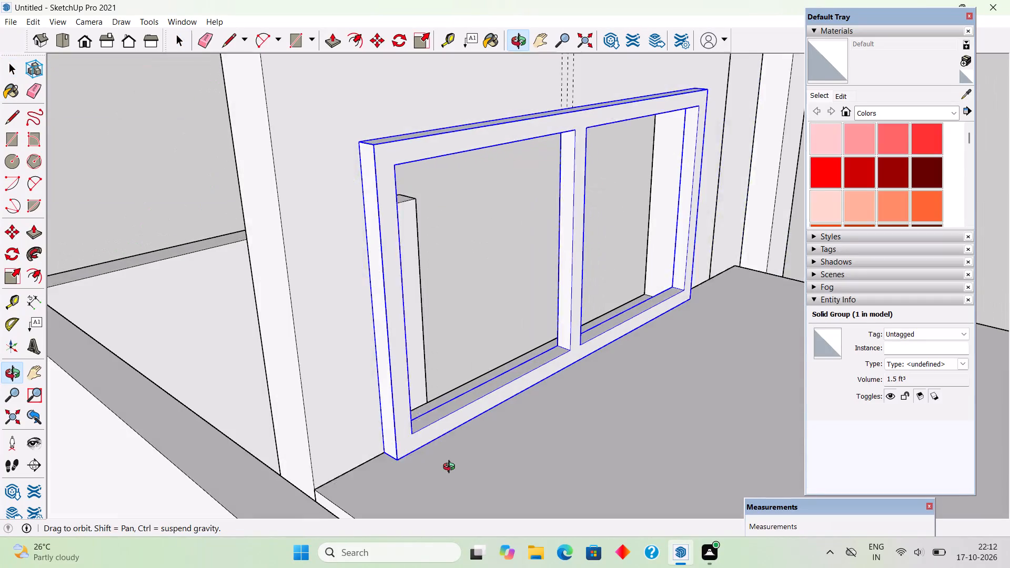
middle_drag(451, 468, 458, 468)
scroll(435, 483, up, 9)
key(m)
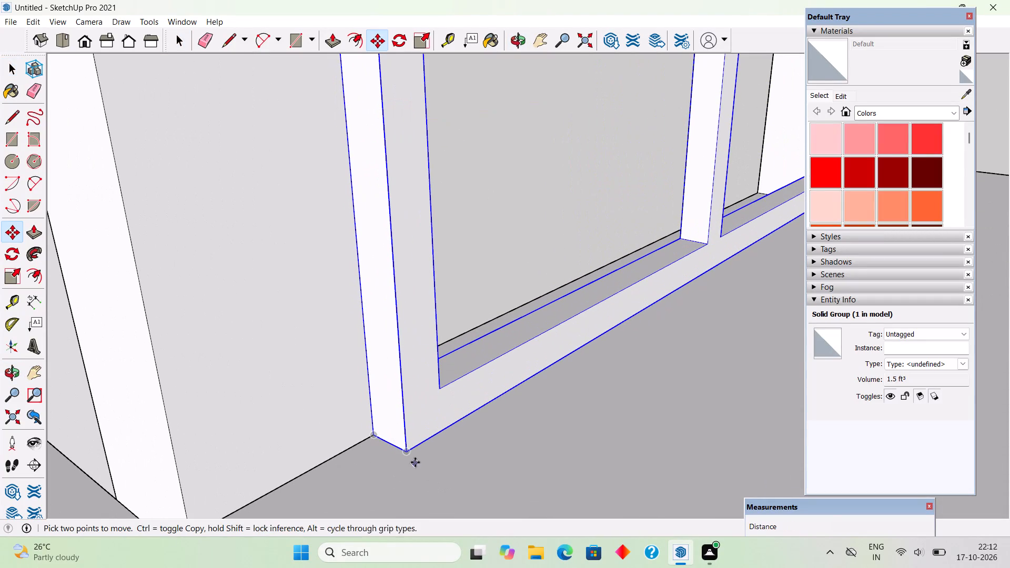
click(409, 452)
click(375, 435)
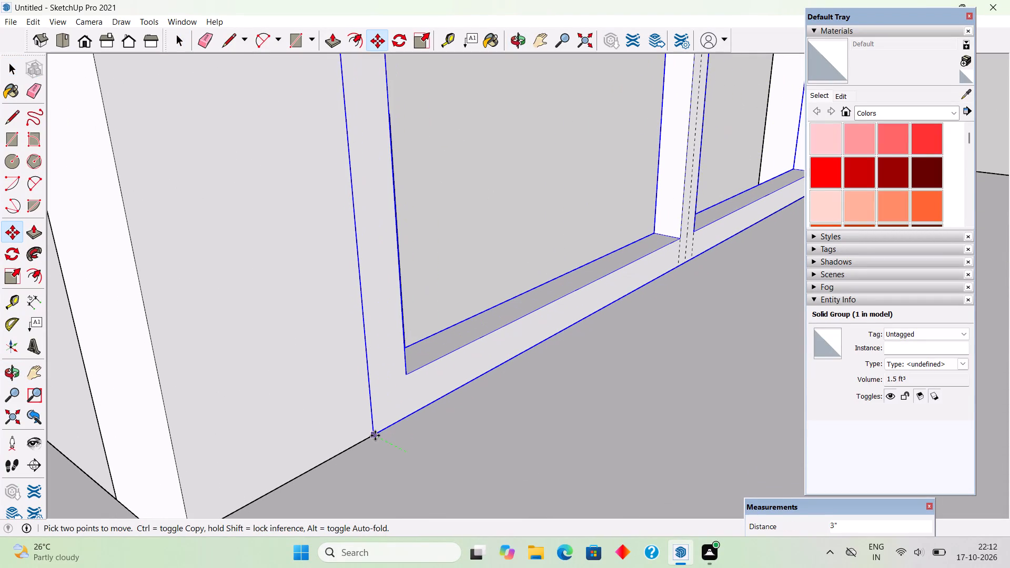
key(space)
scroll(375, 435, down, 15)
click(438, 348)
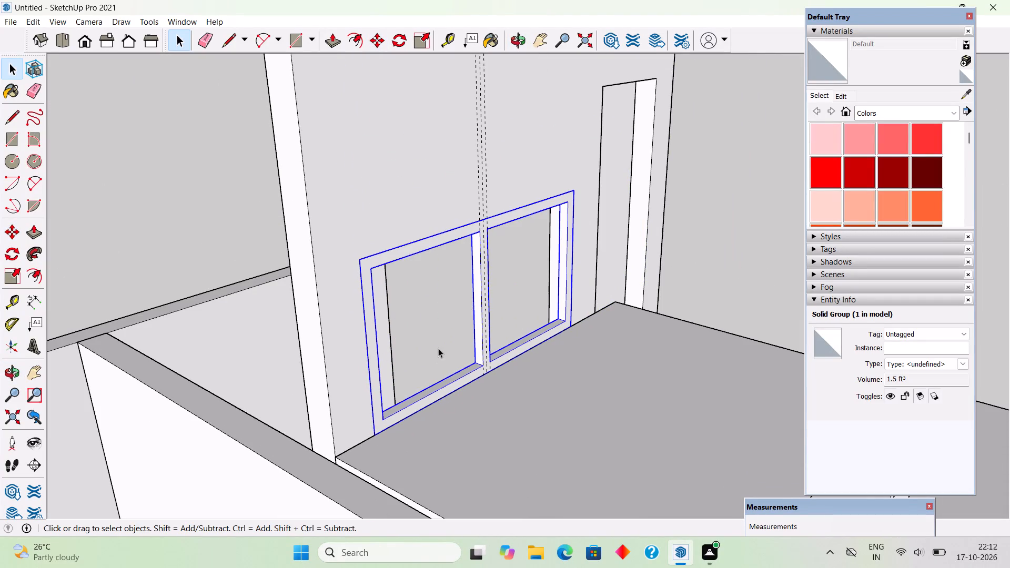
Draw a rectangle for the glass pane in the frame's left opening, starting from its upper-left inner corner.
middle_drag(433, 478, 249, 468)
scroll(249, 468, down, 1)
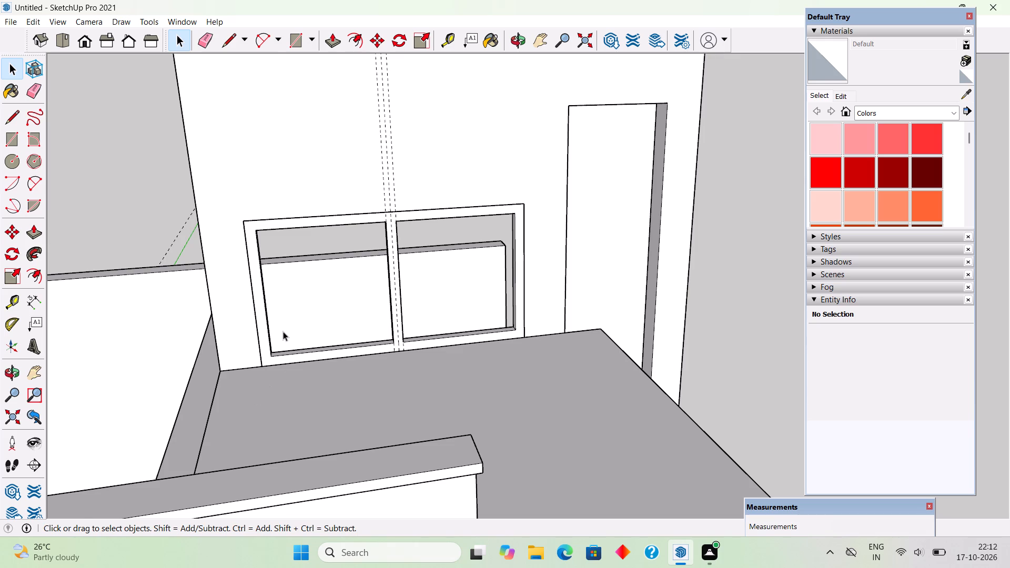
key(r)
click(260, 232)
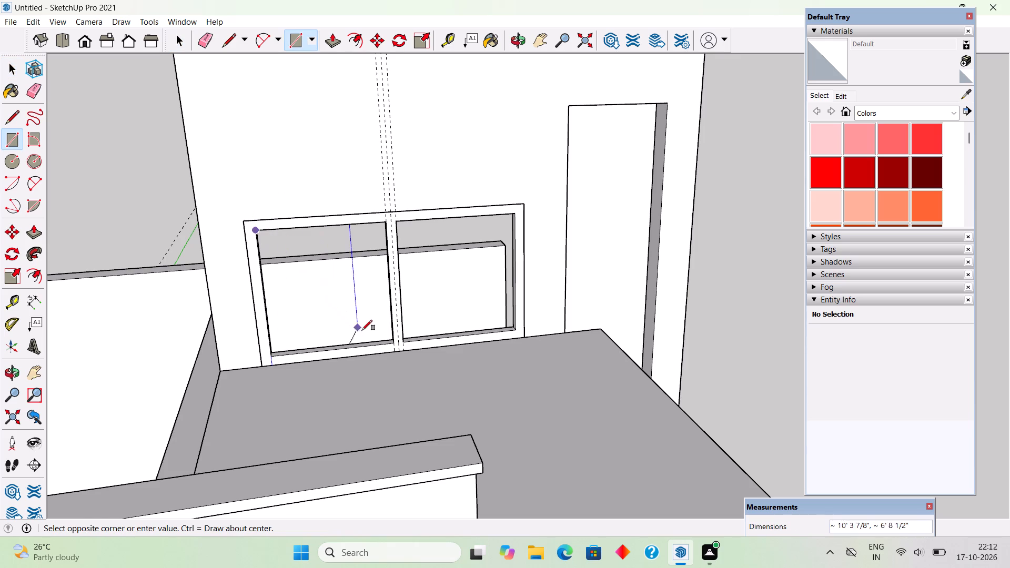
Complete the left glass pane rectangle at 3' 1 1/2" by 3' 4" and draw a matching one in the window frame's right opening.
click(390, 342)
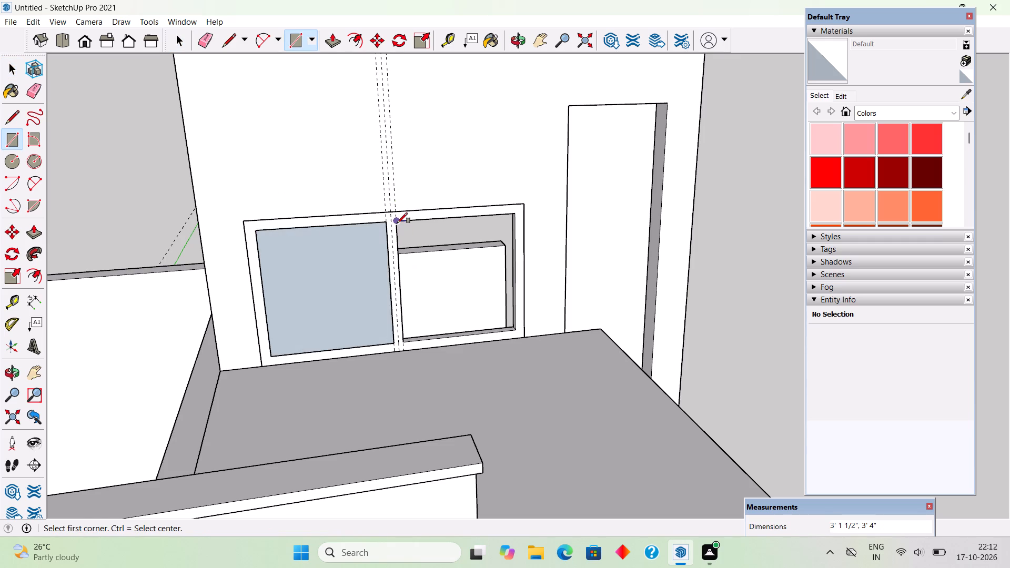
click(397, 223)
click(514, 330)
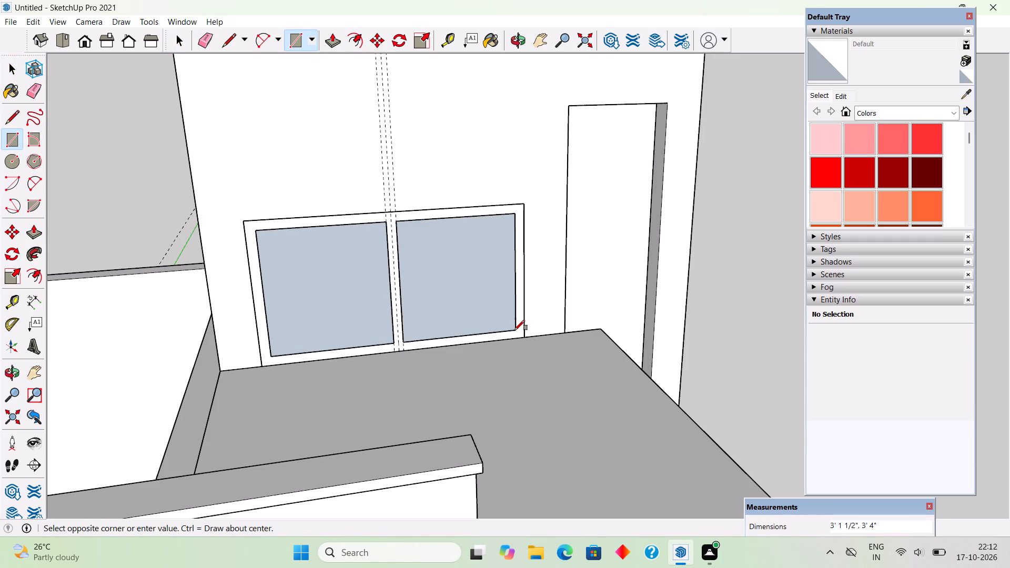
Make each of the two glass panes, with its edges, a separate group.
key(space)
double_click(489, 301)
right_click(489, 301)
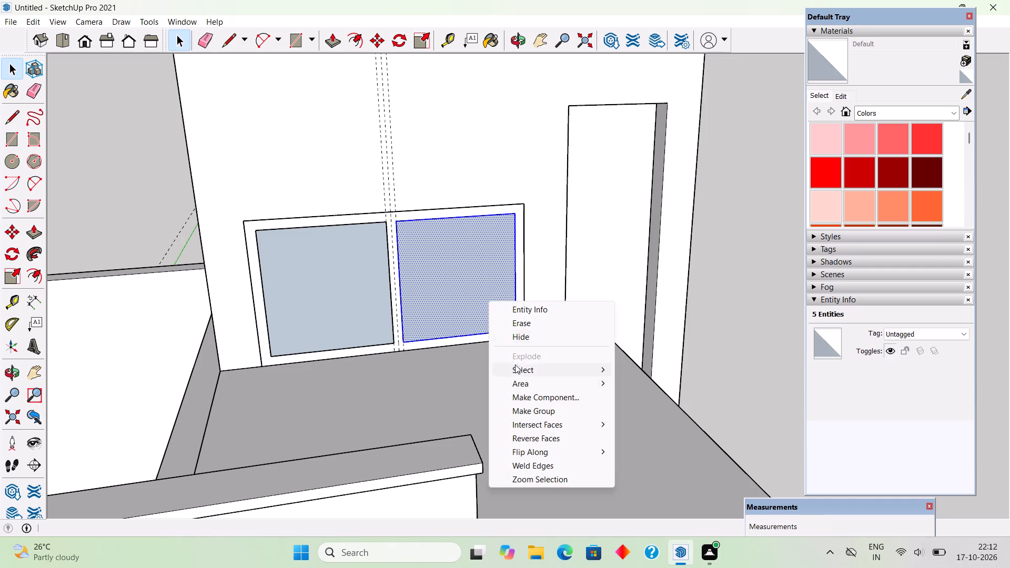
click(527, 411)
triple_click(312, 279)
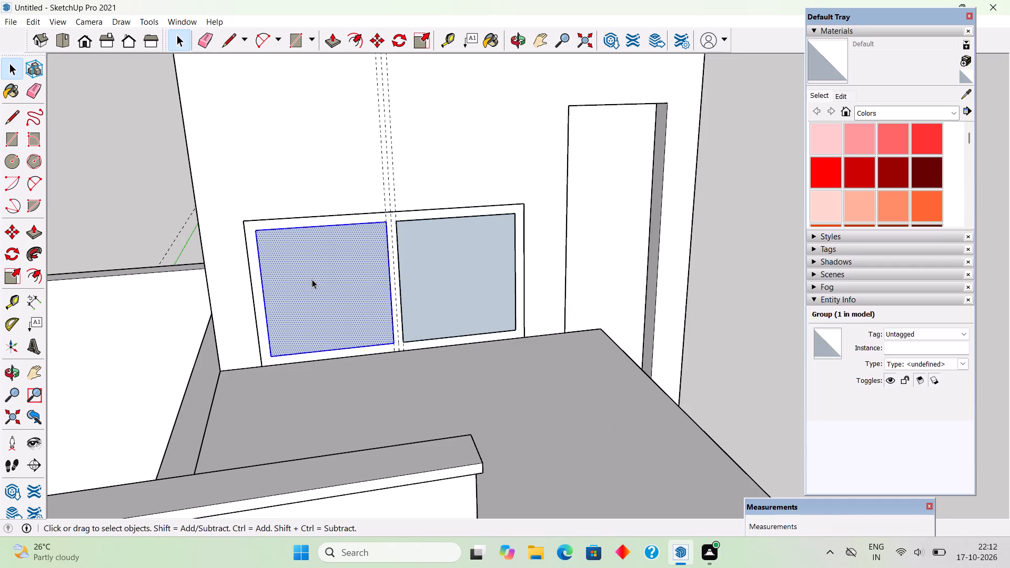
right_click(312, 279)
click(359, 386)
scroll(359, 386, down, 6)
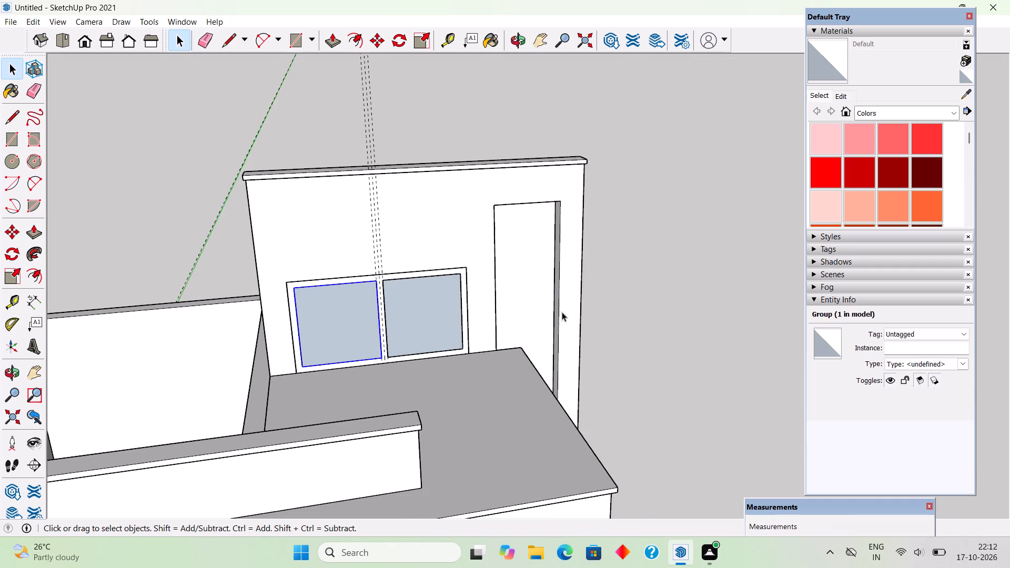
click(598, 306)
Push/Pull the plinth's face on the open side inward 4 3/4", lining it up with the end of the ground-floor wall.
middle_drag(614, 357, 165, 263)
scroll(165, 263, down, 3)
scroll(377, 280, down, 3)
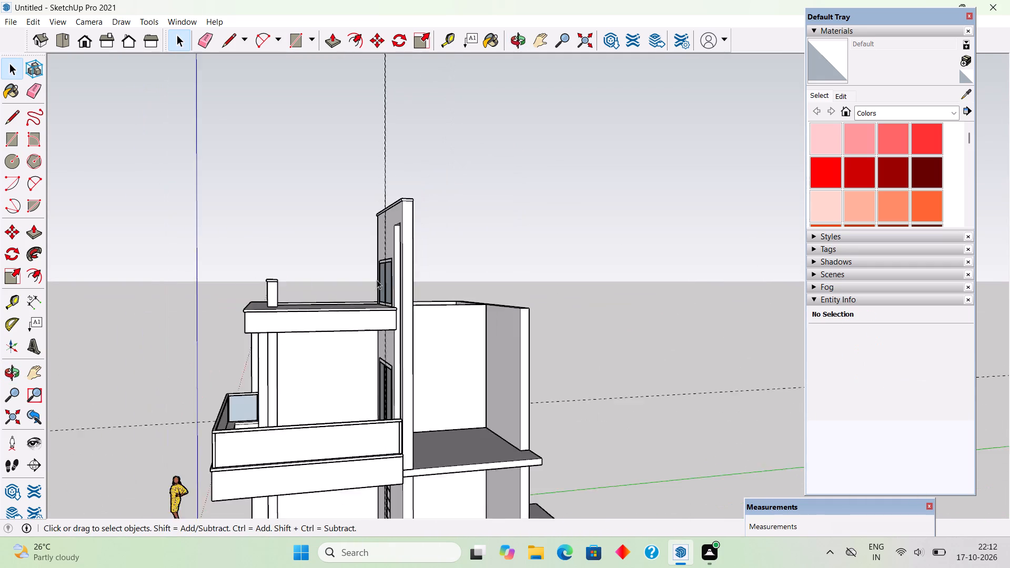
scroll(457, 246, down, 3)
middle_drag(469, 345, 387, 401)
scroll(427, 394, down, 1)
scroll(449, 498, up, 4)
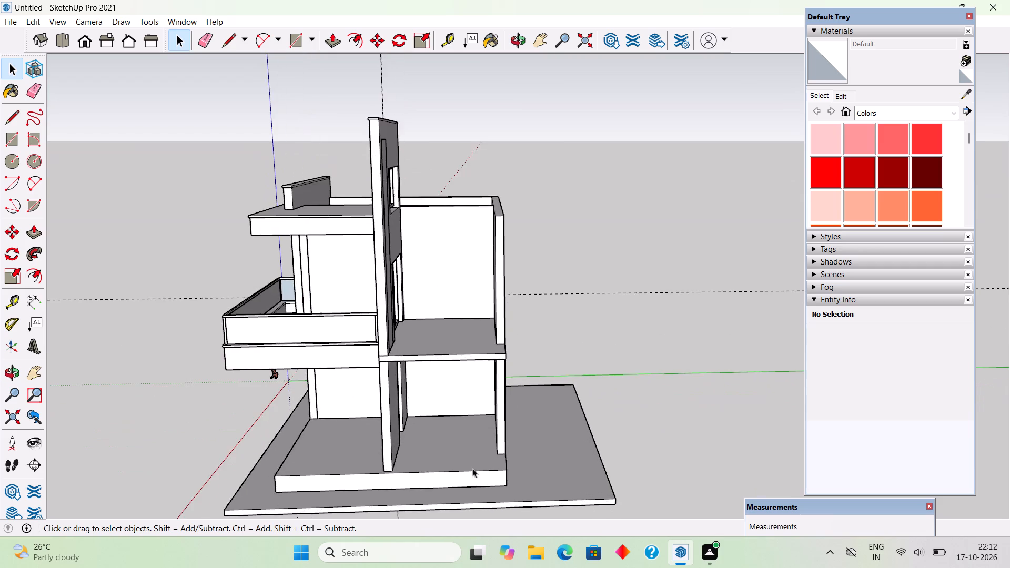
middle_drag(468, 430, 447, 454)
scroll(449, 471, up, 4)
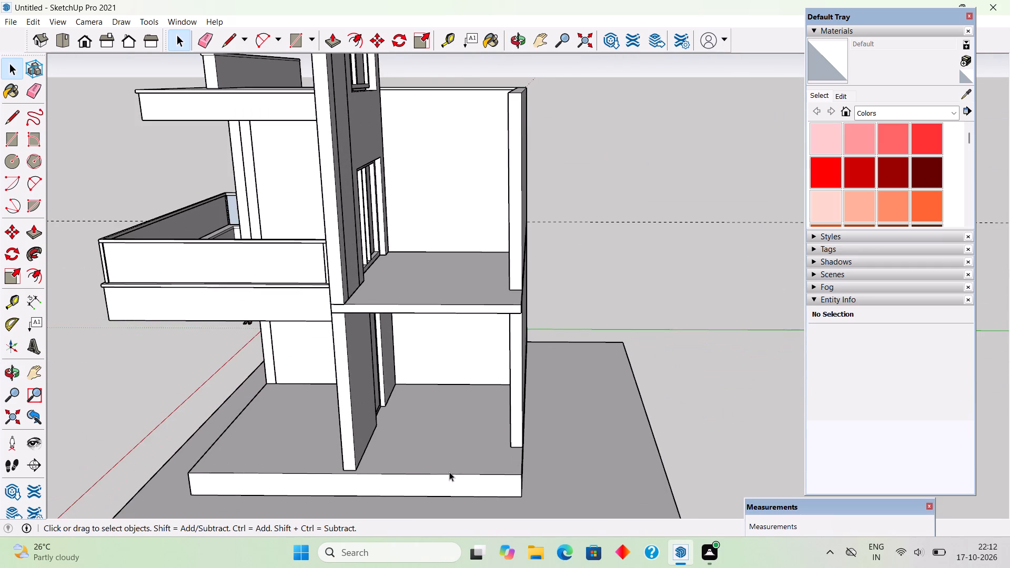
middle_drag(499, 502, 531, 509)
triple_click(458, 497)
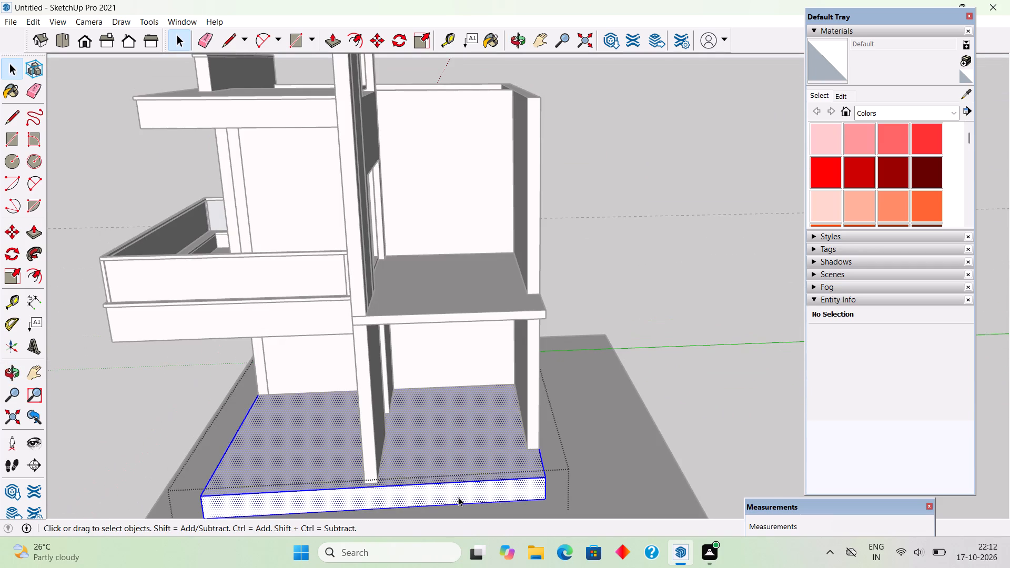
key(p)
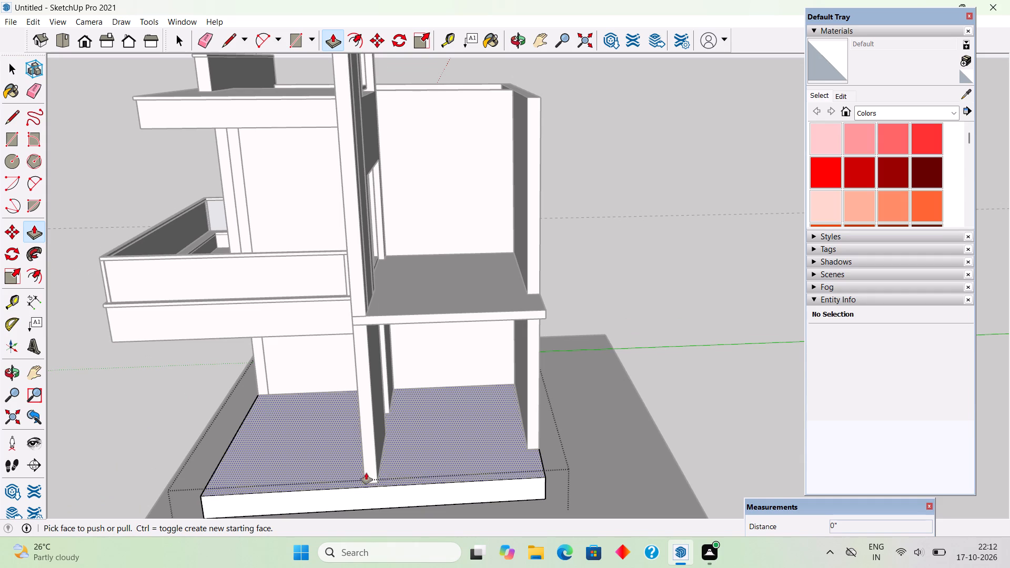
click(368, 504)
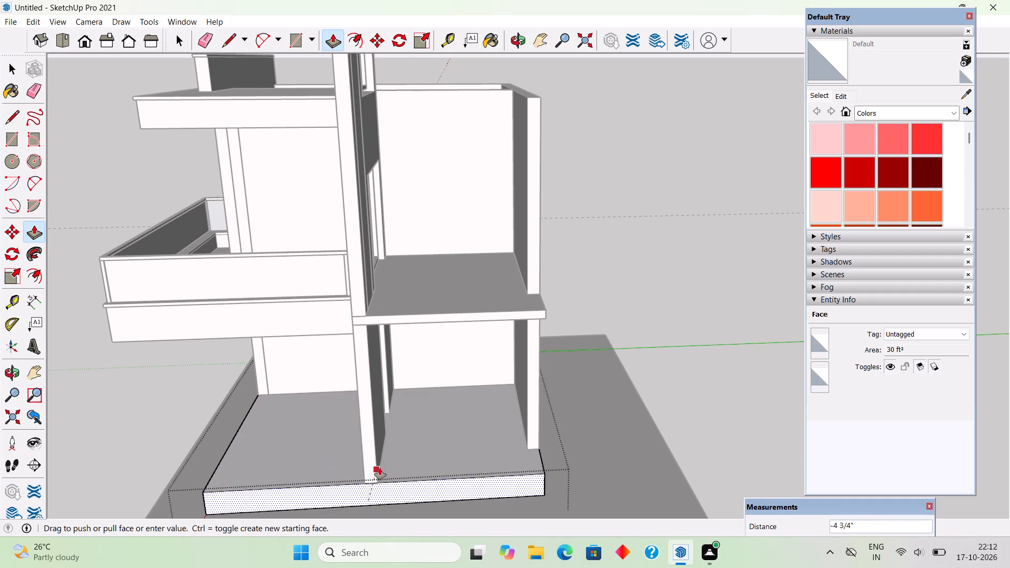
click(380, 477)
key(space)
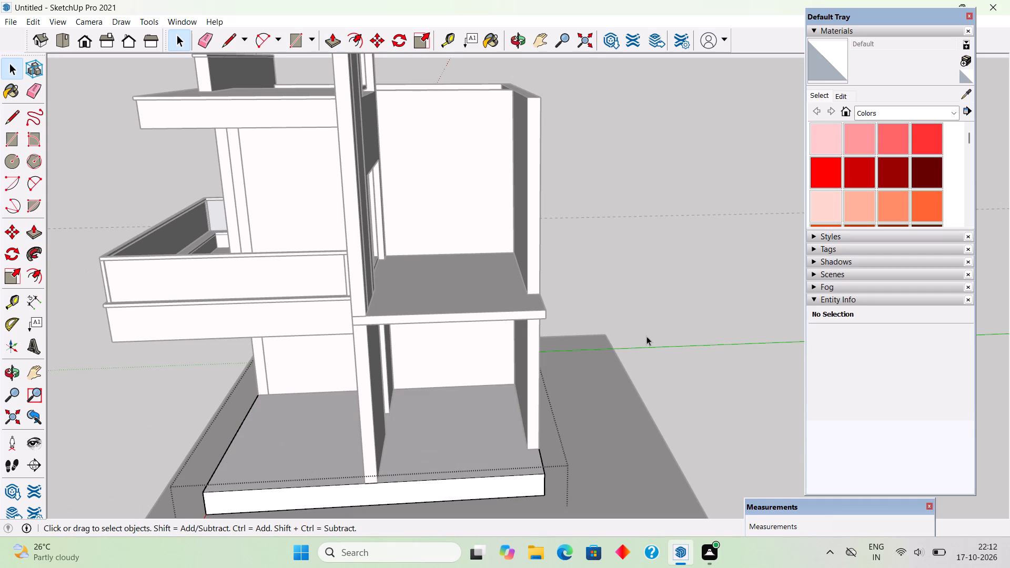
Push/Pull the end face of the ground-floor outer wall outward 3' to meet the plinth's edge on the open side.
triple_click(533, 397)
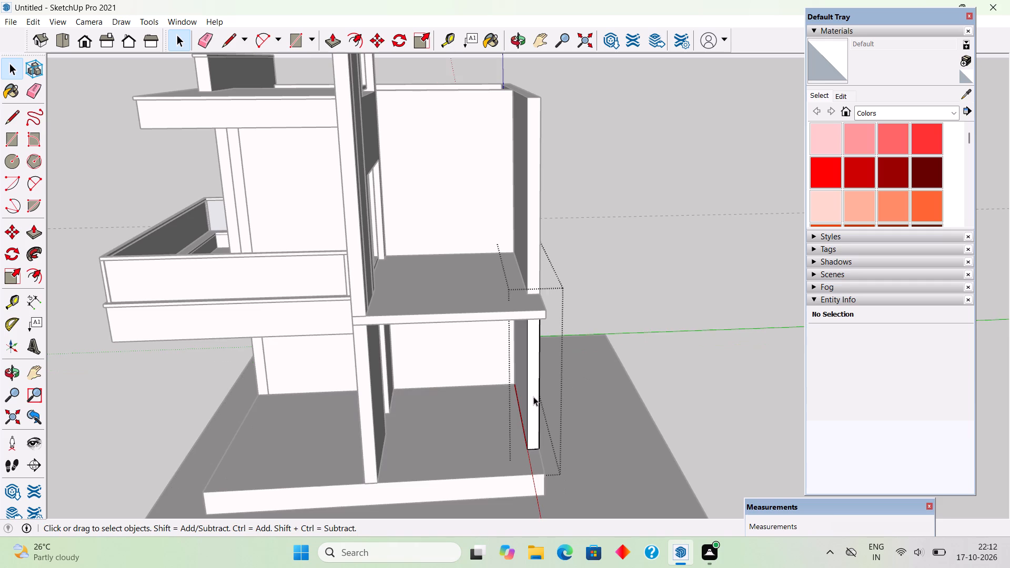
key(p)
click(533, 397)
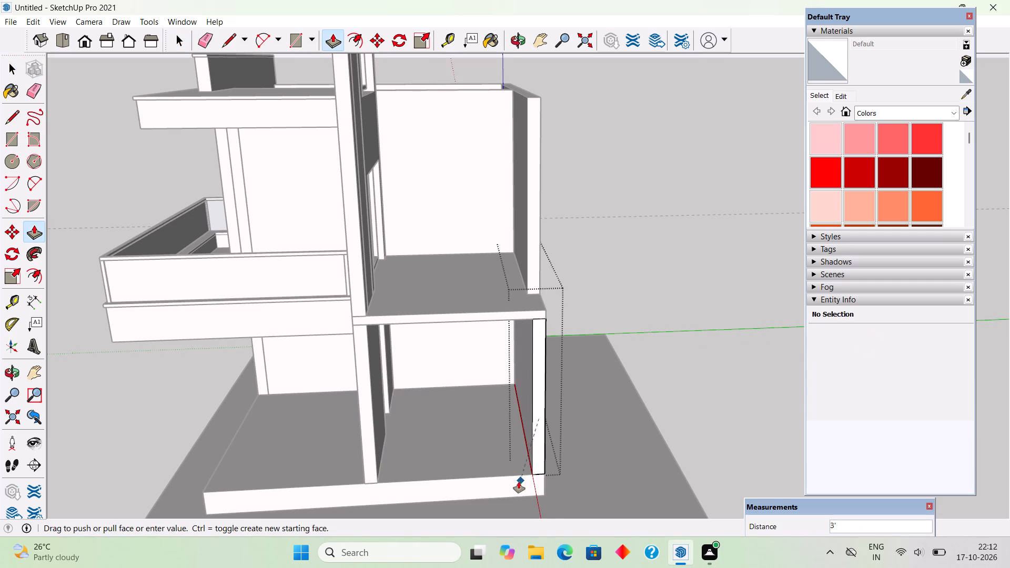
click(507, 483)
key(space)
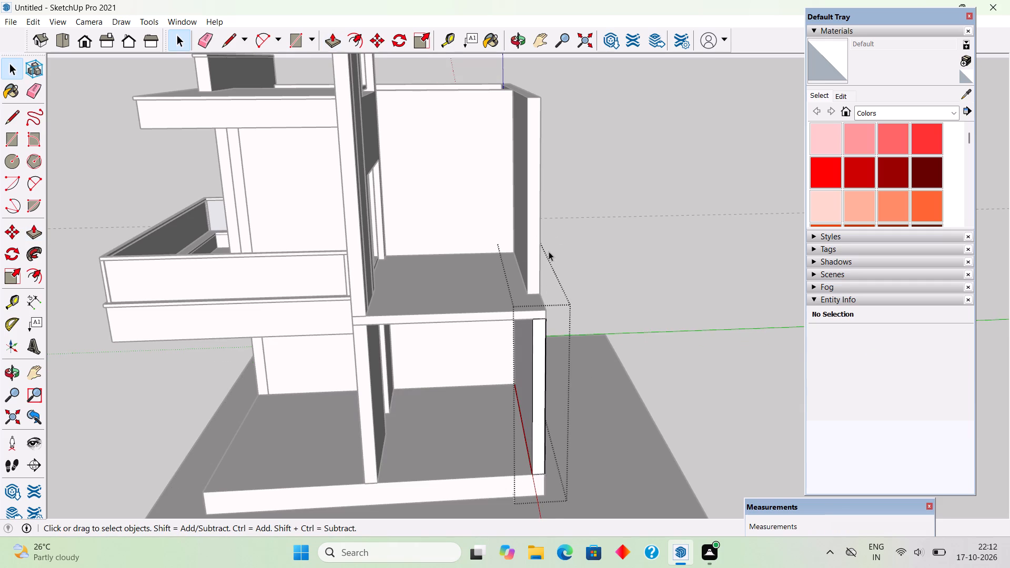
Push/Pull the end face of the upper-storey outer wall outward 3' to meet the floor slab's edge.
triple_click(539, 259)
key(p)
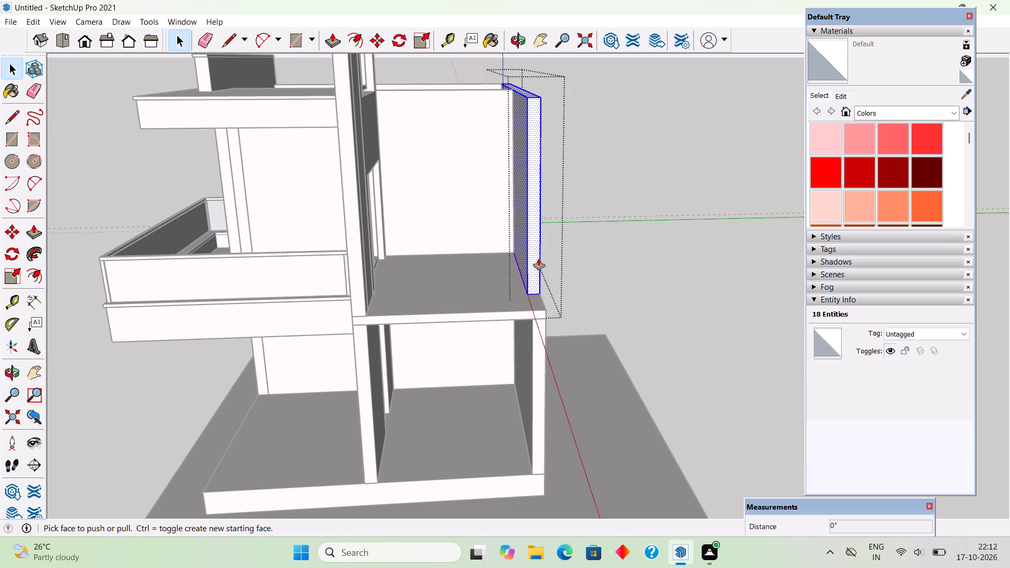
click(539, 259)
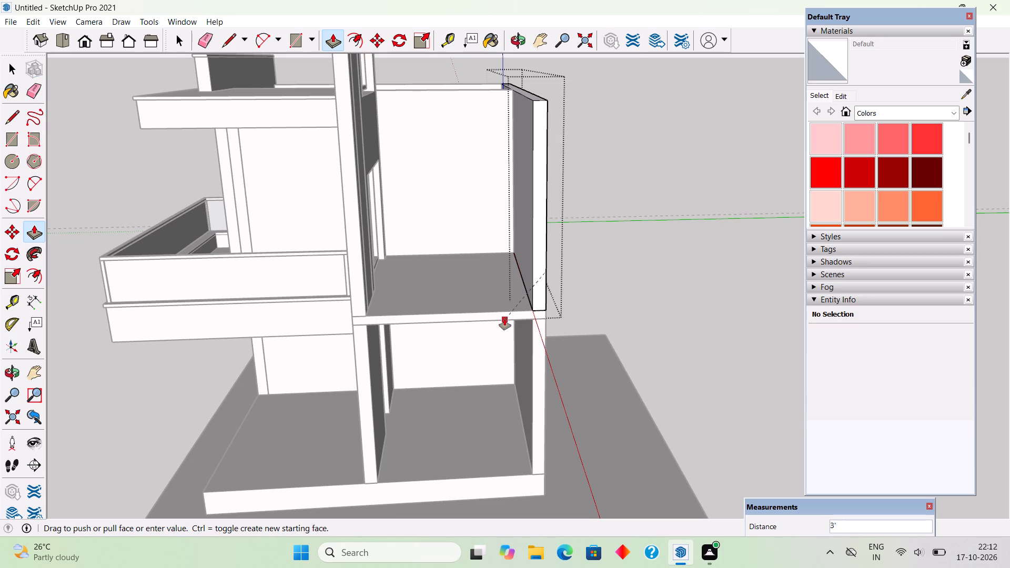
click(504, 319)
key(space)
click(589, 288)
Place a guide 9" in from the plinth's open-side edge and draw a 9" by 9' 3" wall rectangle between the two ground-floor walls.
middle_drag(571, 307, 481, 383)
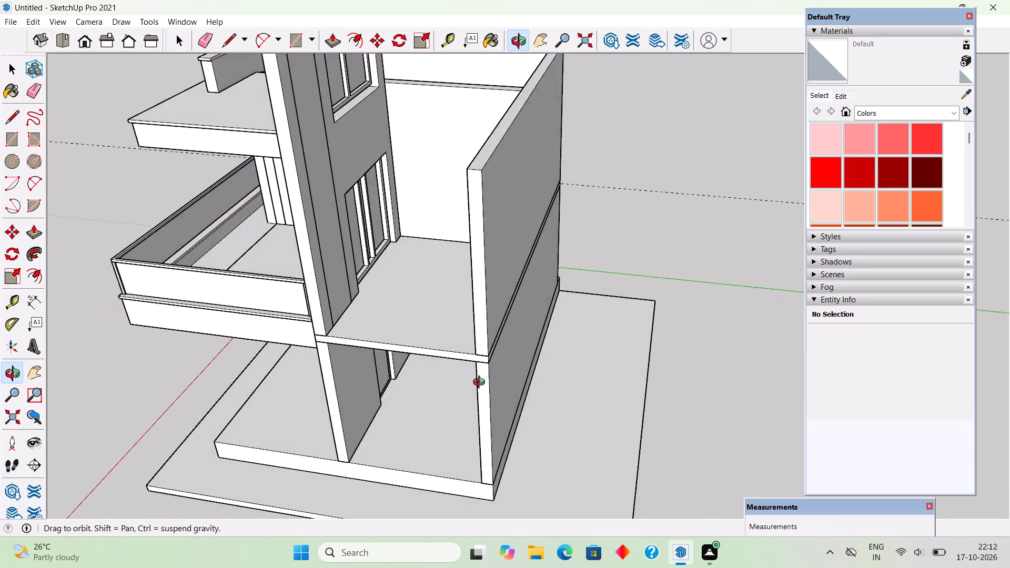
middle_drag(481, 383, 449, 356)
scroll(415, 414, up, 5)
scroll(415, 415, down, 4)
scroll(429, 333, down, 5)
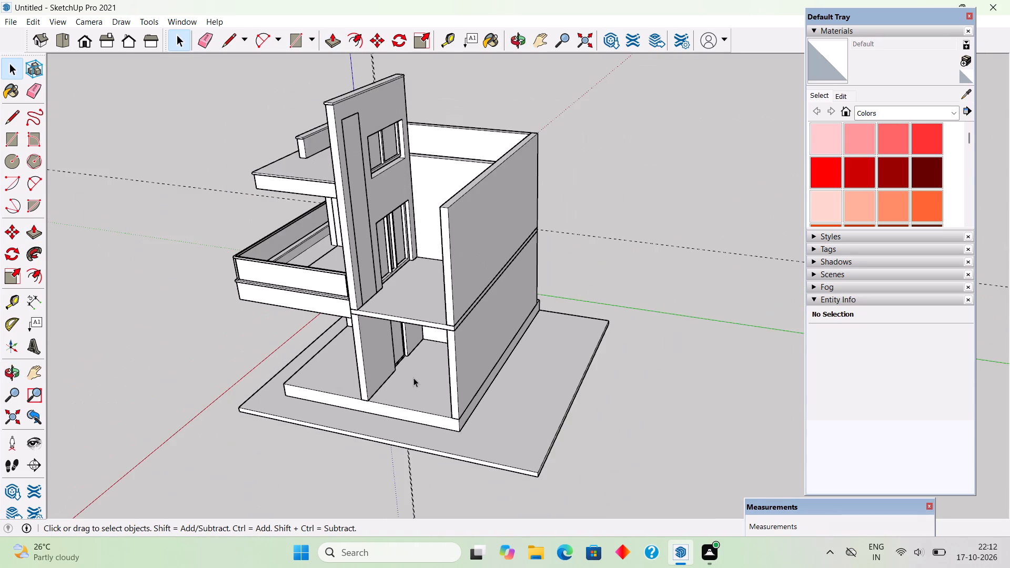
scroll(400, 443, up, 10)
key(t)
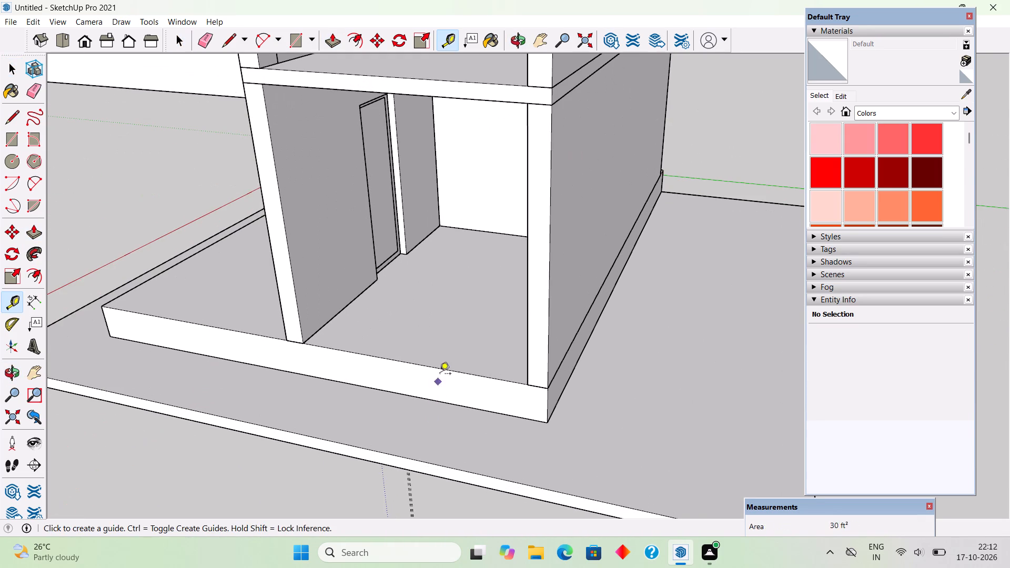
click(441, 370)
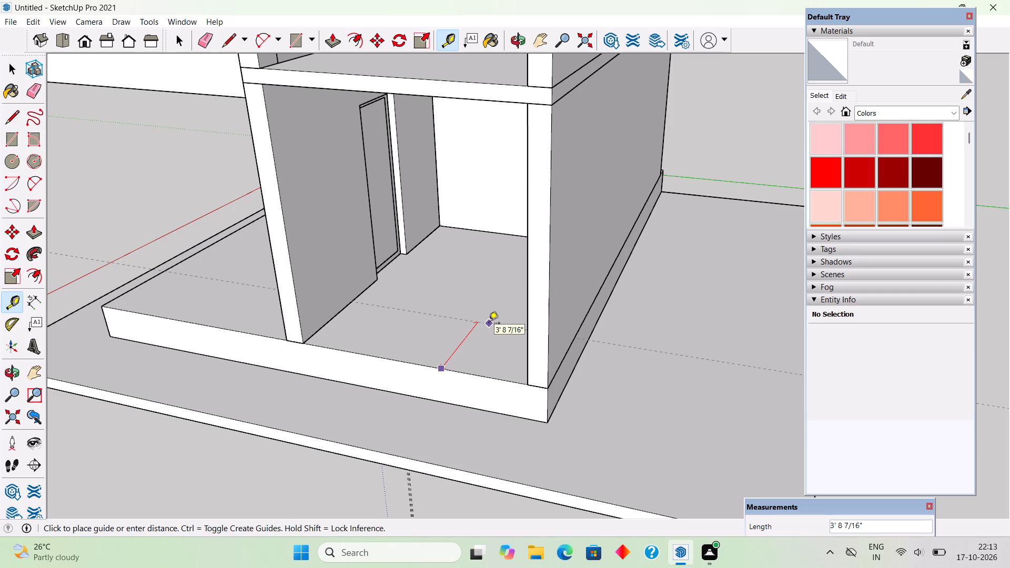
text(9")
key(Return)
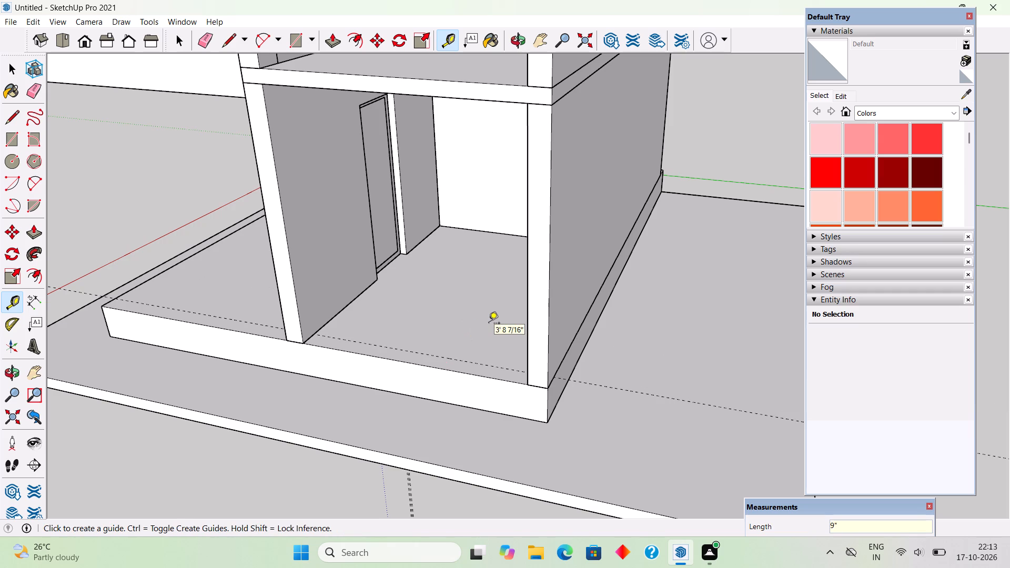
key(r)
click(318, 333)
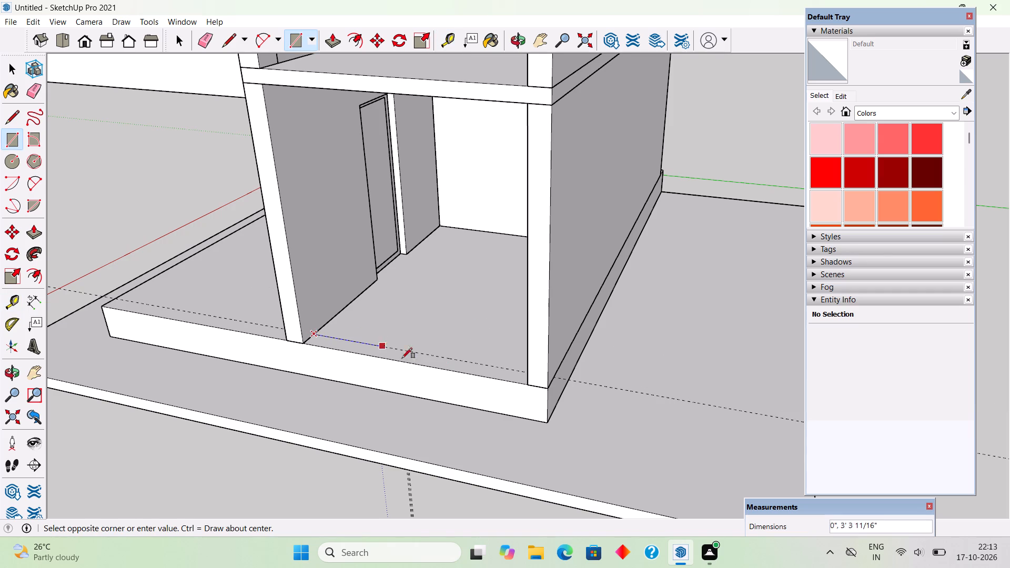
click(528, 387)
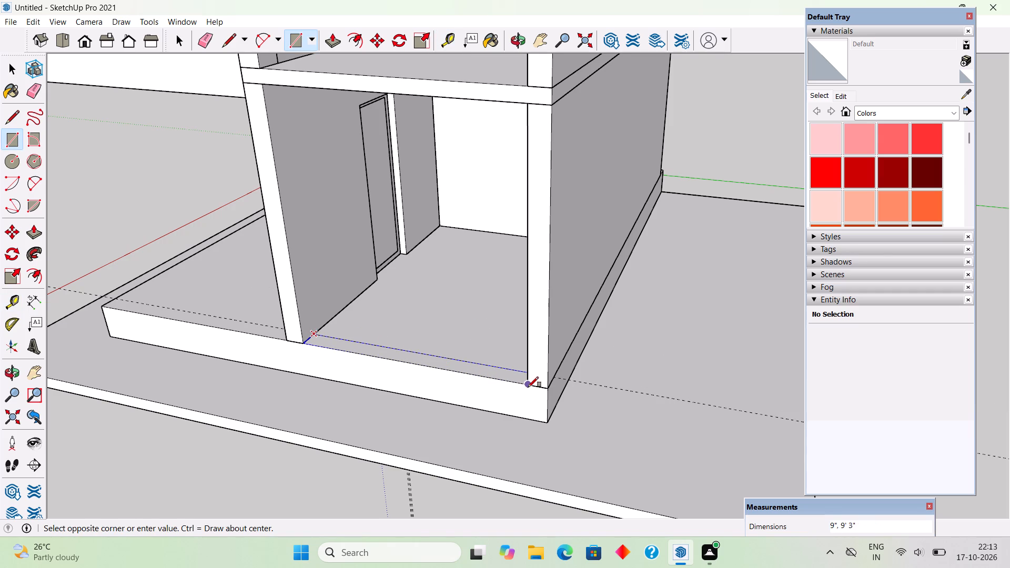
Push/Pull the wall rectangle up 10' to the underside of the floor slab and make the new wall a group.
key(p)
click(510, 379)
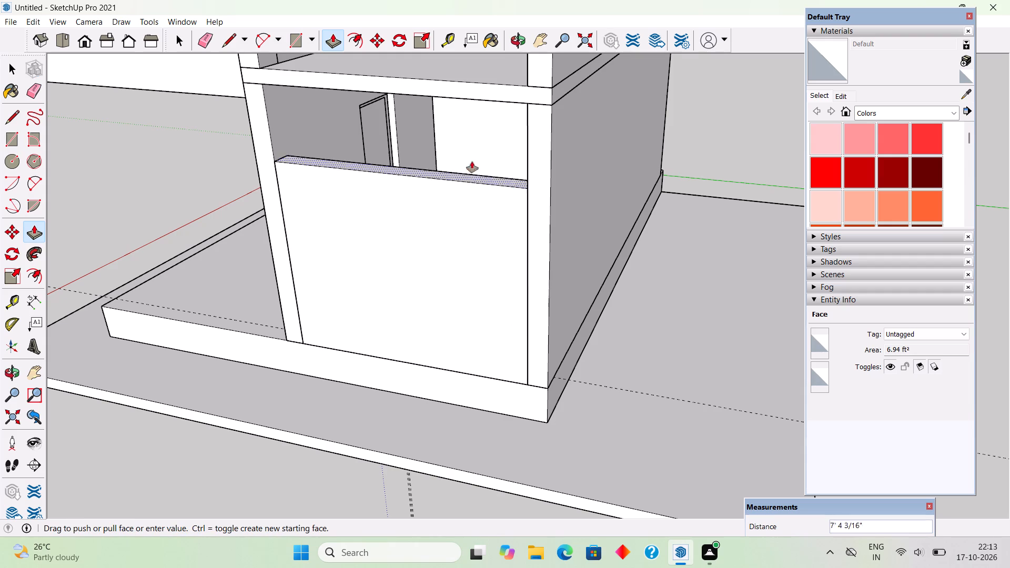
click(528, 101)
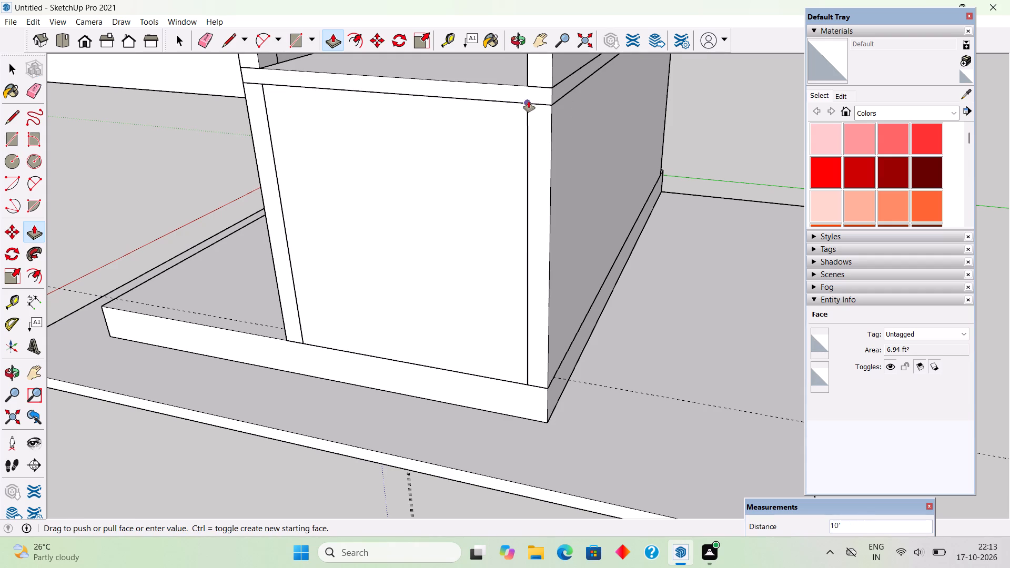
key(space)
triple_click(520, 149)
right_click(520, 149)
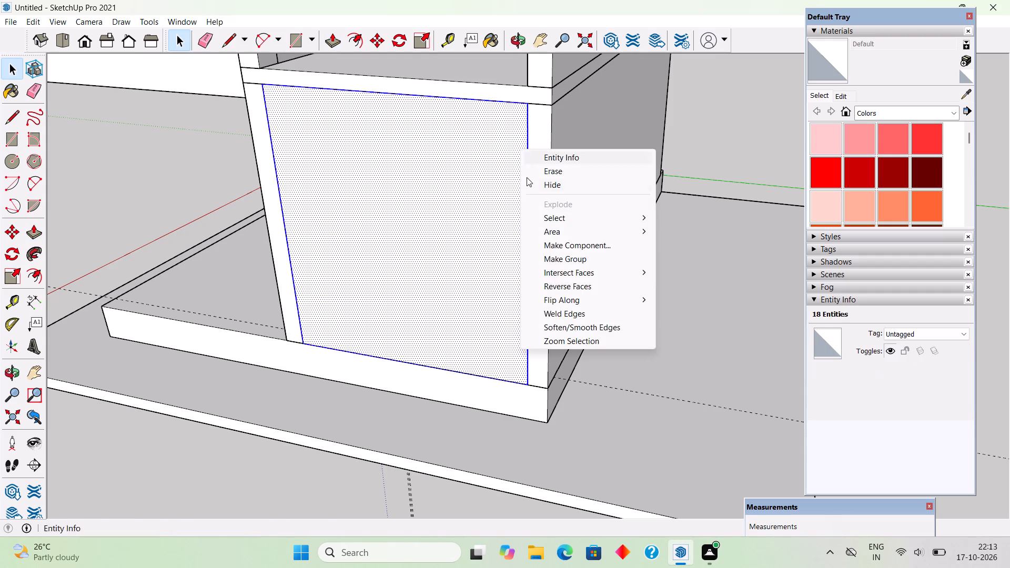
click(555, 256)
scroll(555, 256, down, 4)
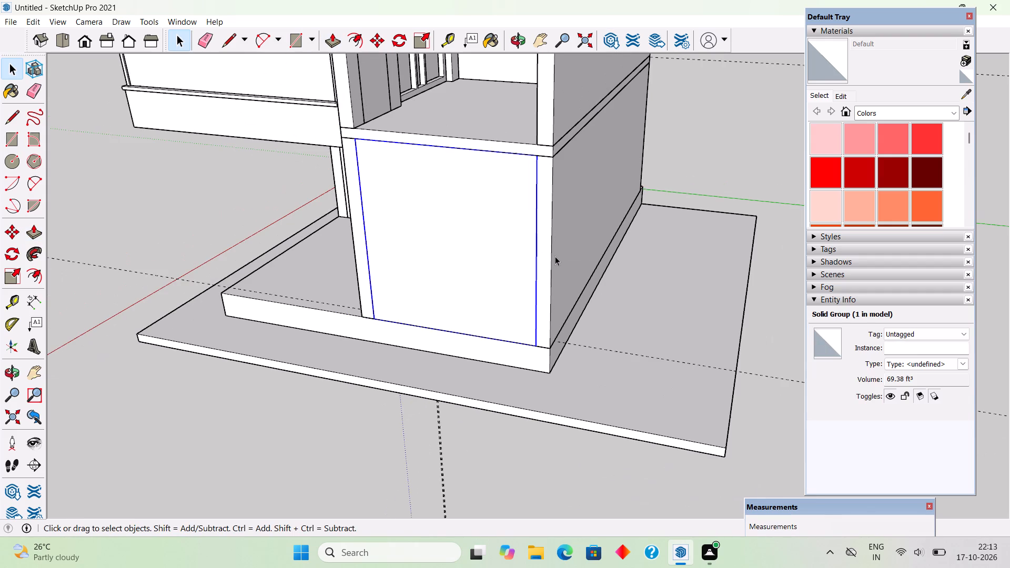
scroll(555, 256, down, 8)
click(637, 198)
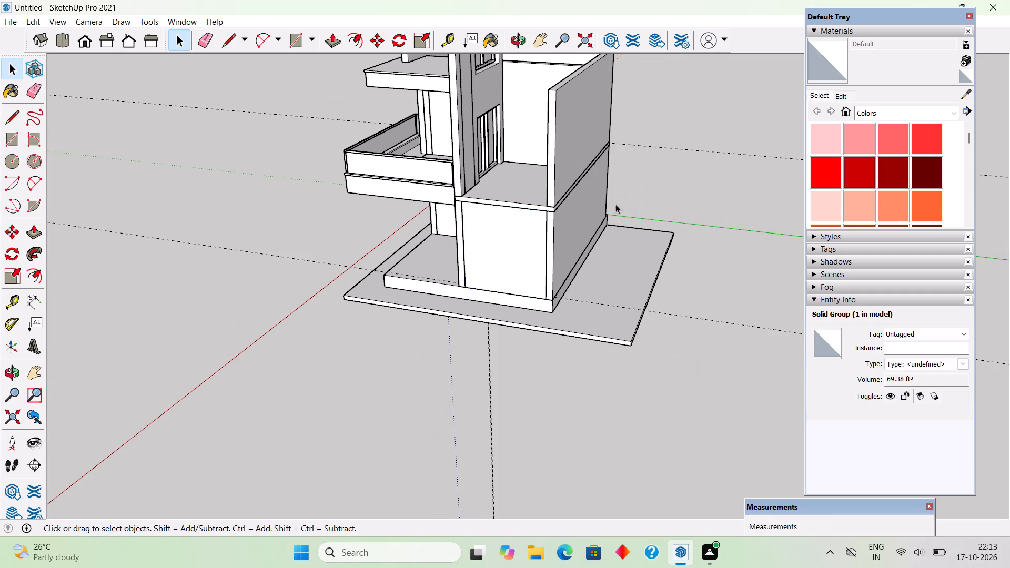
Place a guide 9" in from the upper floor slab's open-side edge and draw a 9" by 9' 3" wall rectangle between the two walls.
middle_drag(399, 289, 451, 321)
scroll(451, 321, down, 6)
scroll(466, 256, up, 8)
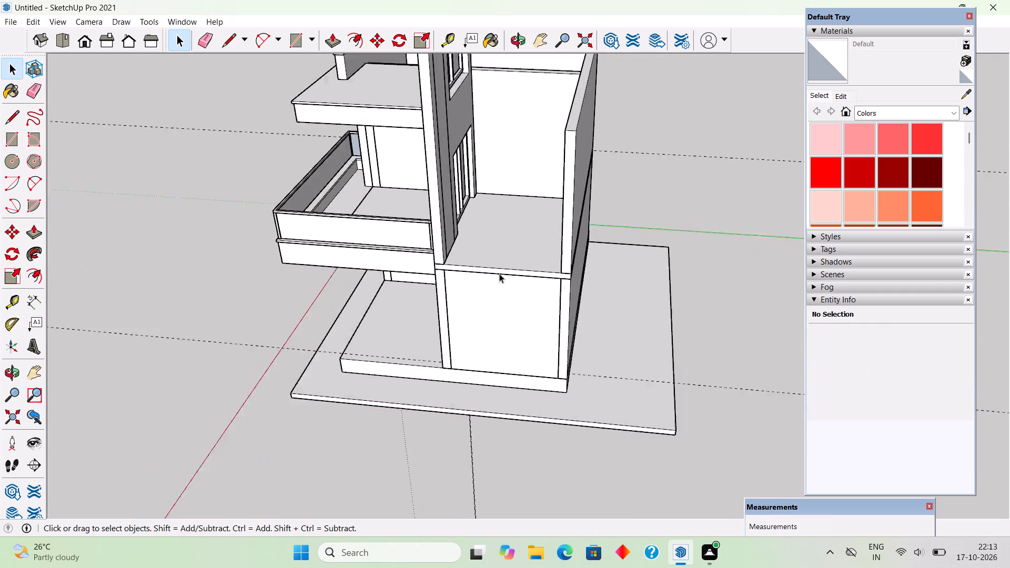
scroll(499, 273, up, 5)
key(t)
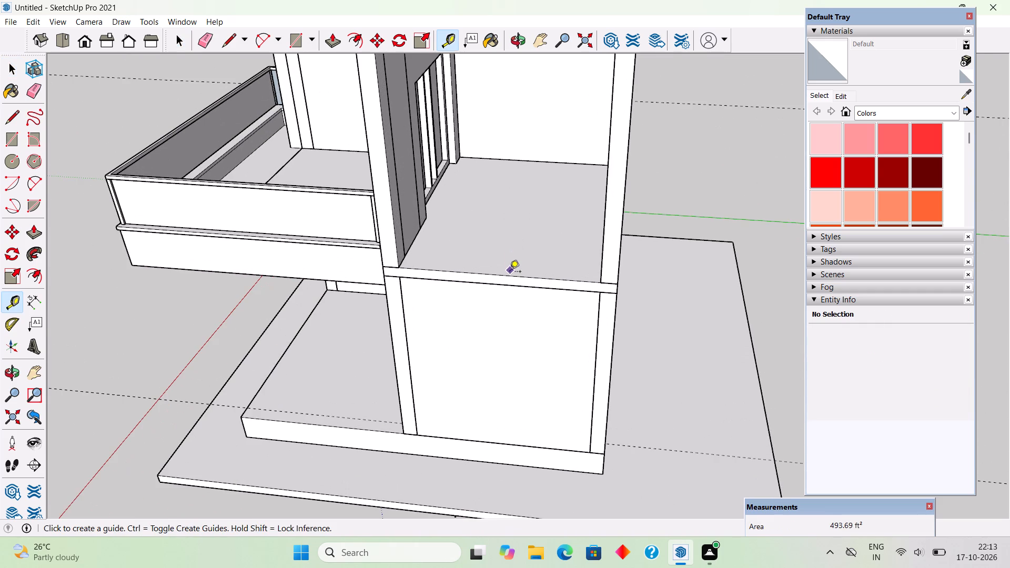
click(510, 272)
text(9")
key(Return)
key(r)
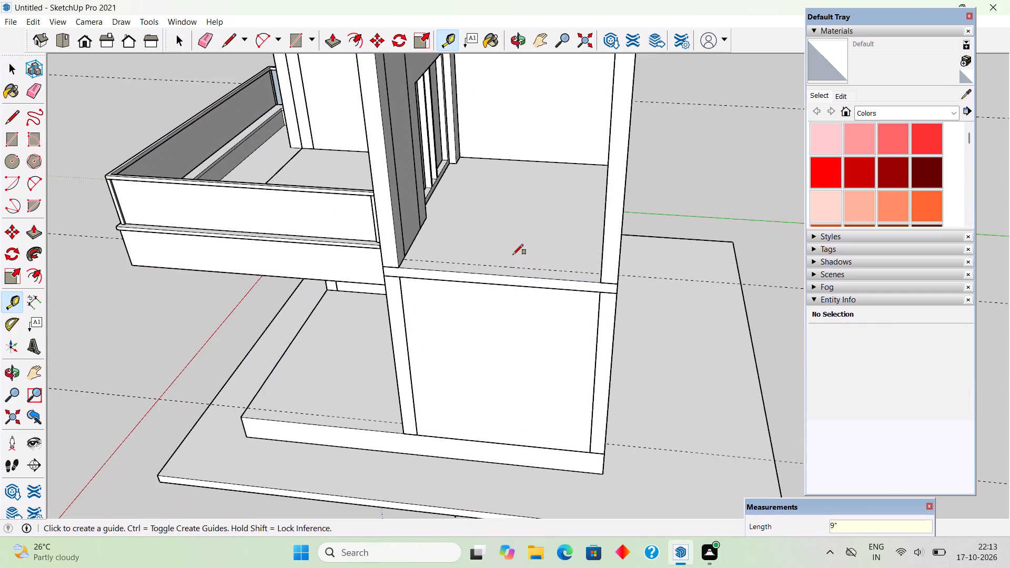
scroll(458, 257, up, 9)
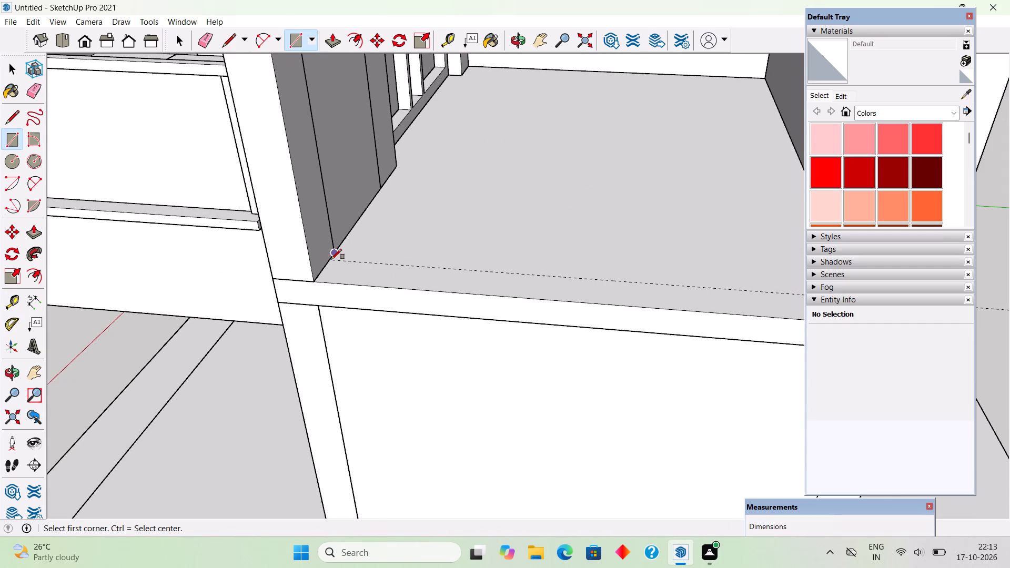
click(331, 261)
scroll(331, 261, down, 9)
scroll(498, 287, up, 2)
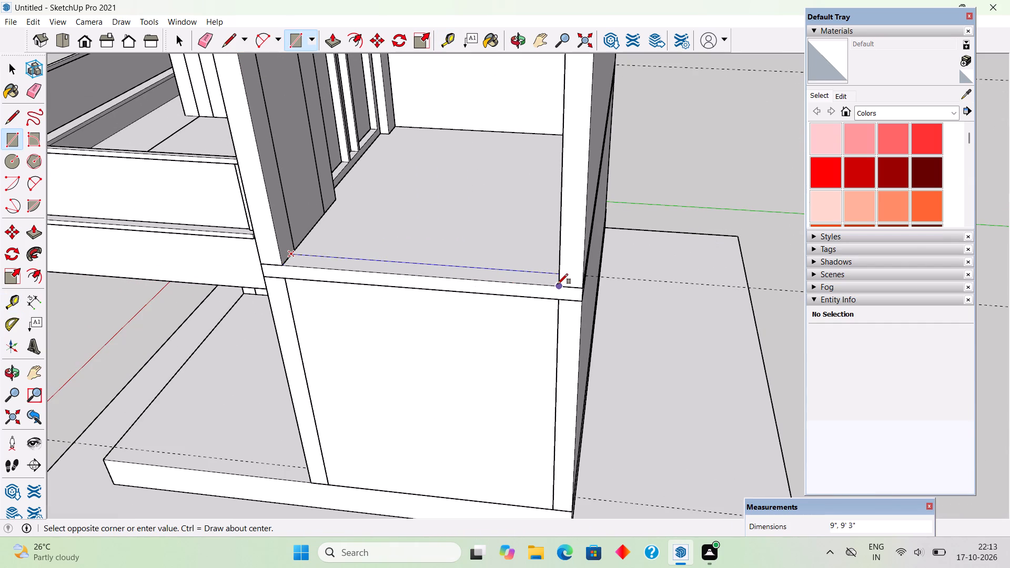
click(558, 284)
Push/Pull the upper-storey wall rectangle up 11' 6" to the top of the adjoining walls and make the new wall a group.
key(p)
click(553, 278)
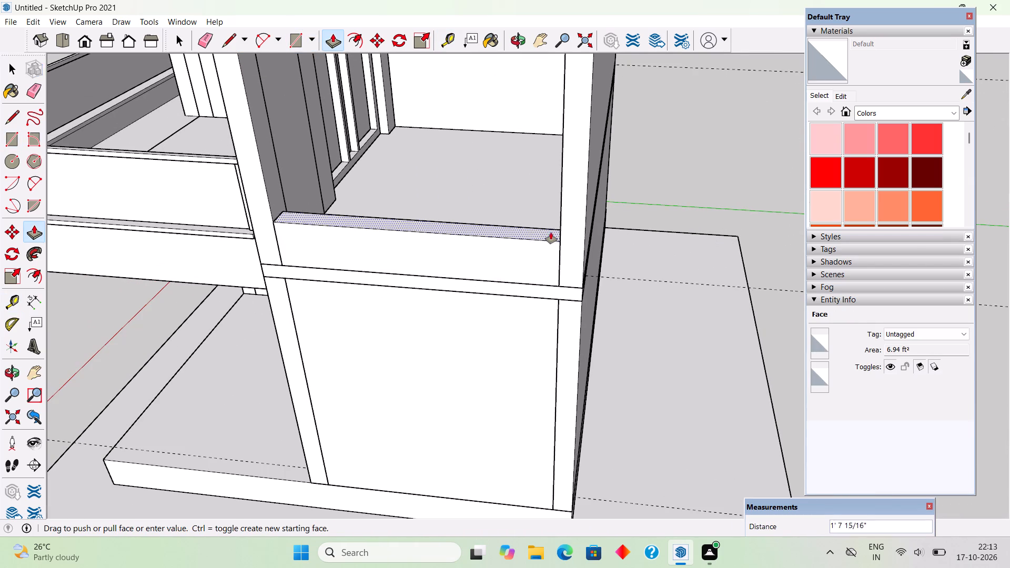
scroll(551, 232, down, 11)
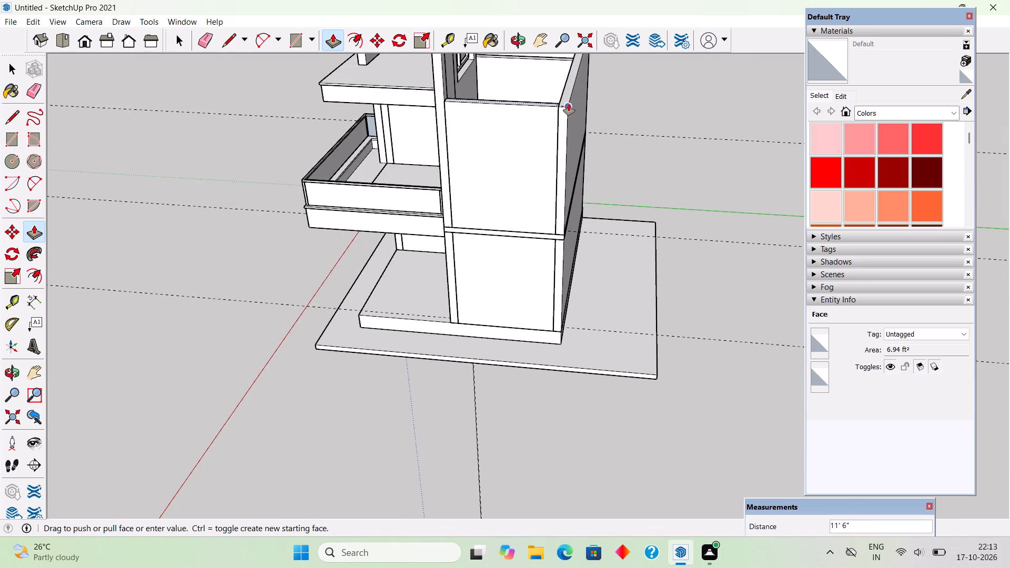
click(568, 104)
key(space)
triple_click(524, 140)
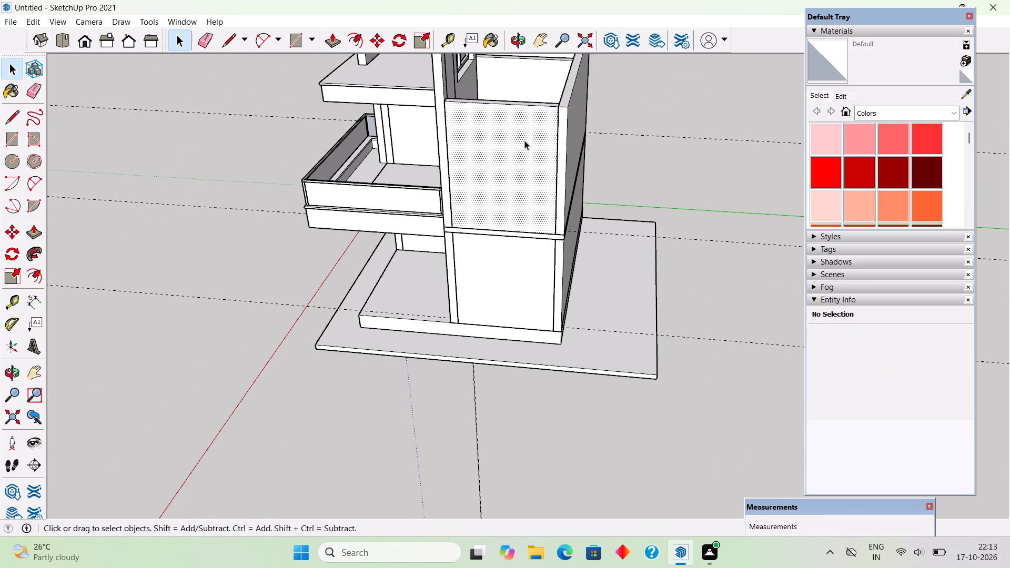
right_click(524, 140)
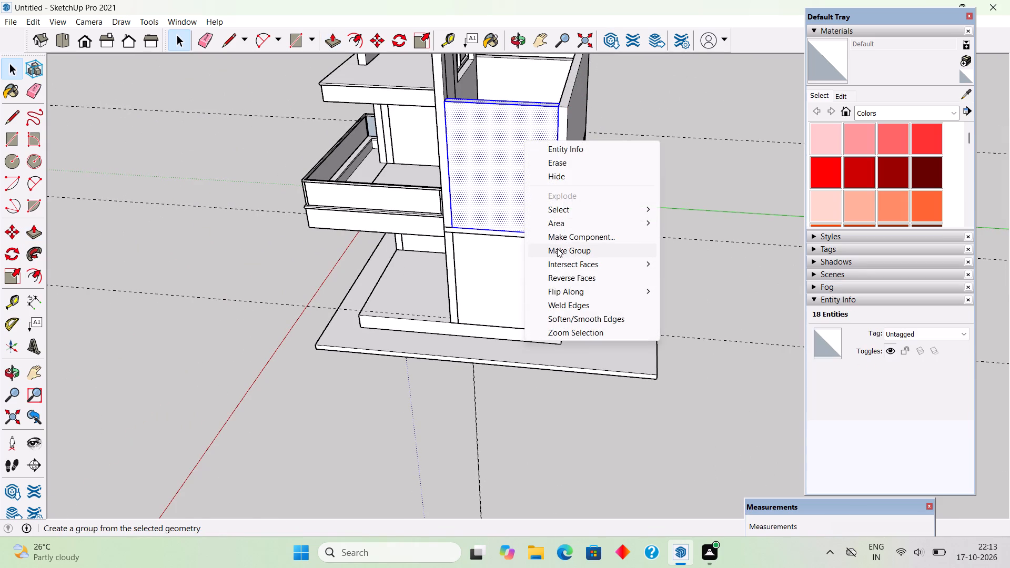
click(557, 248)
click(634, 181)
Draw a roof rectangle on top of the upper-storey walls, covering the rear rooms from one outer corner to the opposite side.
scroll(513, 173, down, 8)
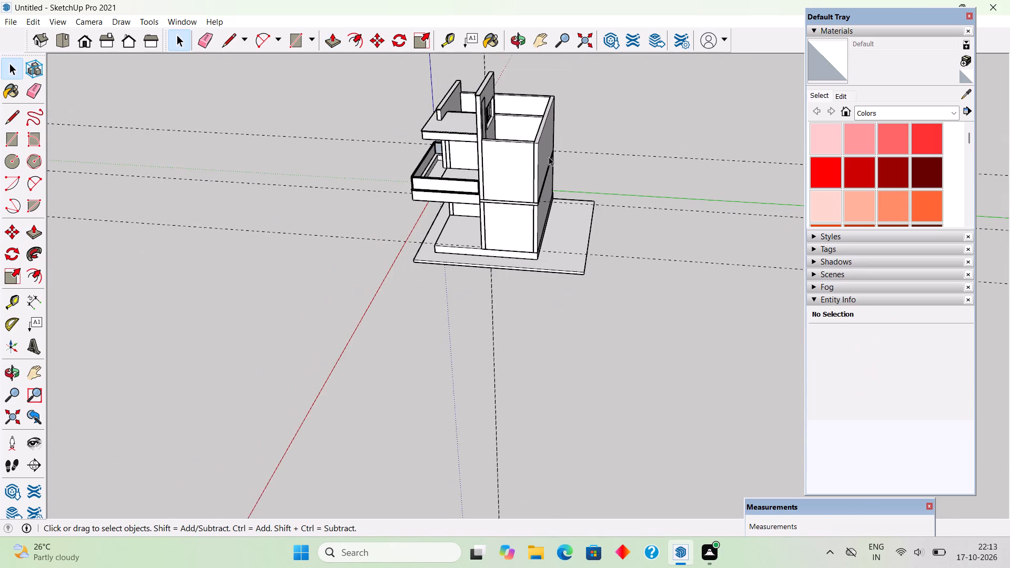
middle_drag(549, 156, 131, 320)
scroll(128, 319, down, 3)
middle_drag(519, 306, 376, 323)
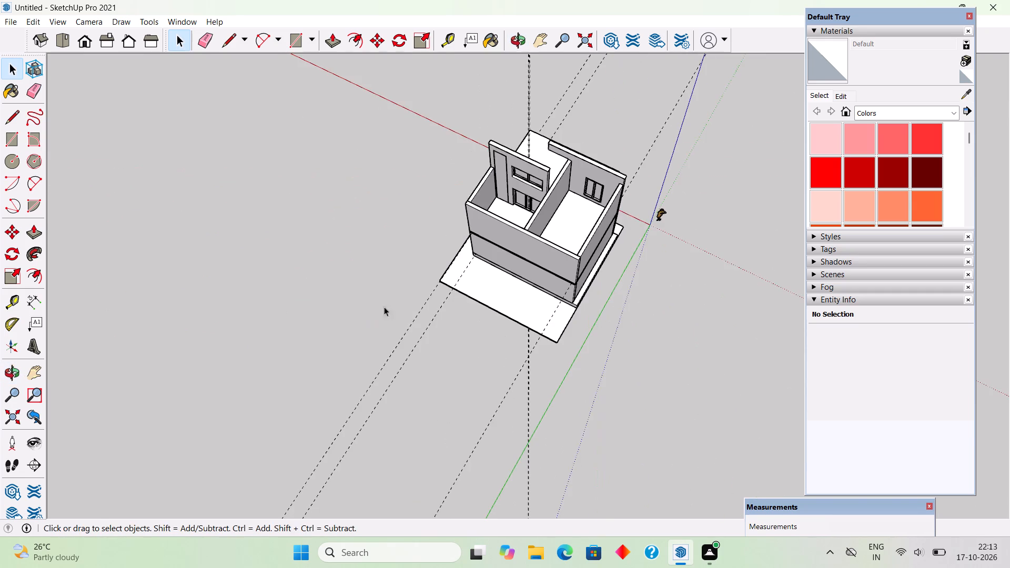
scroll(438, 221, up, 6)
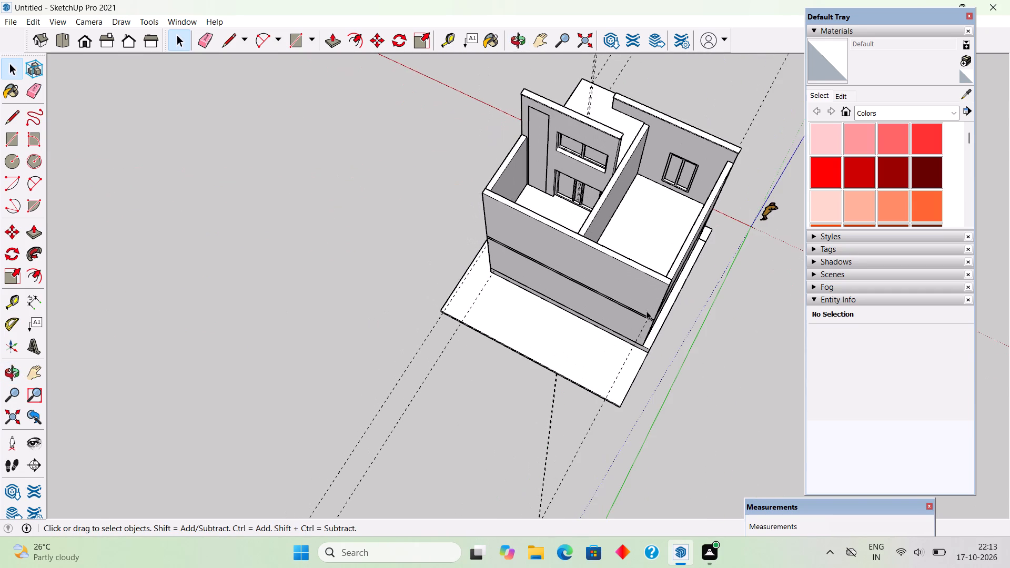
scroll(711, 171, up, 5)
key(r)
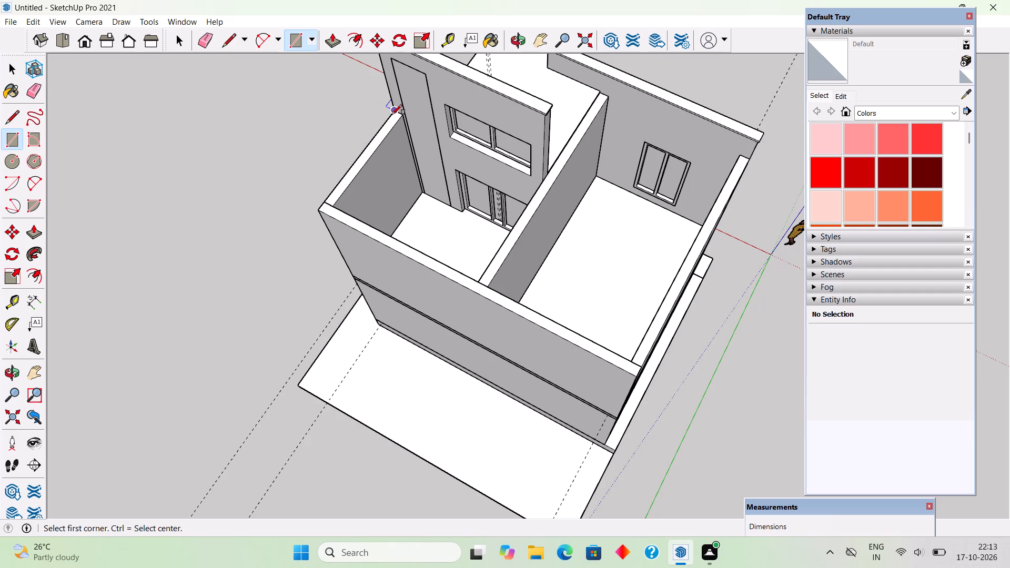
click(393, 111)
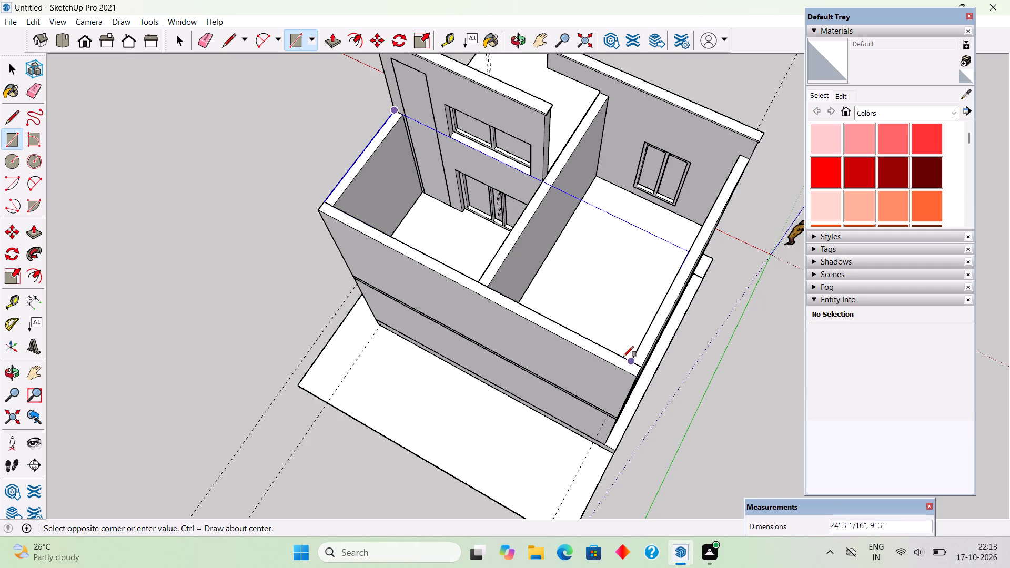
click(635, 377)
Push/Pull the roof rectangle up 5" and make the roof slab a group.
key(p)
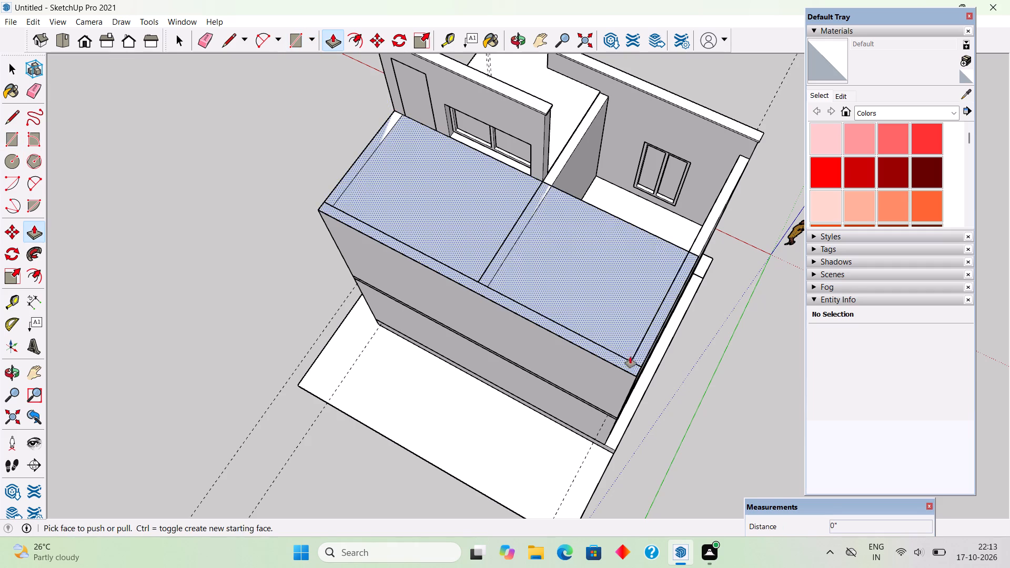
click(628, 348)
text(5")
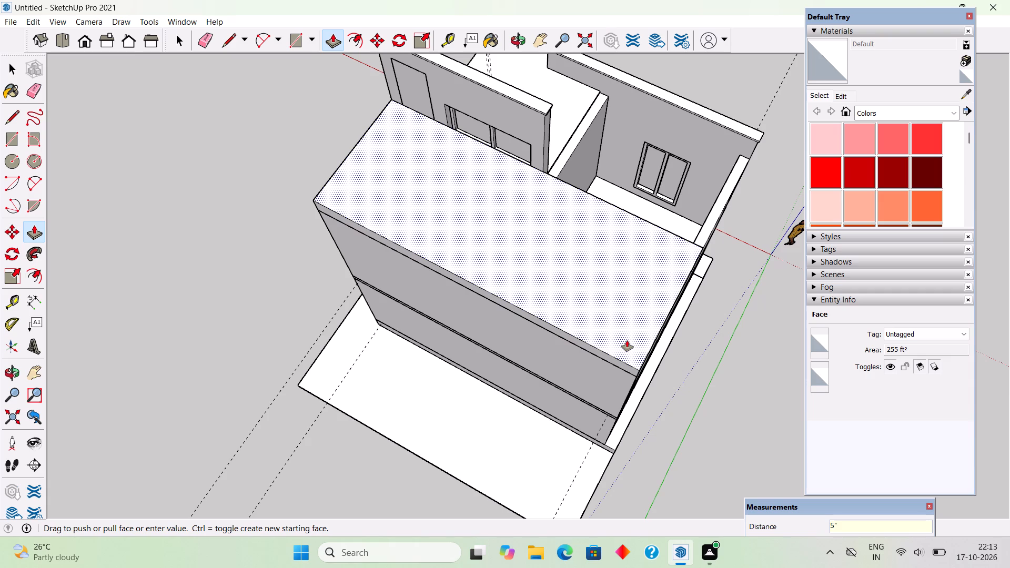
key(Return)
key(space)
triple_click(627, 340)
right_click(627, 340)
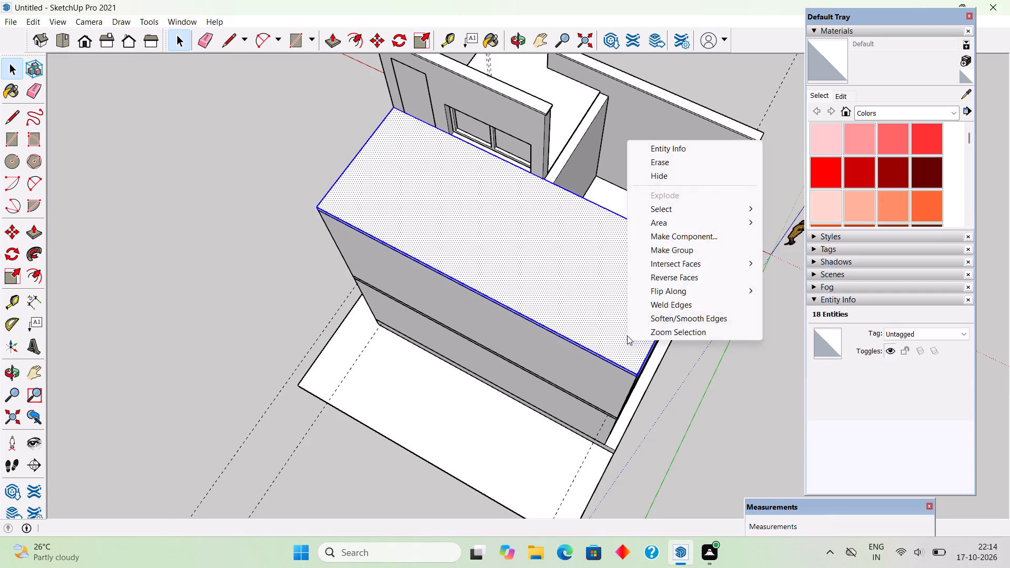
click(663, 252)
Open the roof slab group and draw a 5" vertical line beside the tall wall to separate the slab's remaining front face.
middle_drag(664, 298, 131, 259)
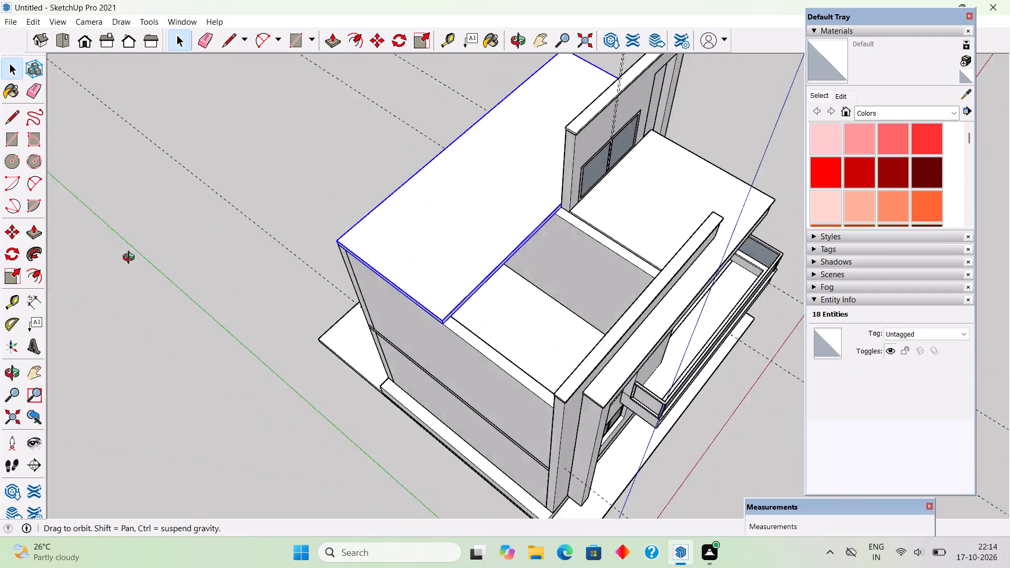
middle_drag(131, 259, 62, 248)
scroll(516, 225, up, 10)
middle_drag(629, 192, 558, 161)
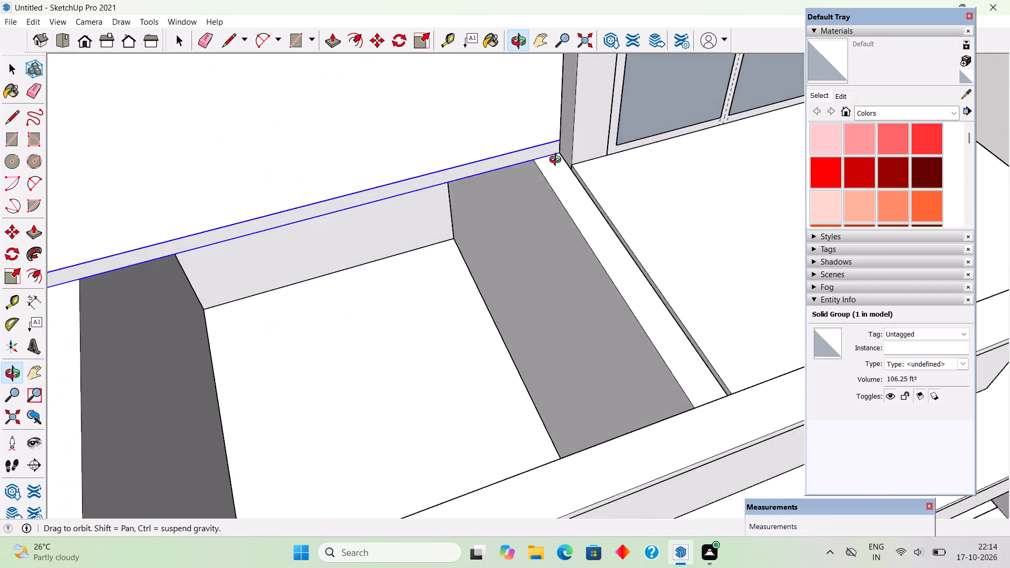
middle_drag(558, 161, 544, 157)
scroll(543, 157, up, 6)
middle_drag(567, 140, 538, 96)
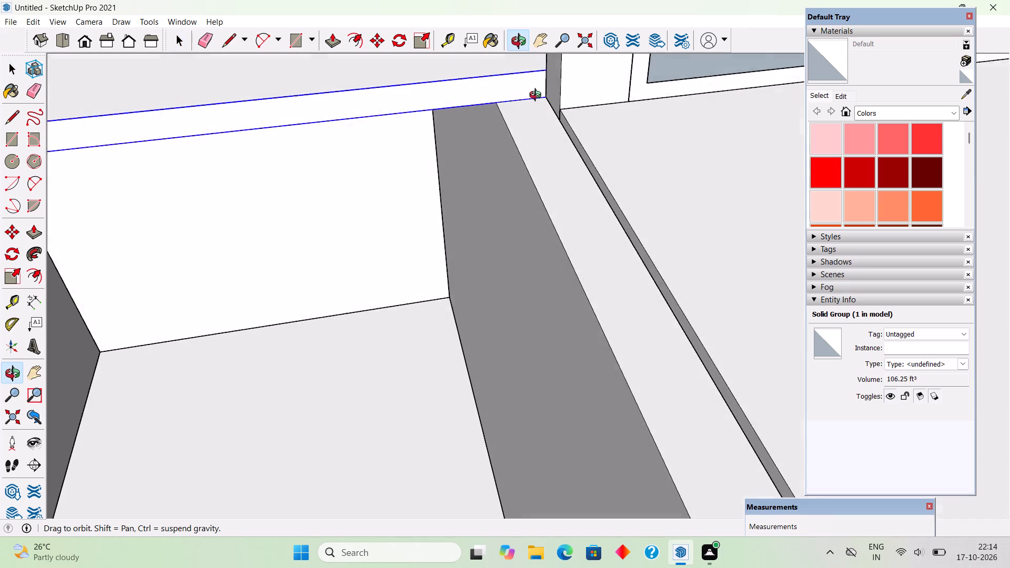
middle_drag(538, 96, 530, 104)
triple_click(527, 88)
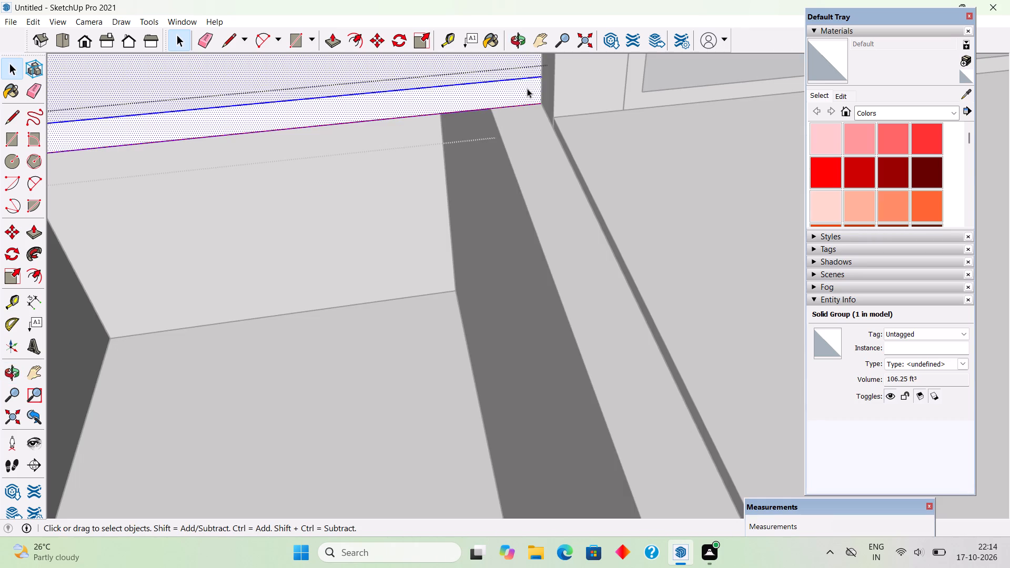
key(l)
click(541, 75)
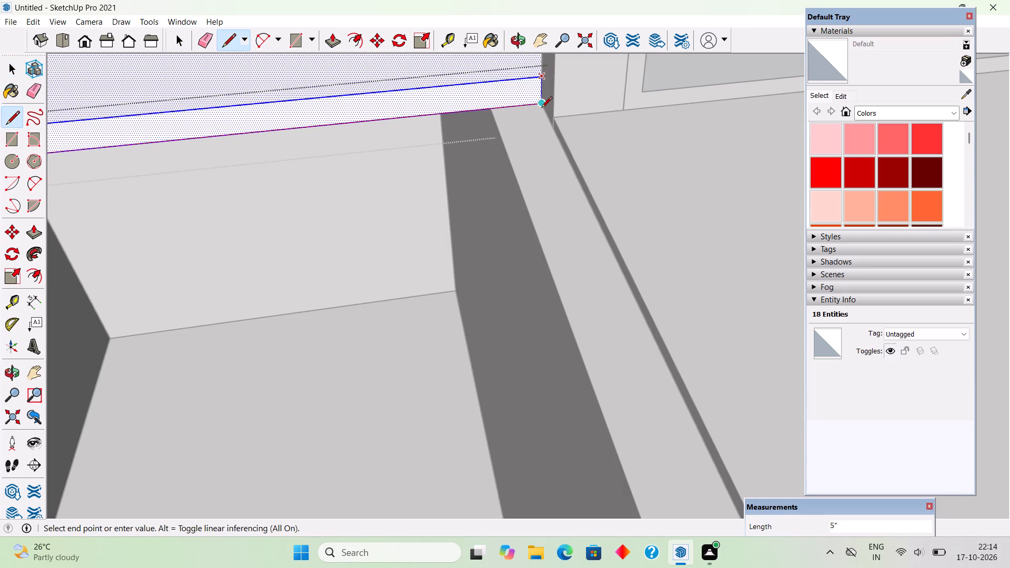
click(543, 104)
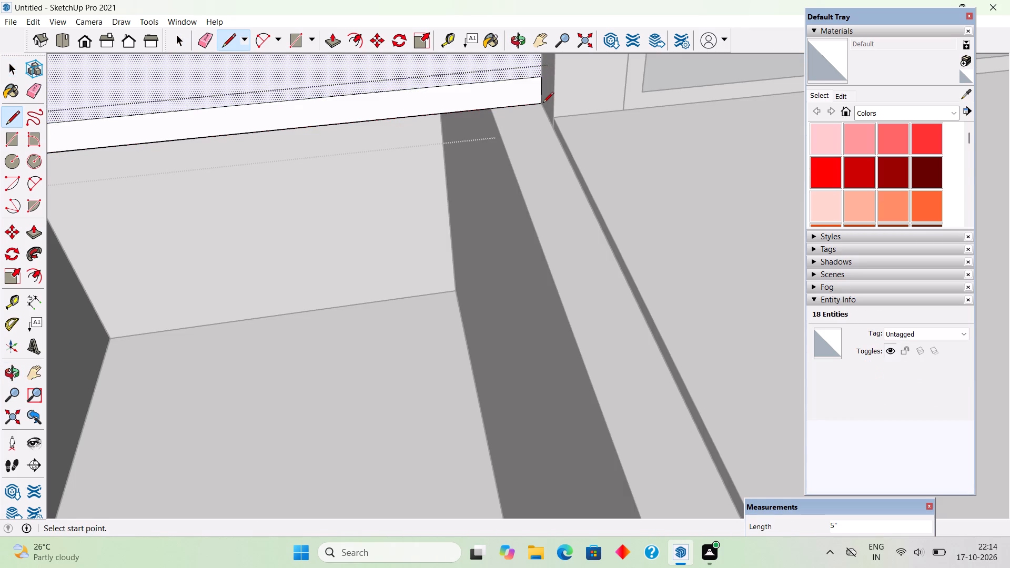
Push/Pull the separated roof slab face forward to meet the front parapet wall, covering the remaining open room.
key(p)
click(528, 99)
scroll(556, 174, down, 12)
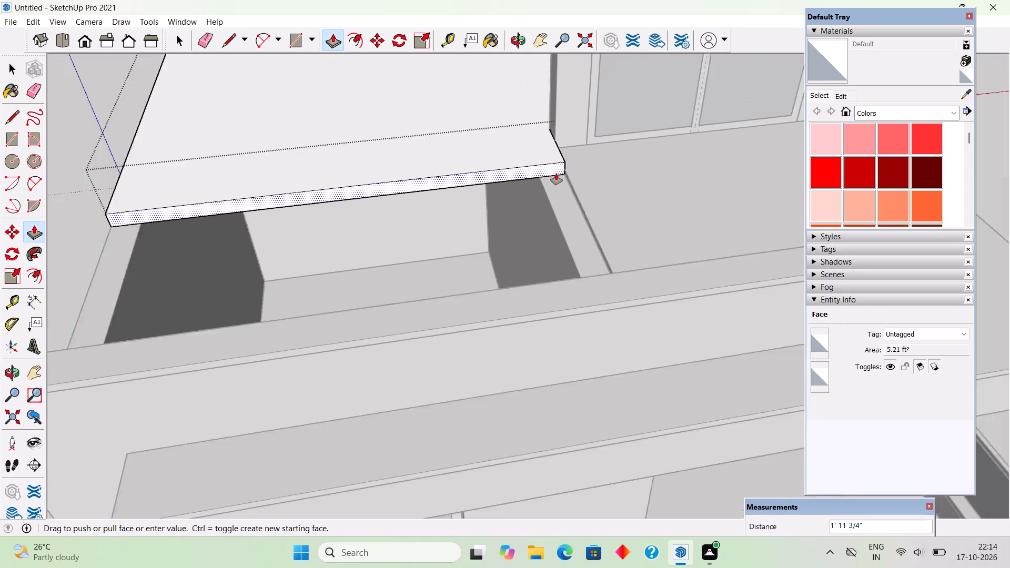
scroll(556, 174, down, 6)
middle_drag(541, 225, 794, 254)
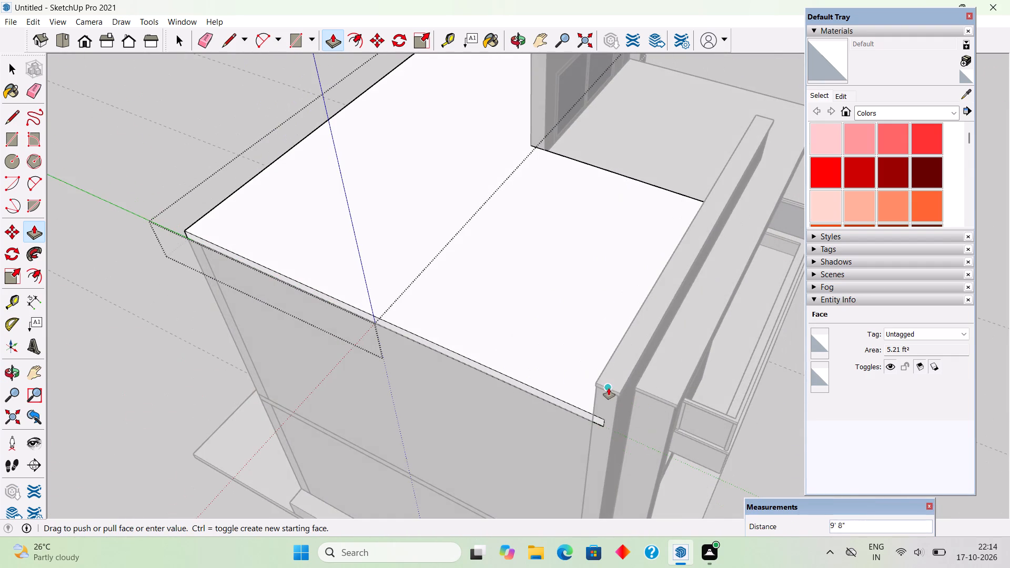
click(597, 401)
key(space)
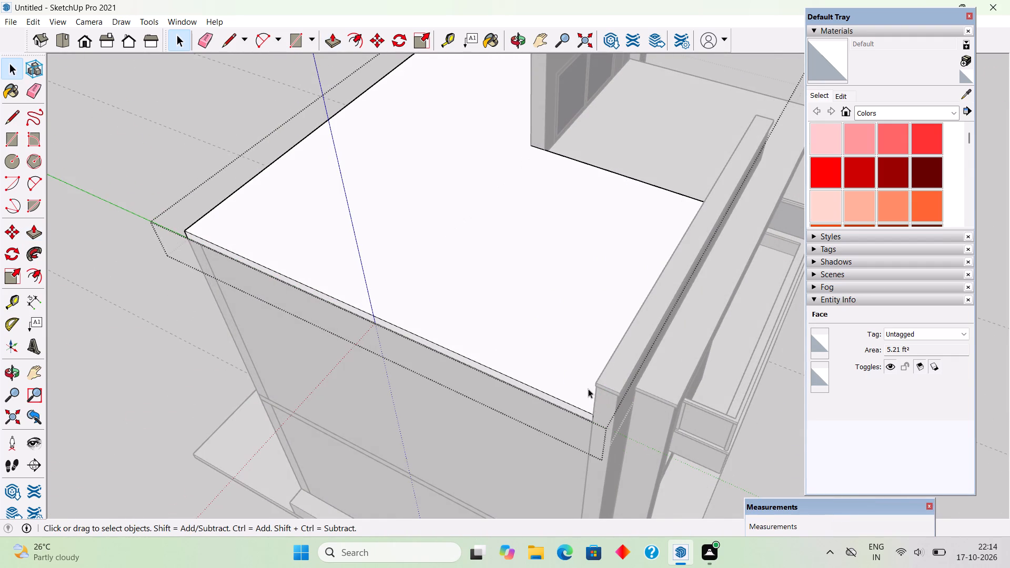
scroll(569, 374, down, 5)
click(271, 123)
Open the roof slab group and Push/Pull its top face level with the top of the adjoining terrace slab.
middle_drag(495, 306, 288, 157)
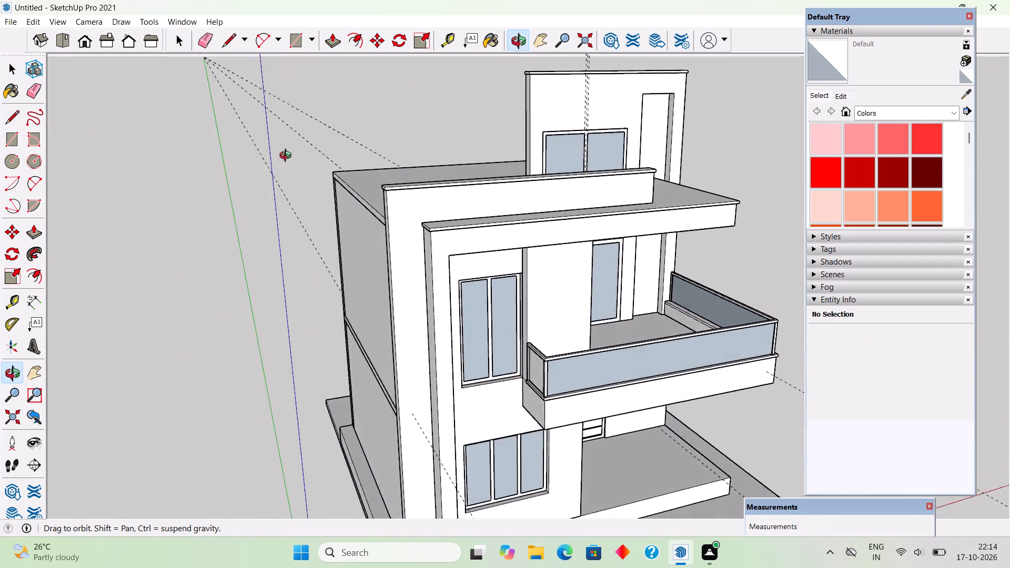
middle_drag(288, 157, 192, 178)
middle_drag(432, 240, 89, 293)
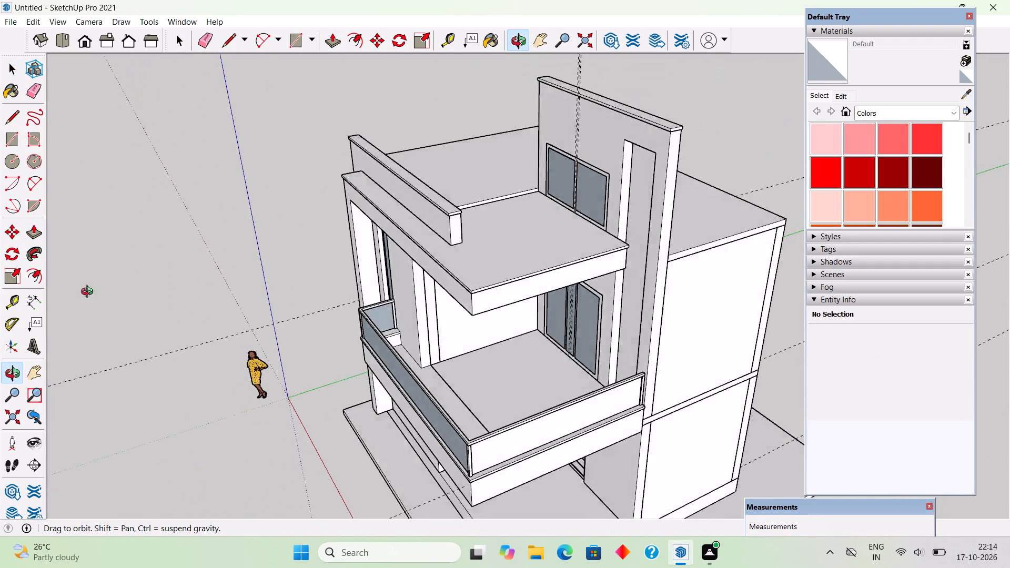
middle_drag(89, 293, 0, 267)
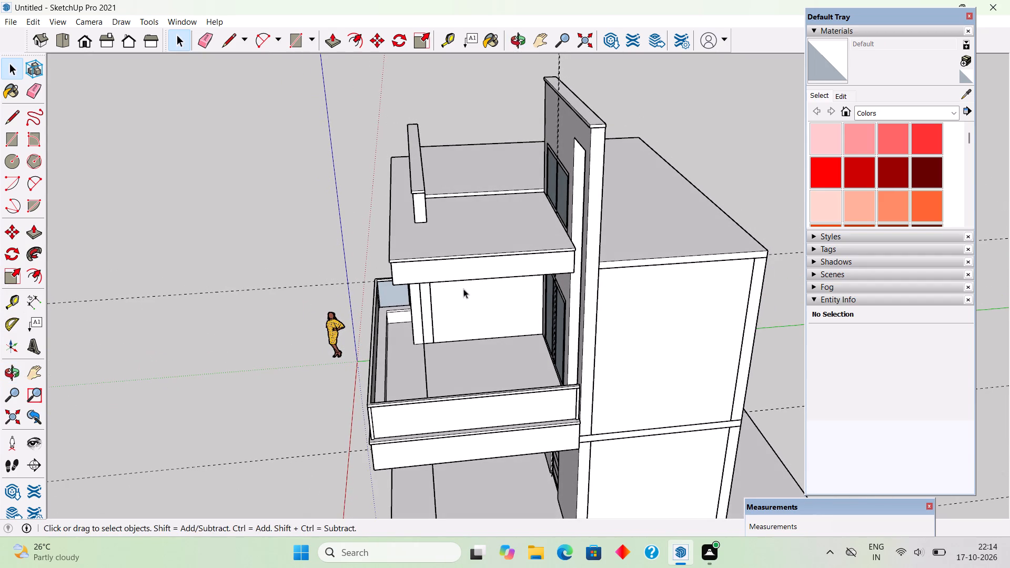
middle_drag(525, 305, 375, 334)
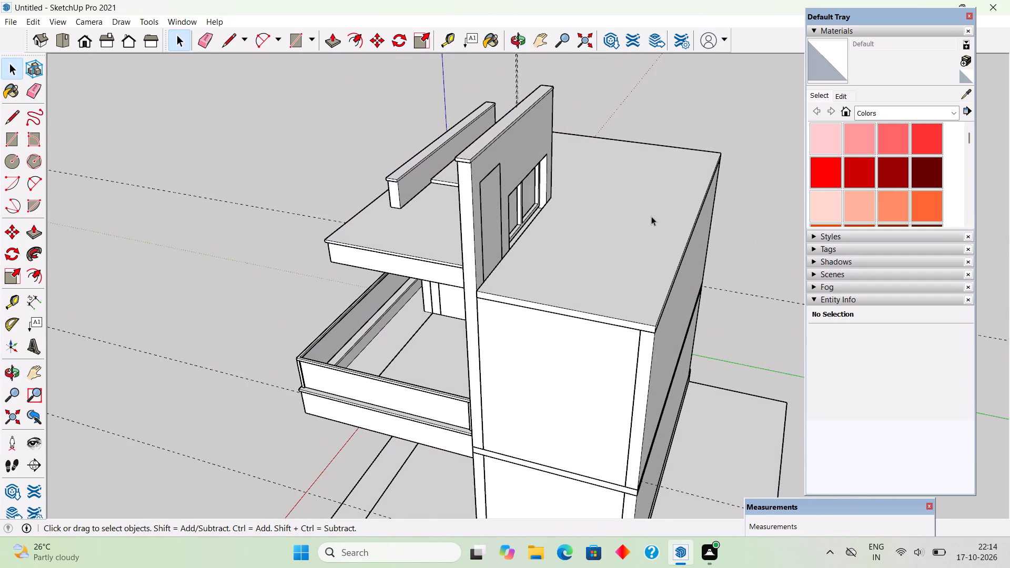
double_click(651, 216)
click(651, 213)
middle_drag(600, 163, 203, 309)
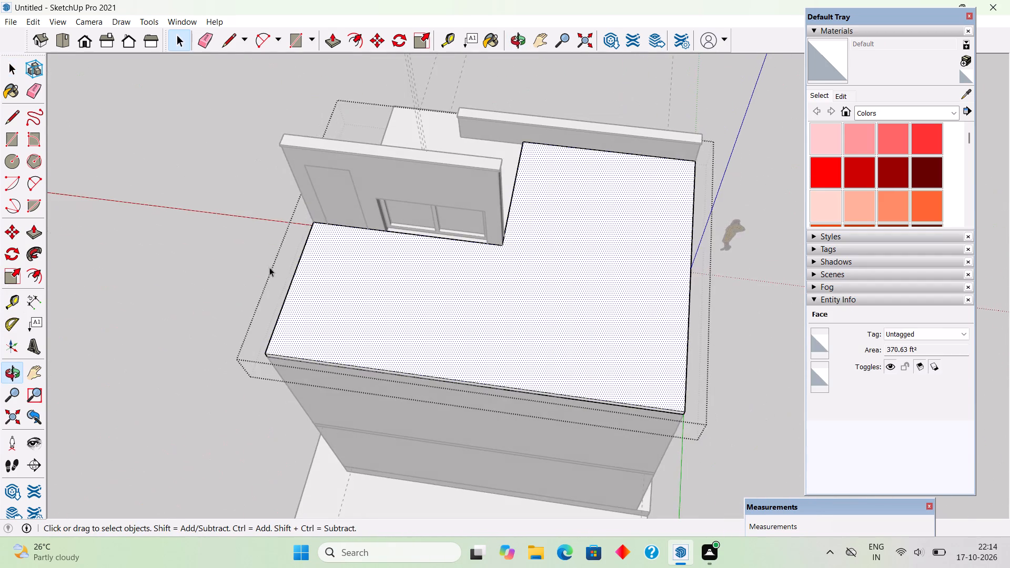
scroll(683, 218, up, 7)
middle_drag(461, 209, 246, 249)
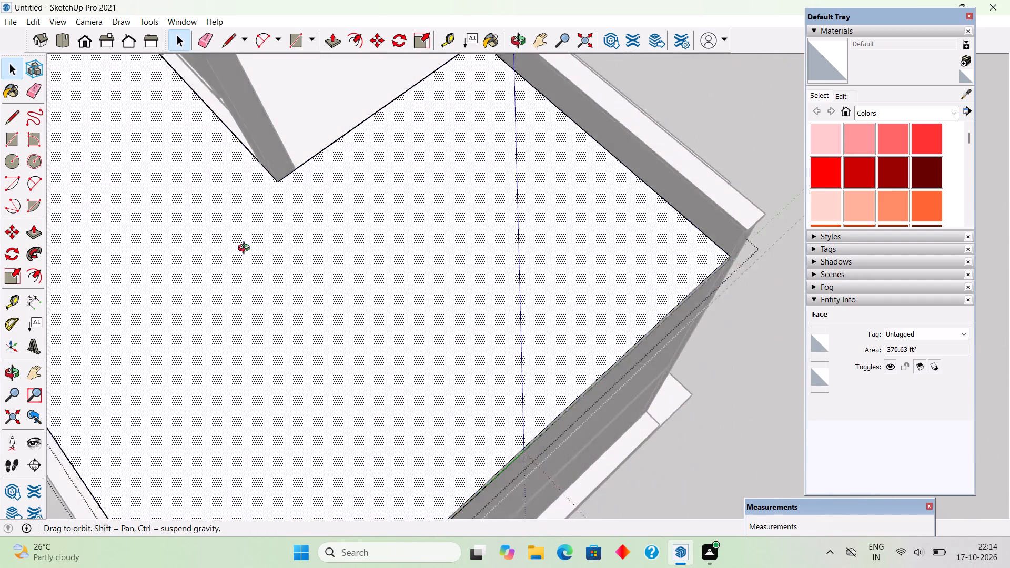
middle_drag(246, 249, 208, 250)
key(p)
click(362, 200)
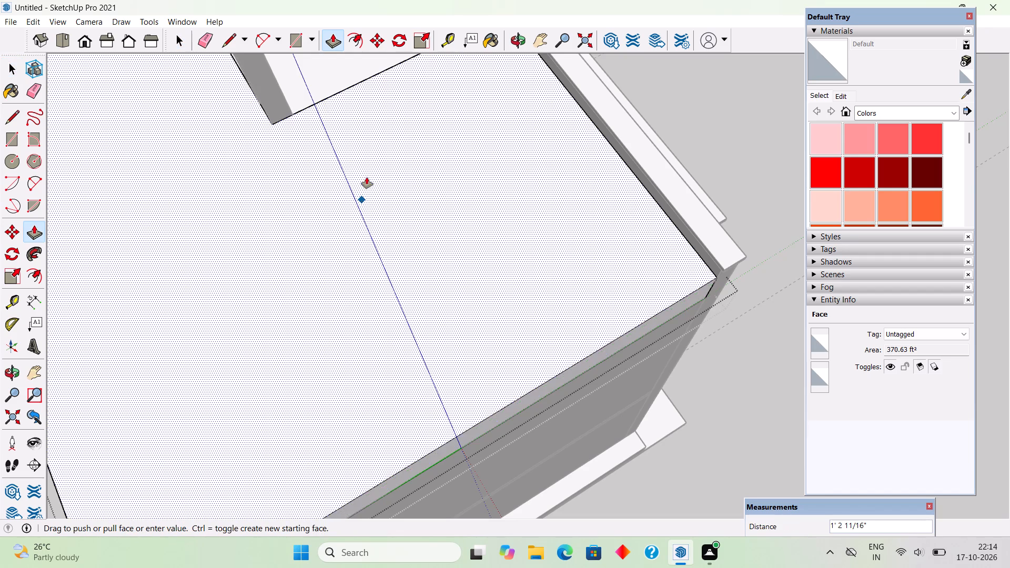
middle_drag(353, 199, 50, 300)
middle_drag(709, 147, 419, 183)
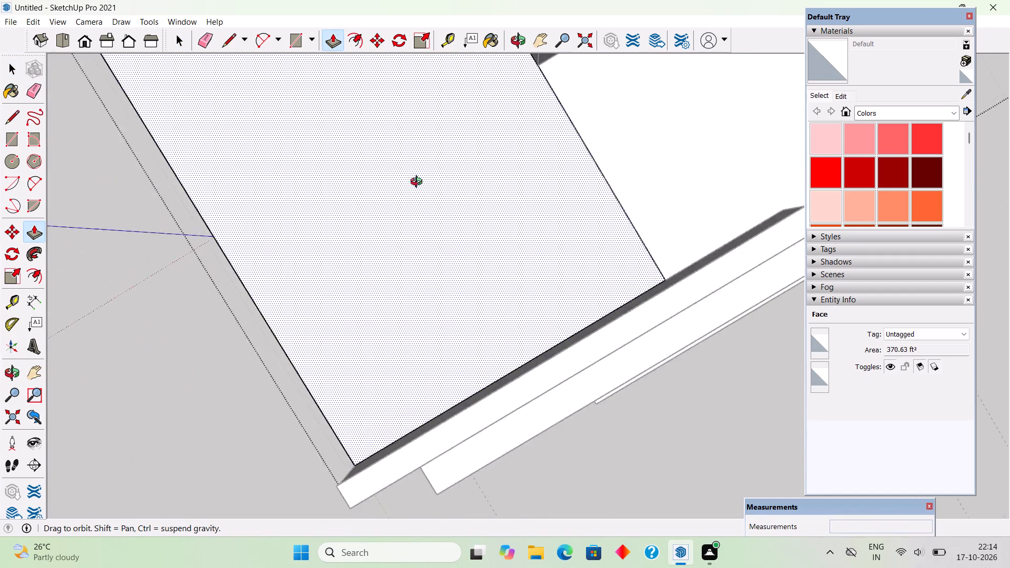
middle_drag(419, 183, 399, 185)
click(732, 128)
key(space)
scroll(732, 128, down, 4)
click(786, 354)
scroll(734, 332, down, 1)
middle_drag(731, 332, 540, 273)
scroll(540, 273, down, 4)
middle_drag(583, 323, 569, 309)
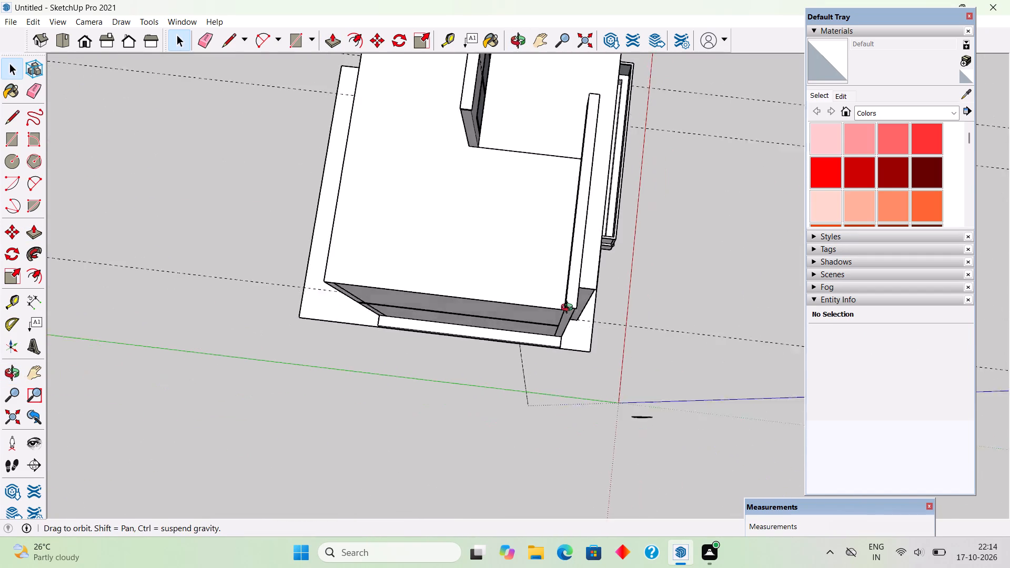
Examine the house's exterior from the front and side, checking the balcony, terrace slab and closed side walls.
middle_drag(569, 309, 311, 174)
middle_drag(695, 269, 304, 116)
middle_drag(730, 290, 508, 271)
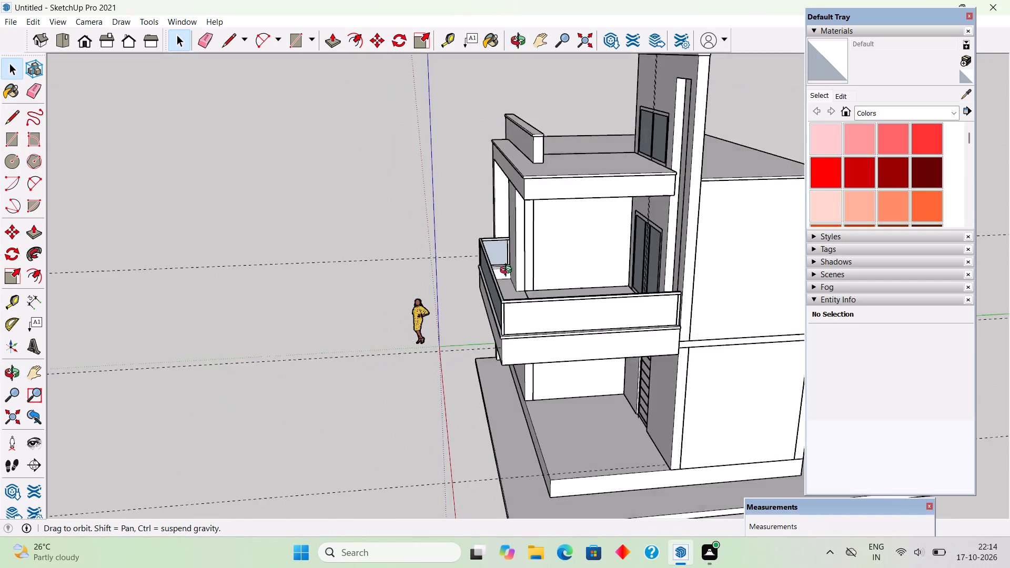
middle_drag(508, 271, 685, 150)
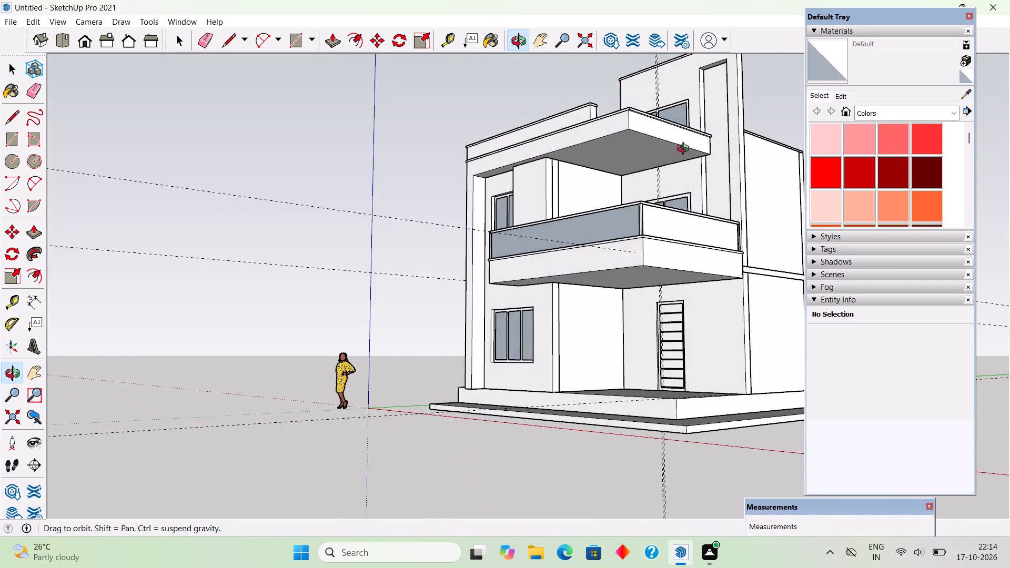
middle_drag(685, 150, 767, 275)
middle_drag(631, 278, 740, 300)
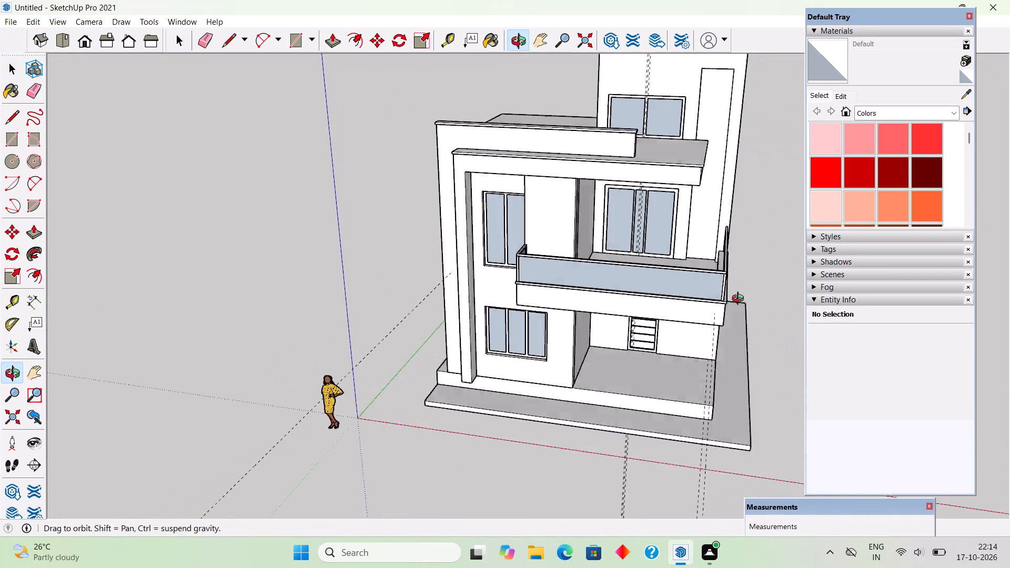
middle_drag(740, 300, 771, 309)
middle_drag(543, 310, 620, 191)
scroll(617, 282, up, 2)
scroll(687, 260, down, 3)
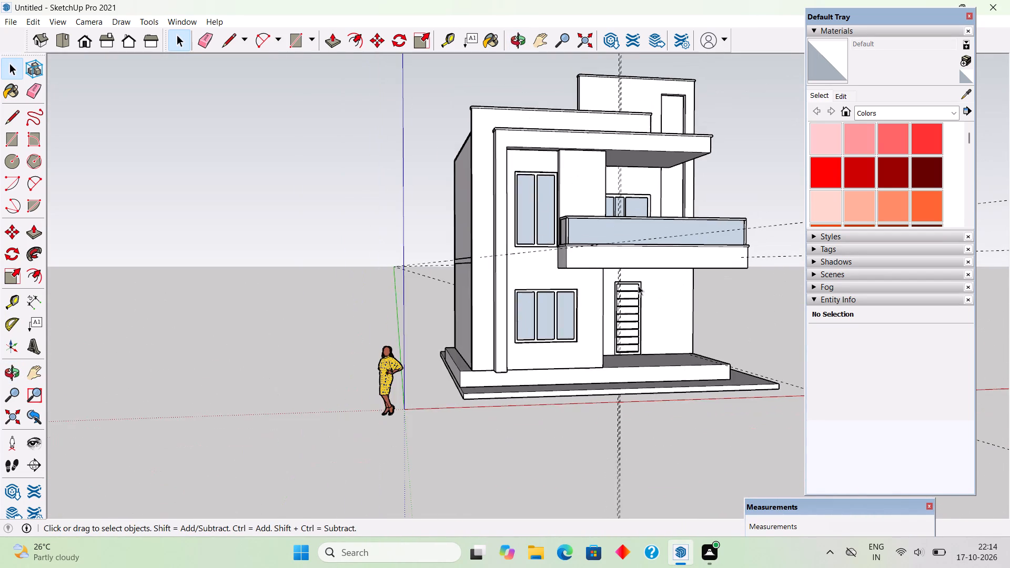
middle_drag(645, 273, 431, 283)
scroll(426, 285, down, 2)
middle_drag(662, 302, 443, 352)
scroll(444, 351, down, 3)
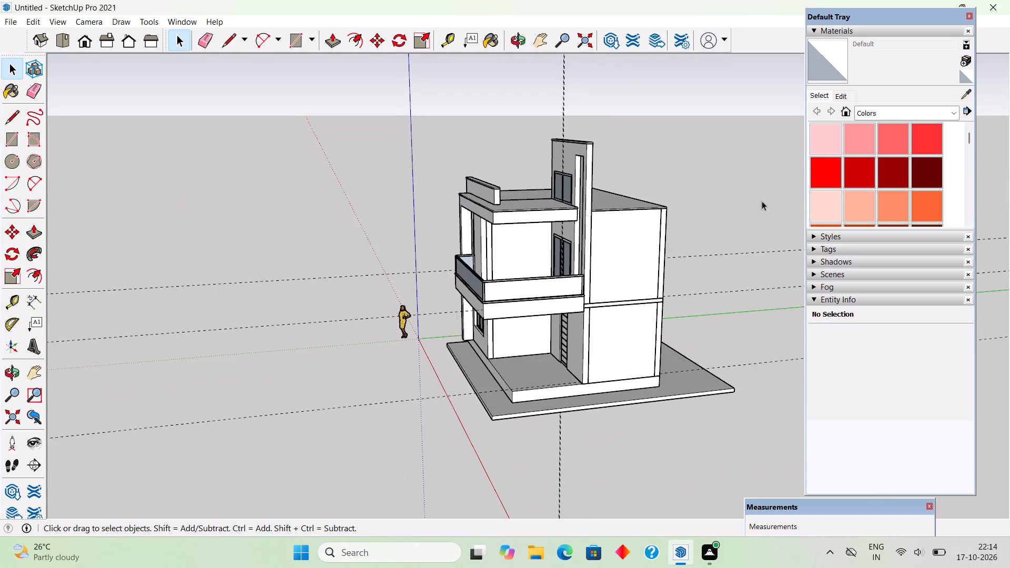
Place a guide 9" in from the roof slab's outer side edge, behind the tall wall.
middle_drag(693, 204, 461, 276)
scroll(622, 218, up, 5)
middle_drag(599, 244, 500, 279)
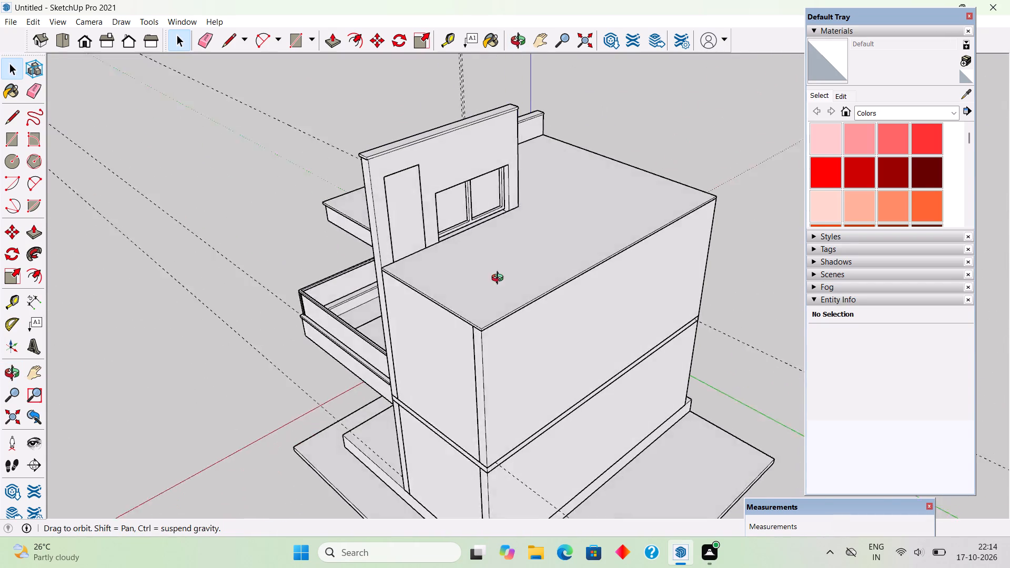
middle_drag(500, 279, 452, 293)
scroll(406, 293, up, 2)
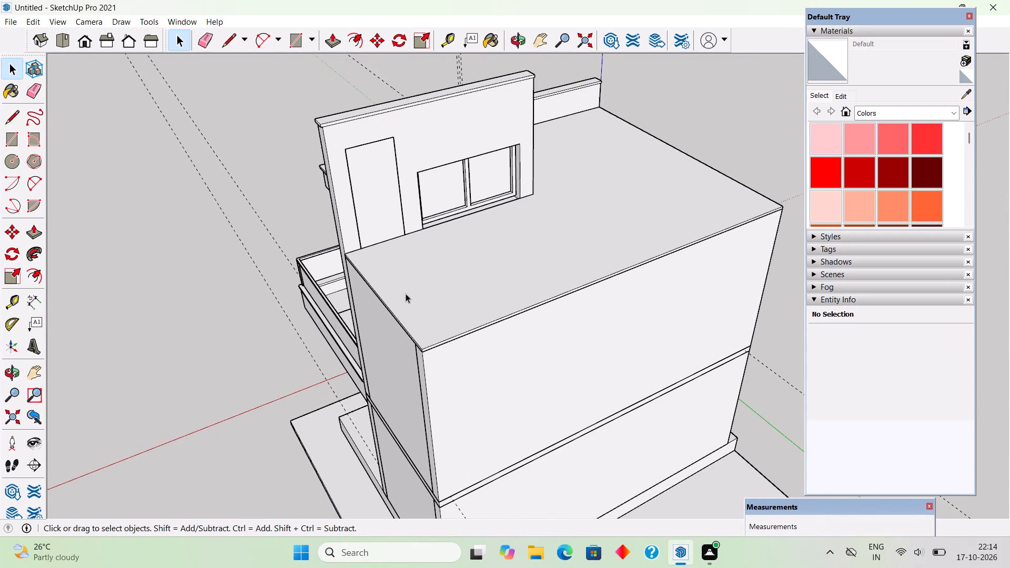
key(t)
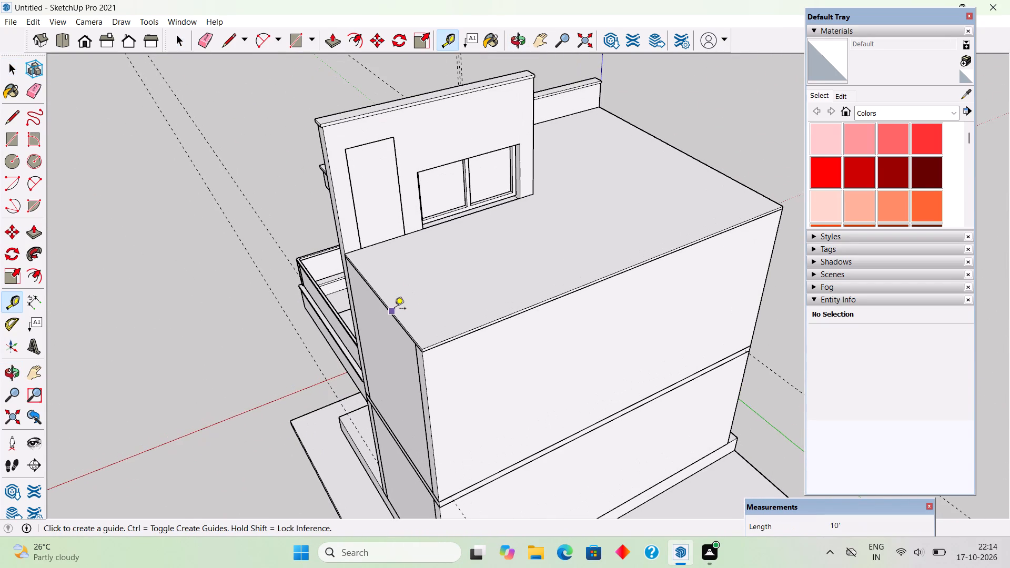
click(395, 309)
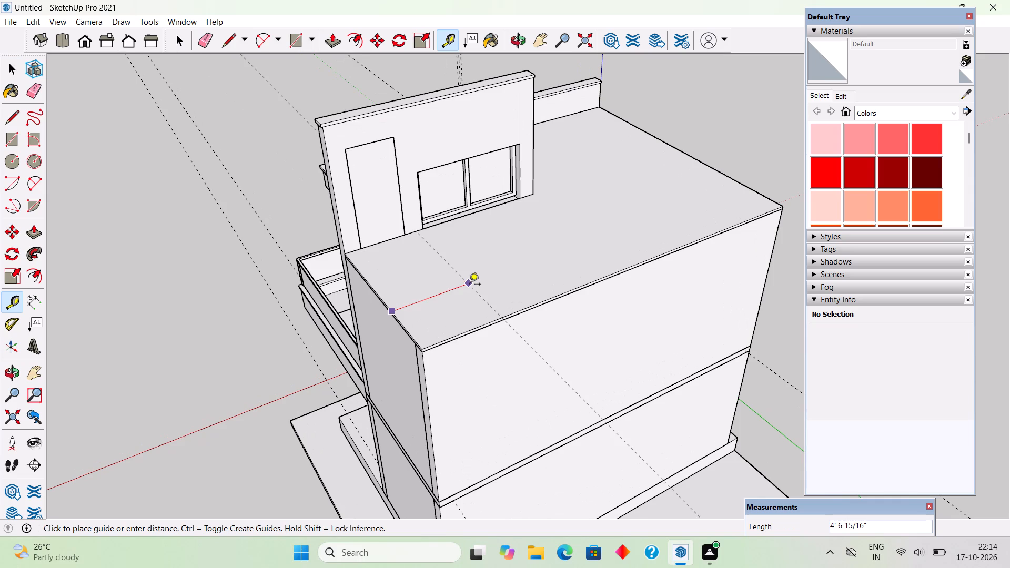
text(9")
key(Return)
Draw a 9" by 10' rectangle on the roof slab between the guide and the side edge, running back from the tall wall.
key(r)
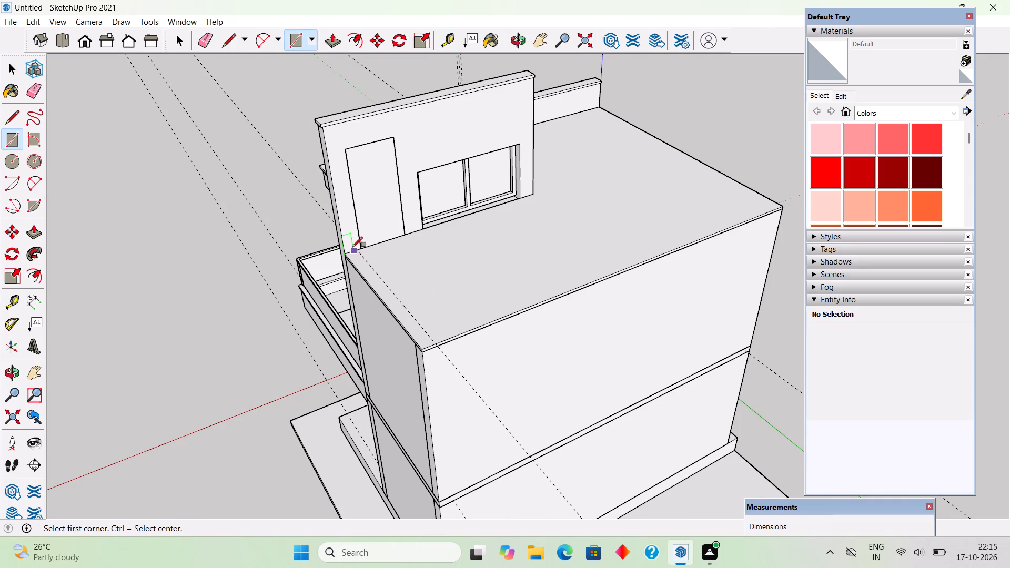
scroll(360, 253, up, 7)
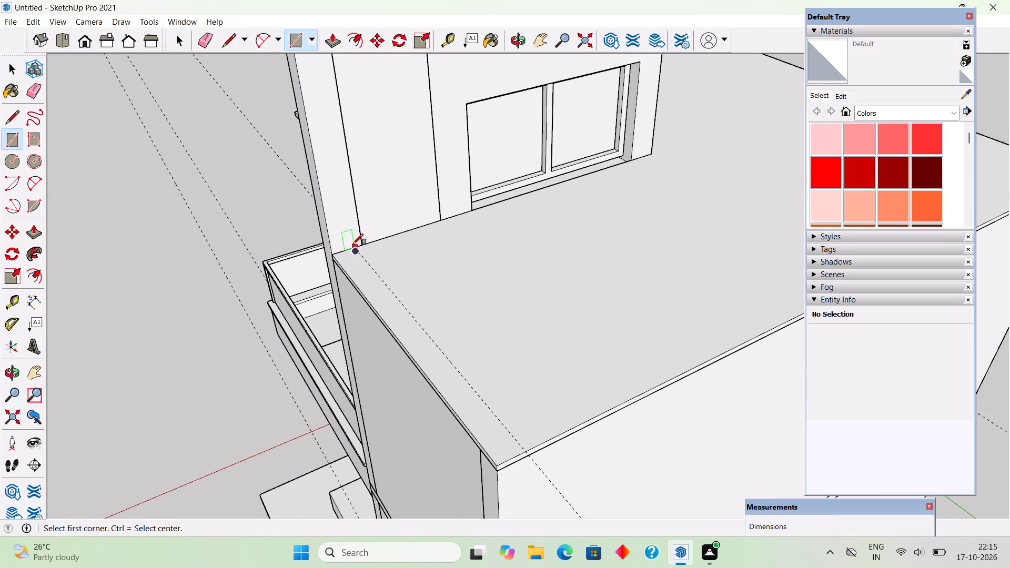
middle_drag(418, 357, 491, 434)
scroll(398, 356, up, 4)
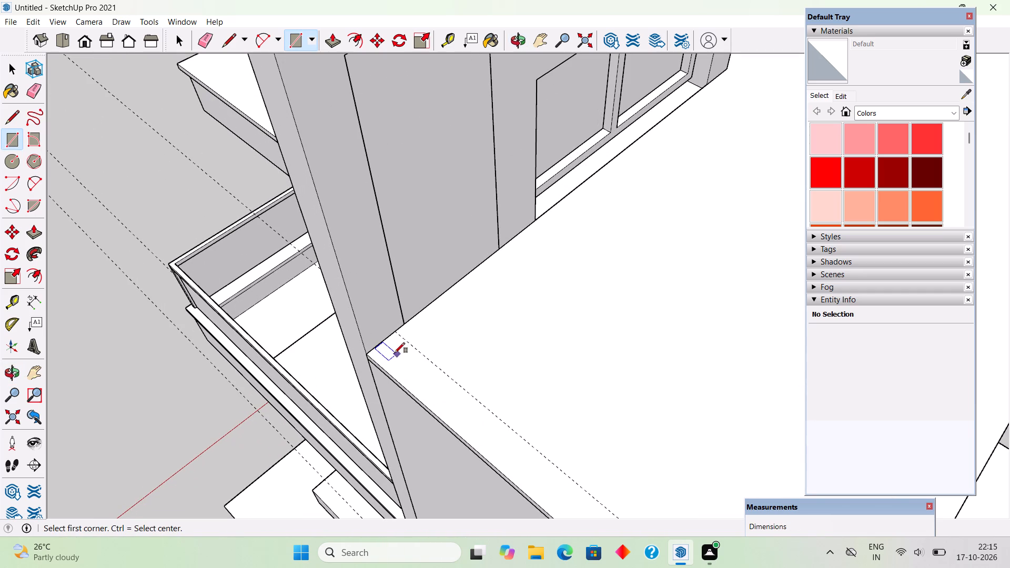
click(400, 328)
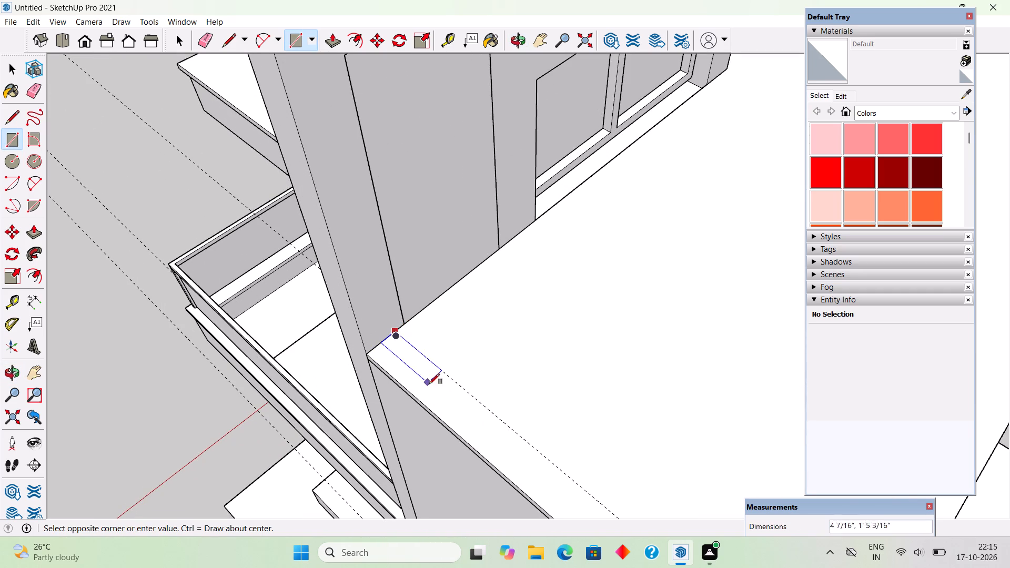
scroll(442, 377, down, 10)
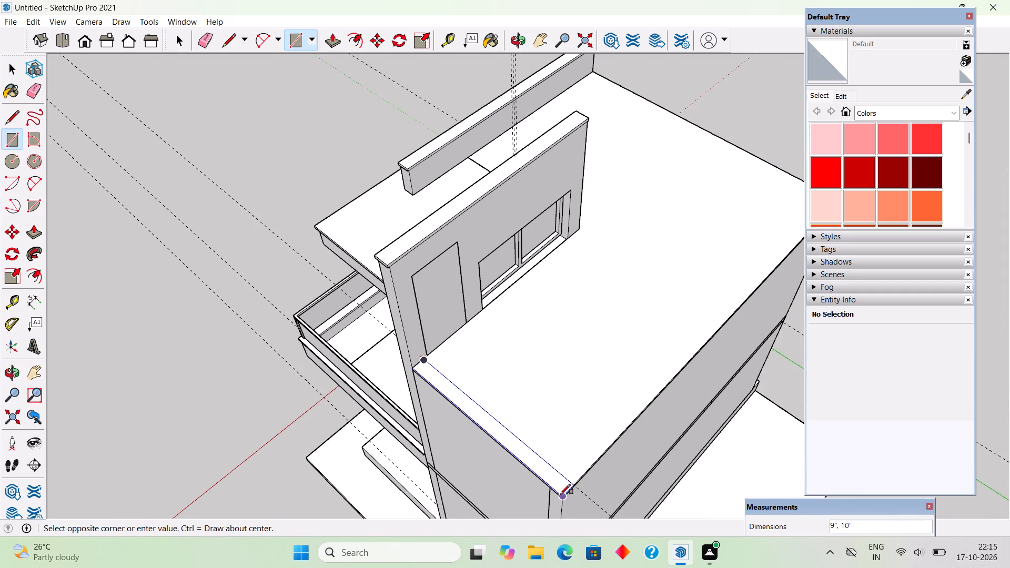
click(563, 496)
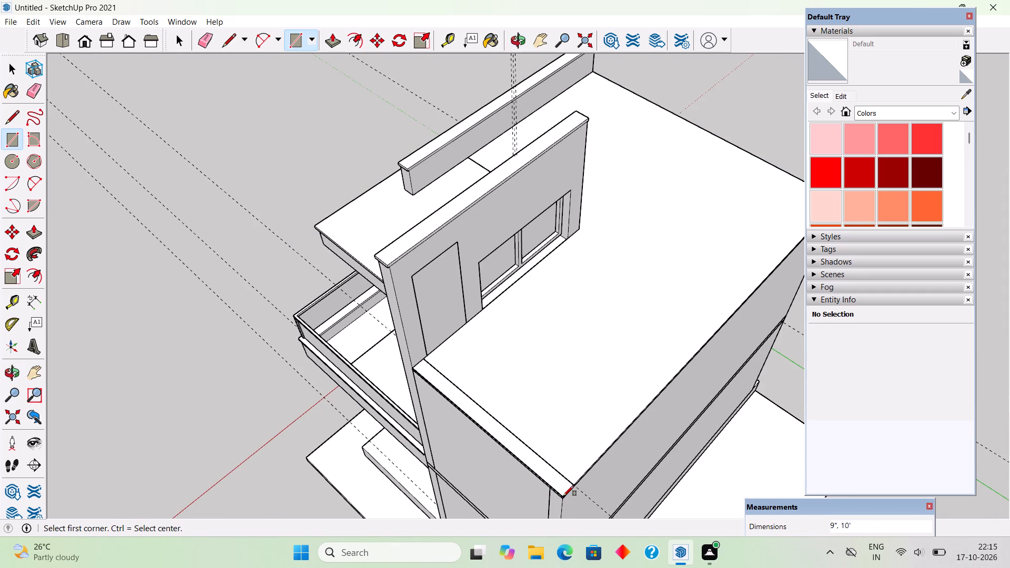
Push/Pull the side rectangle up 7' 10" to the underside of the tall wall's cap.
key(p)
click(554, 480)
middle_drag(428, 312, 429, 311)
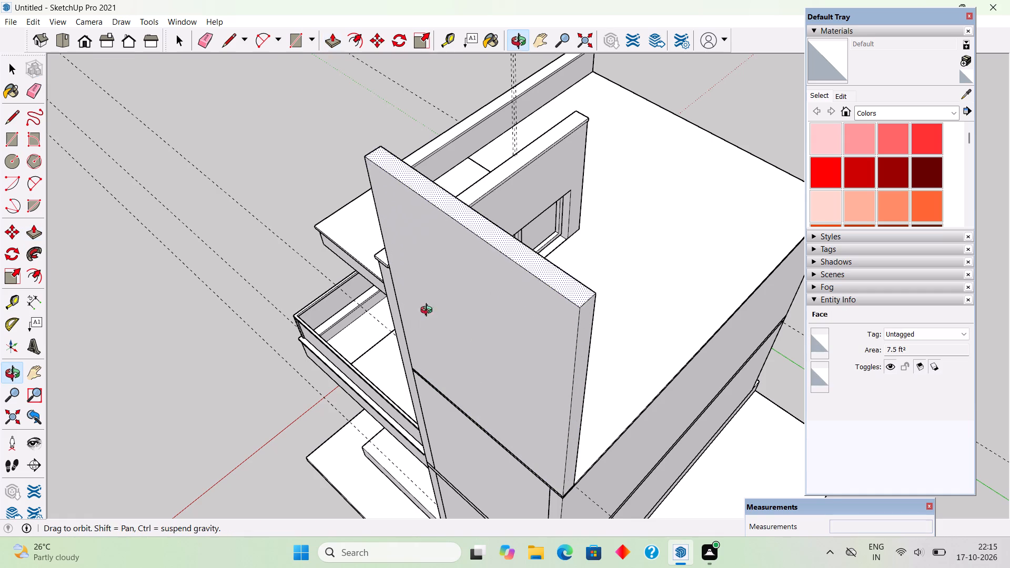
middle_drag(429, 311, 716, 329)
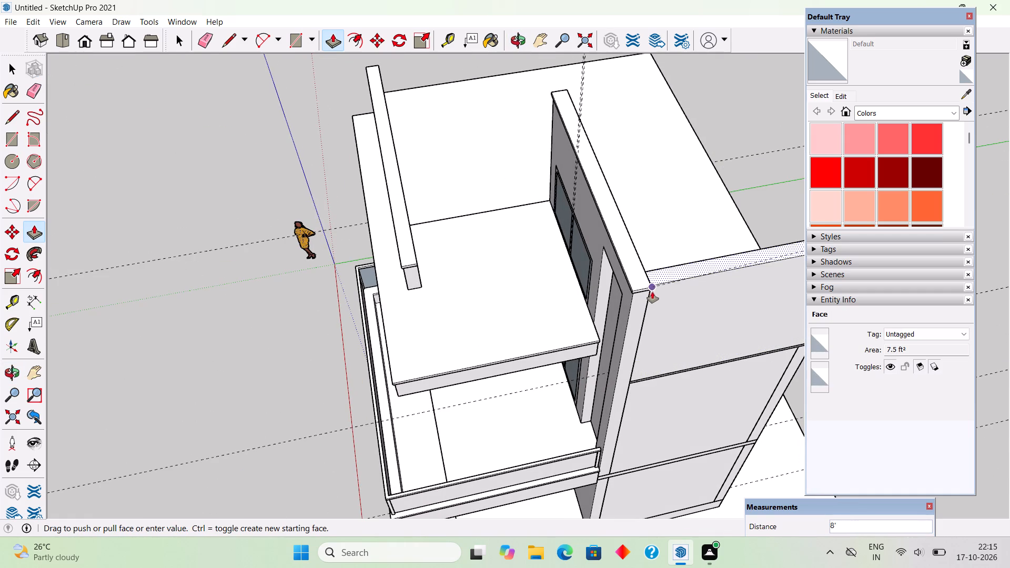
scroll(653, 293, up, 11)
click(633, 282)
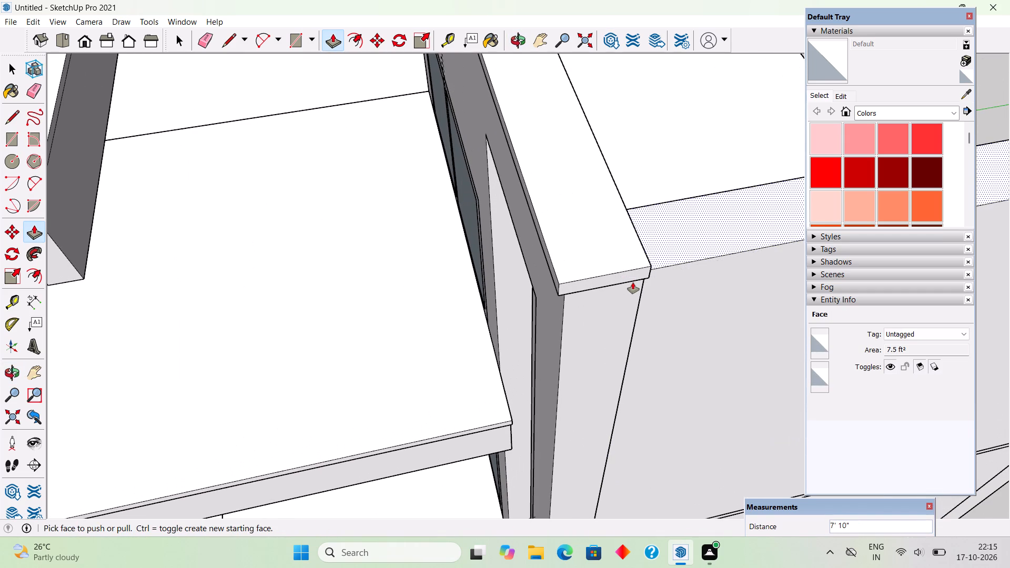
Make the raised side wall on the roof a group.
key(space)
scroll(633, 282, down, 20)
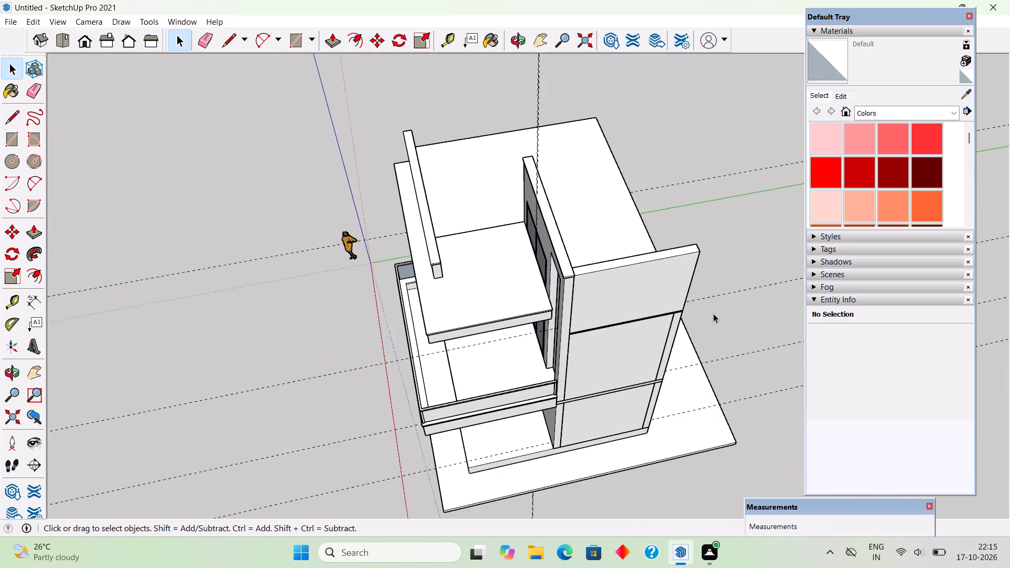
triple_click(679, 299)
right_click(678, 298)
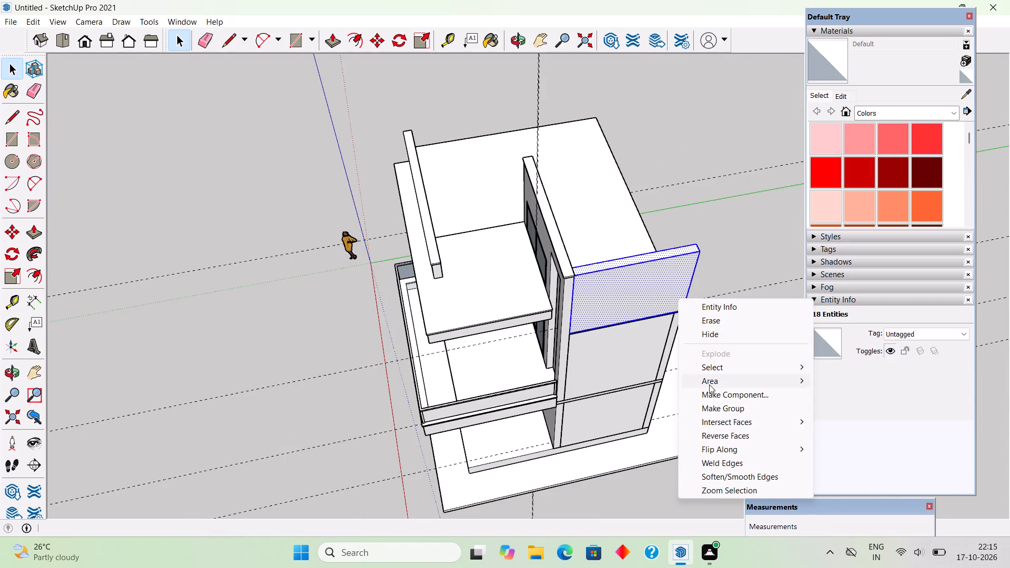
click(727, 409)
click(713, 248)
Place a guide across the roof slab in line with the tall wall's free end and a parallel guide 9" inside it.
middle_drag(664, 278, 529, 286)
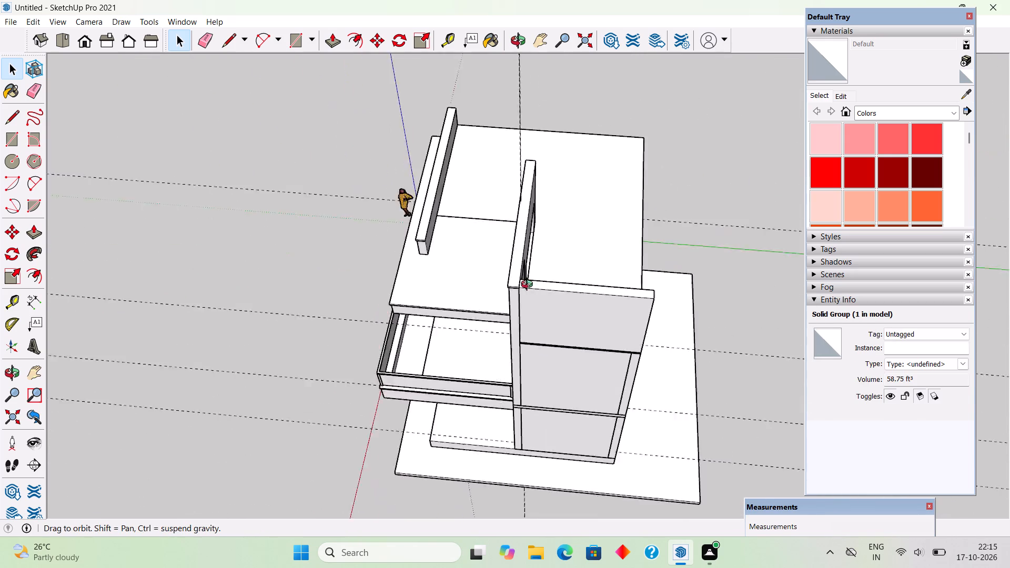
middle_drag(529, 286, 165, 286)
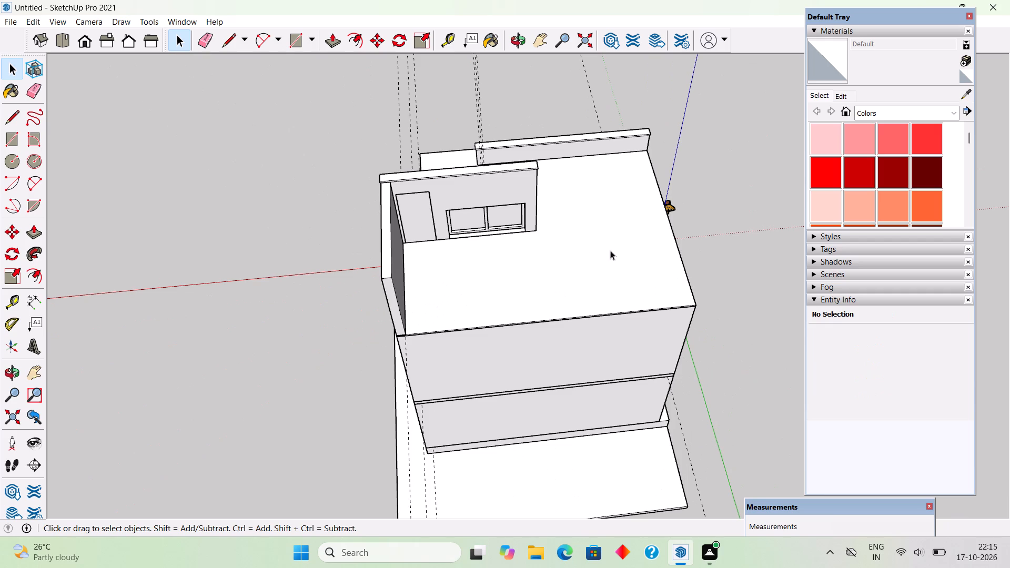
middle_drag(518, 234, 287, 227)
scroll(548, 219, up, 10)
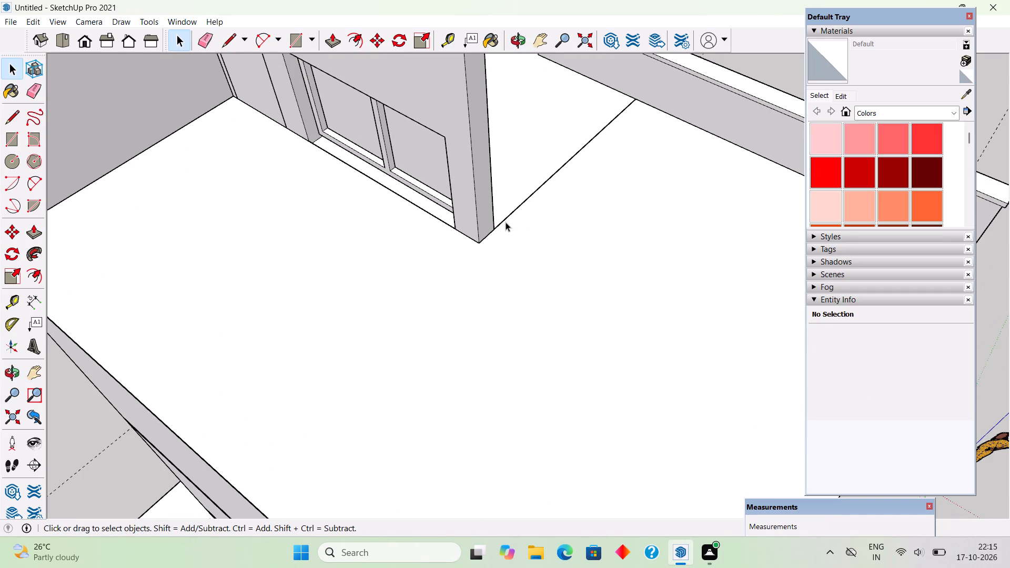
key(t)
double_click(487, 233)
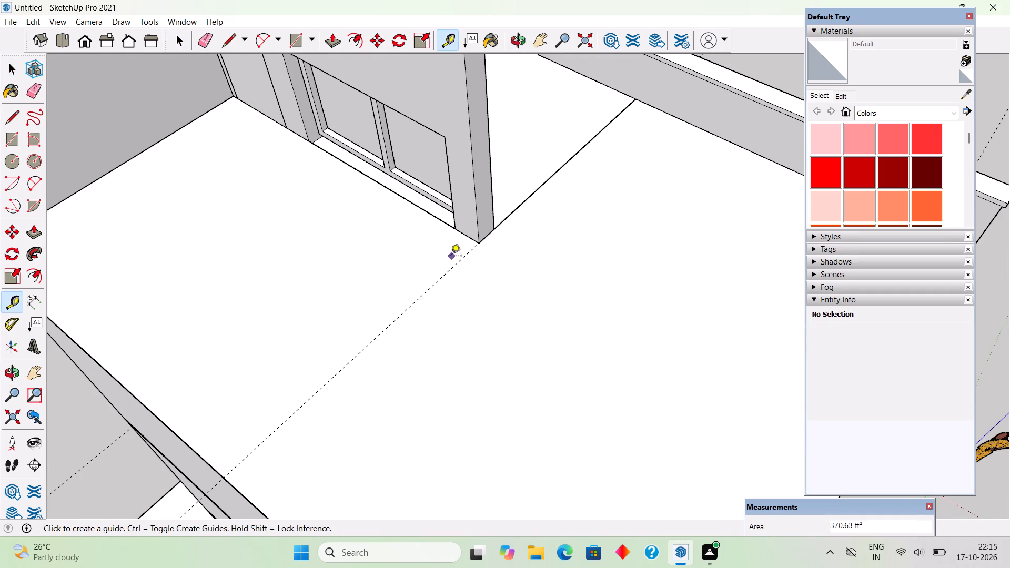
click(450, 270)
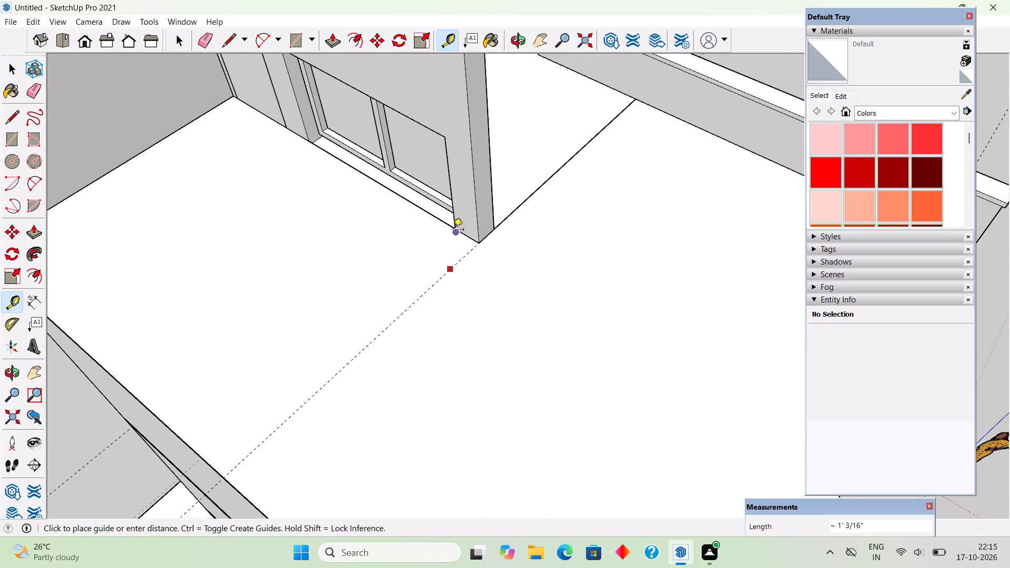
scroll(446, 230, up, 4)
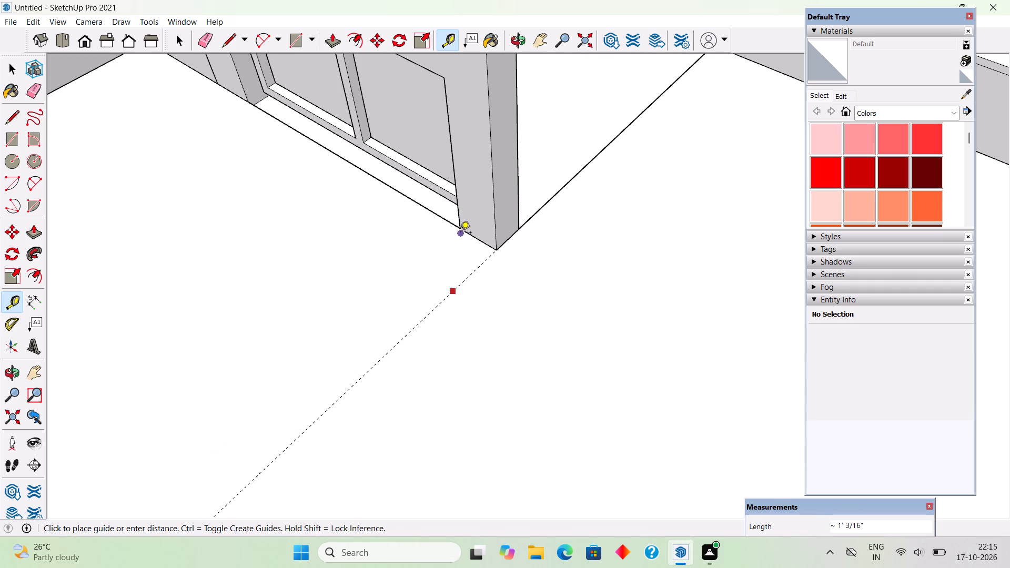
scroll(460, 231, up, 8)
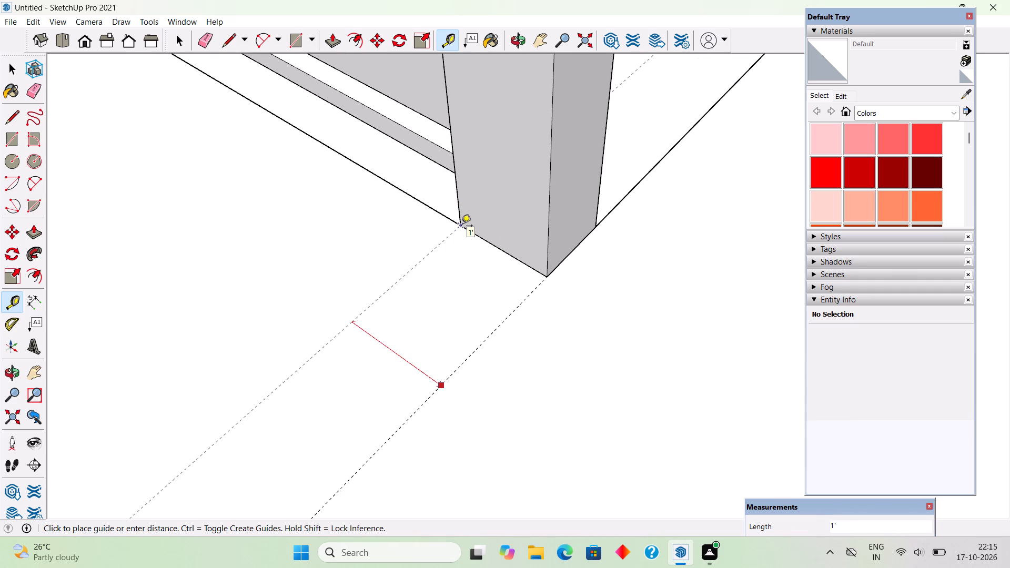
text(9")
key(Return)
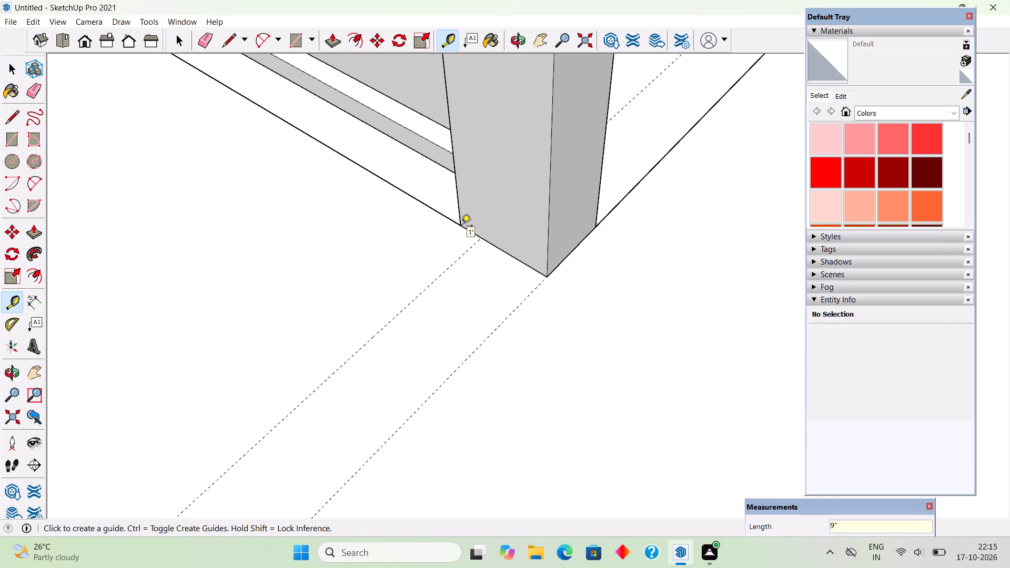
Draw a 9" wide rectangle about 7' 10" long between the two guides, running back from the tall wall's free end.
key(r)
click(481, 237)
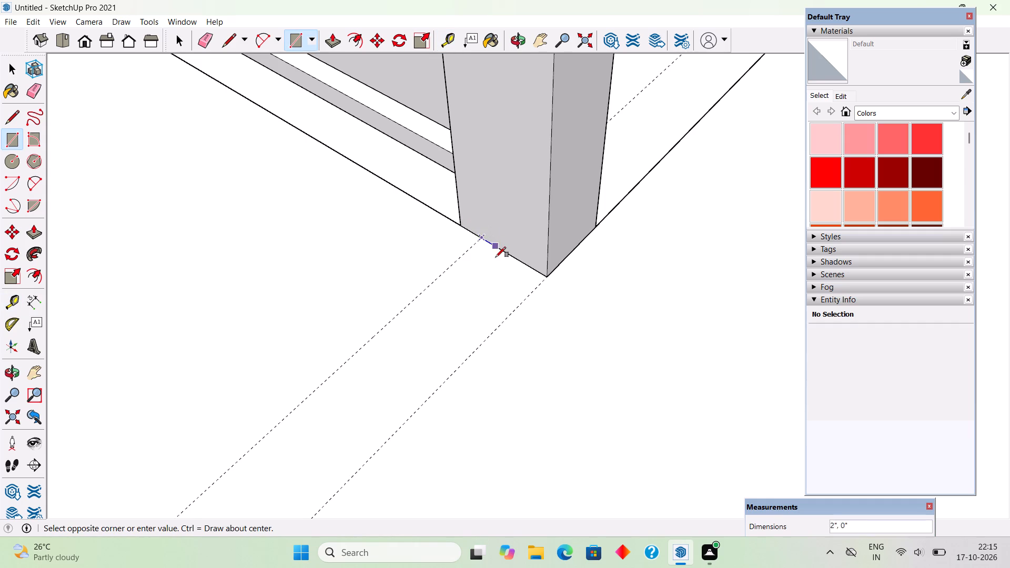
scroll(496, 260, down, 18)
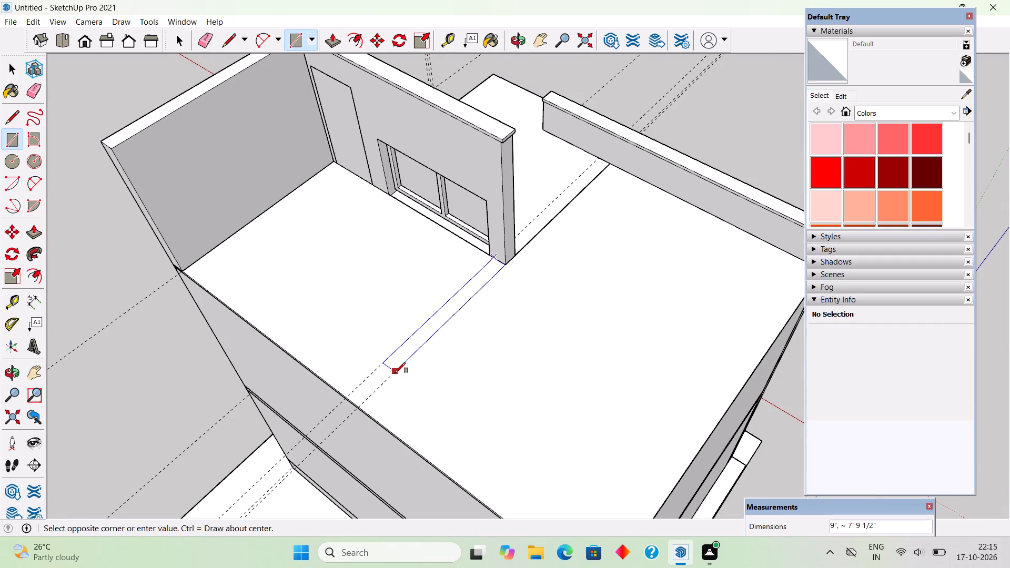
click(395, 374)
Push/Pull the new rectangle up 7' 10" to the underside of the tall wall's cap.
key(p)
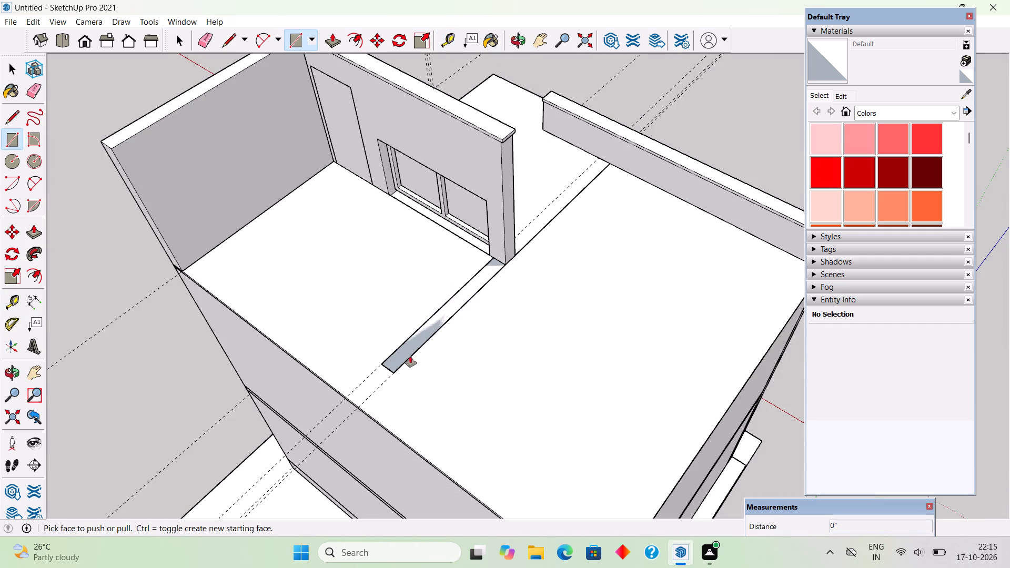
click(419, 335)
scroll(526, 217, up, 4)
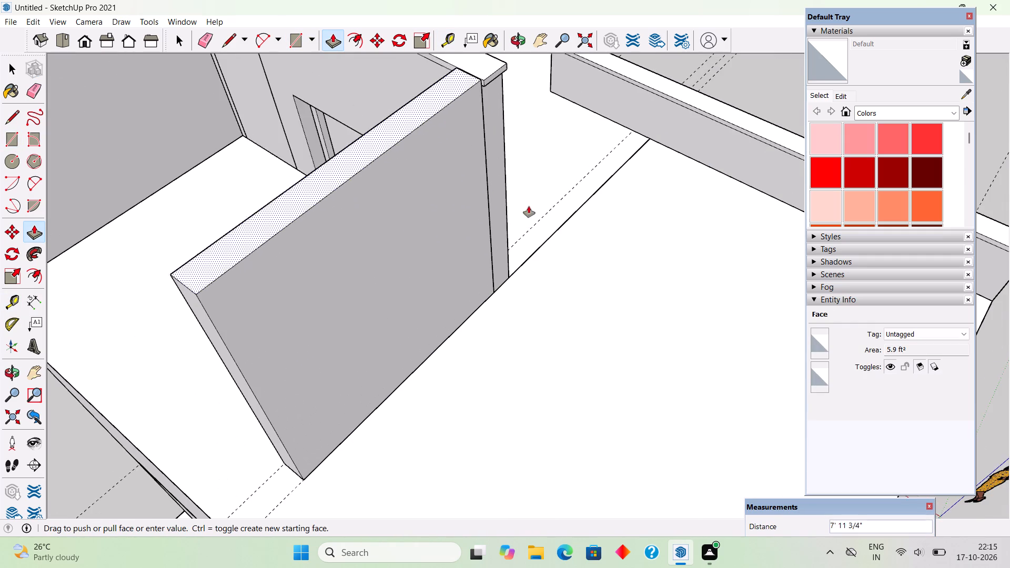
scroll(526, 125, up, 2)
click(472, 71)
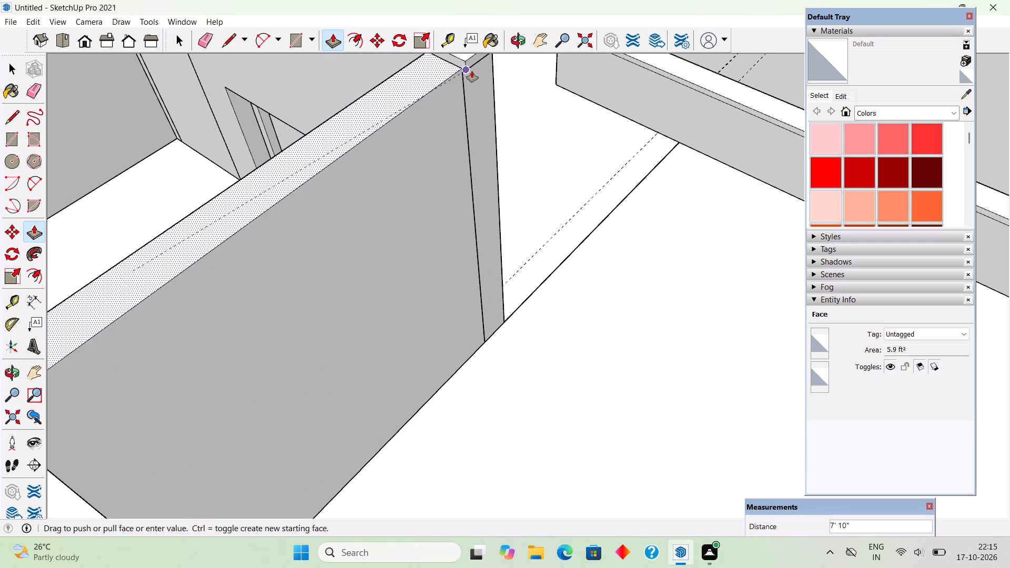
scroll(491, 164, down, 6)
key(space)
scroll(488, 186, down, 5)
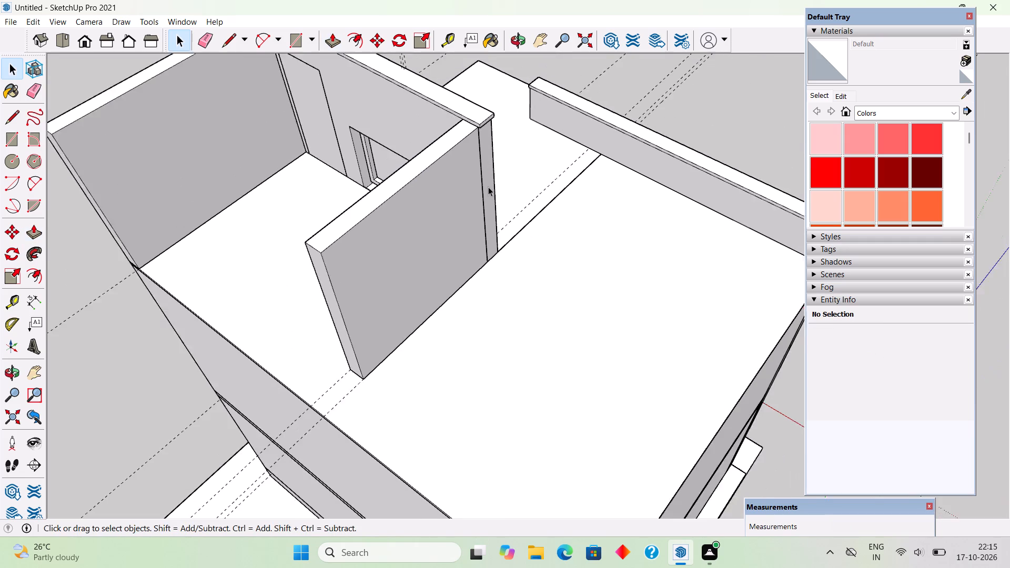
Place a guide on the roof slab 9" inside its rear edge, parallel to that edge.
key(t)
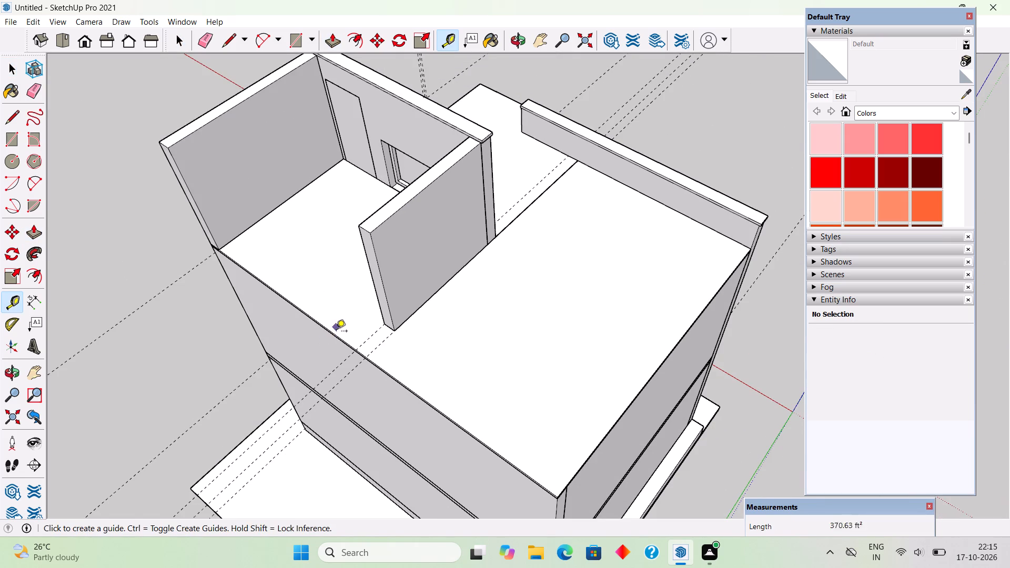
click(336, 333)
text(9")
key(Return)
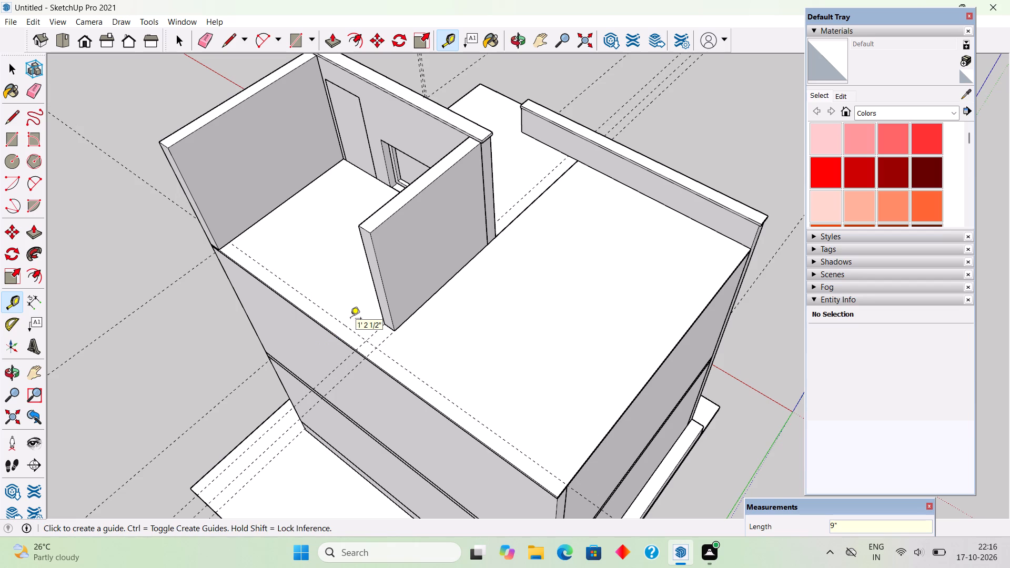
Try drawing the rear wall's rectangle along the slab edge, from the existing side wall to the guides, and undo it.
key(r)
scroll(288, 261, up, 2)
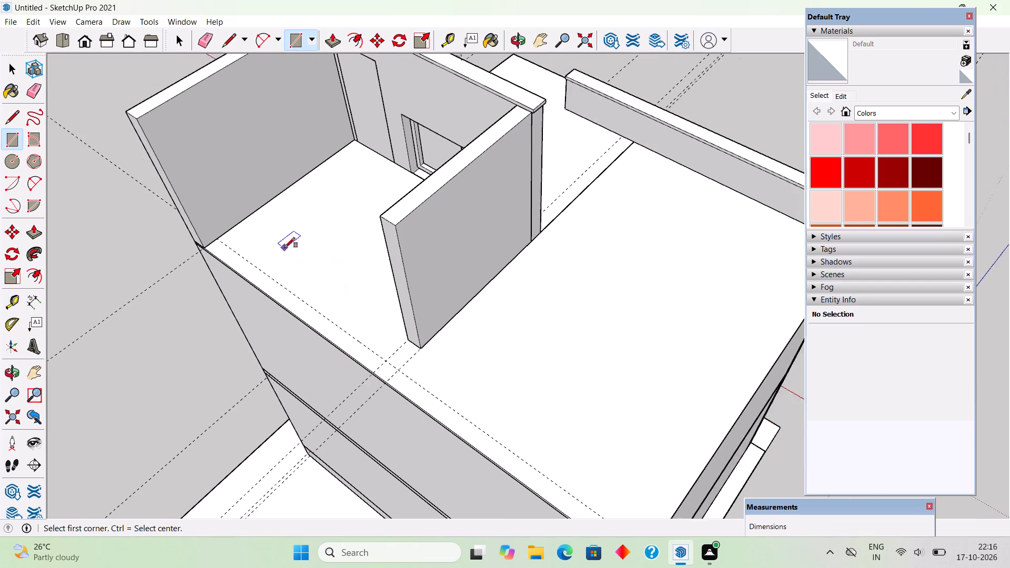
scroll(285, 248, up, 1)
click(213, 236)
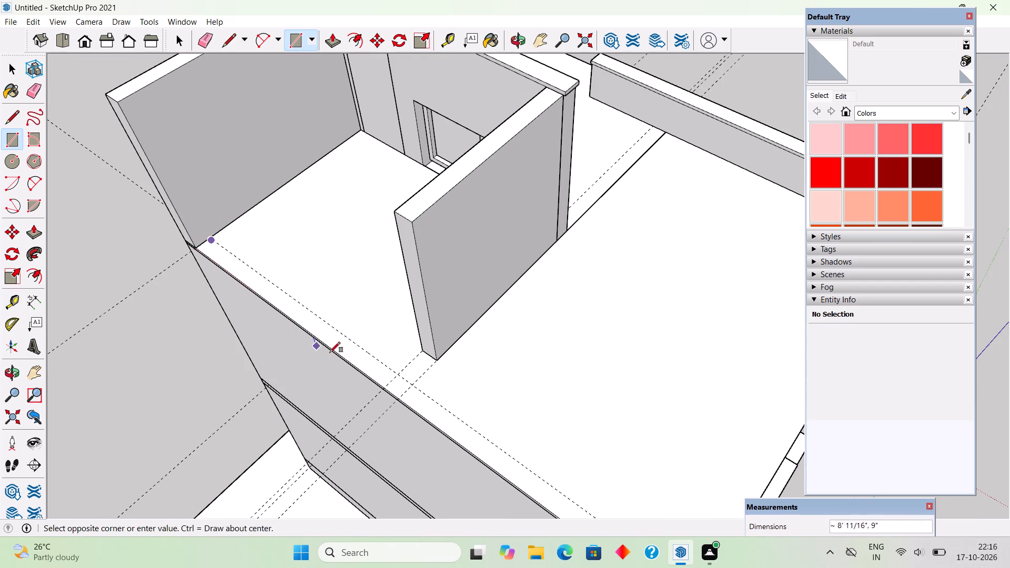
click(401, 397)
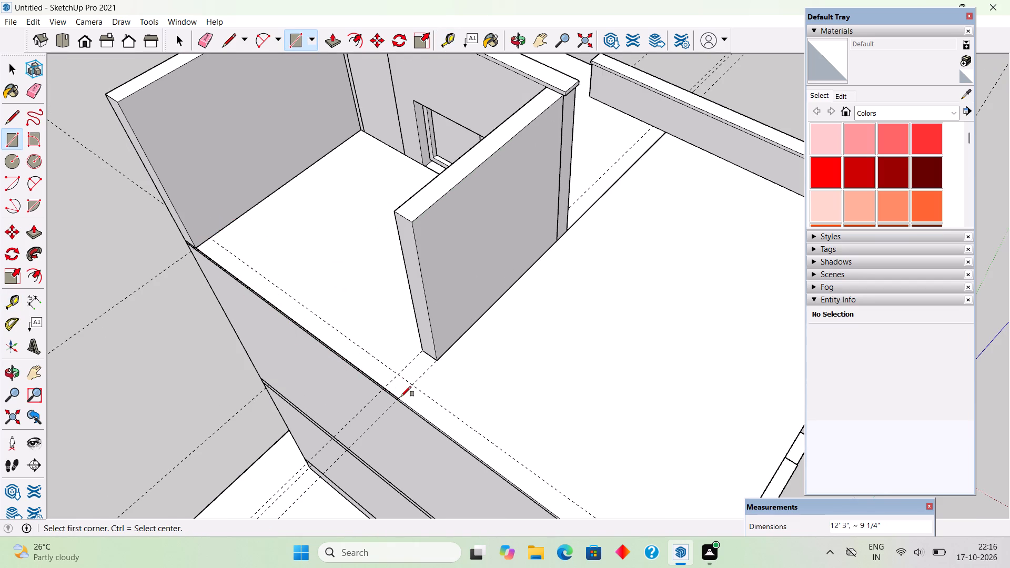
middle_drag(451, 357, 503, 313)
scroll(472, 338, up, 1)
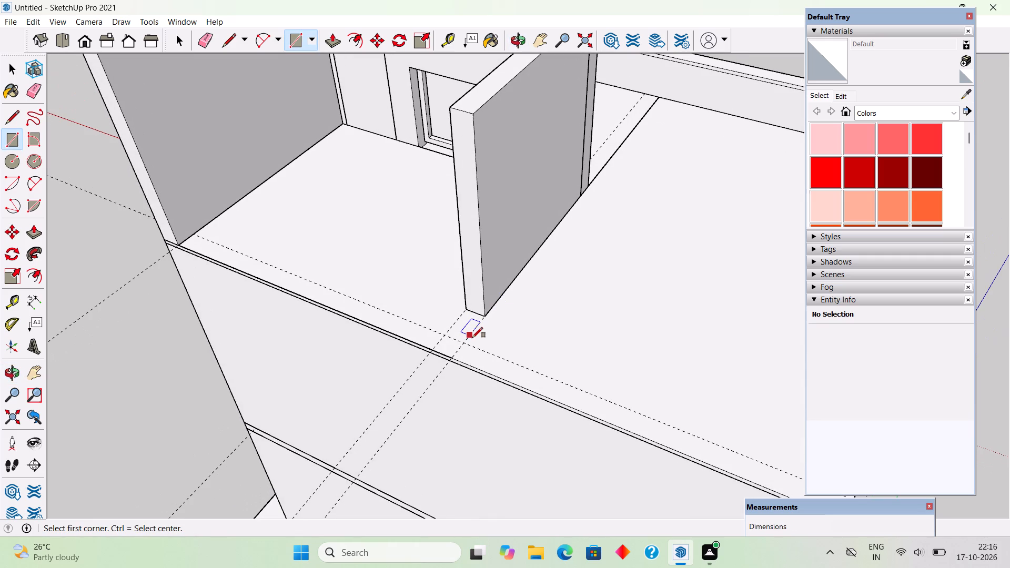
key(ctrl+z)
Draw a 12' 3" by 9" rectangle along the slab's rear edge, from the existing side wall to the inner guide.
scroll(223, 226, up, 4)
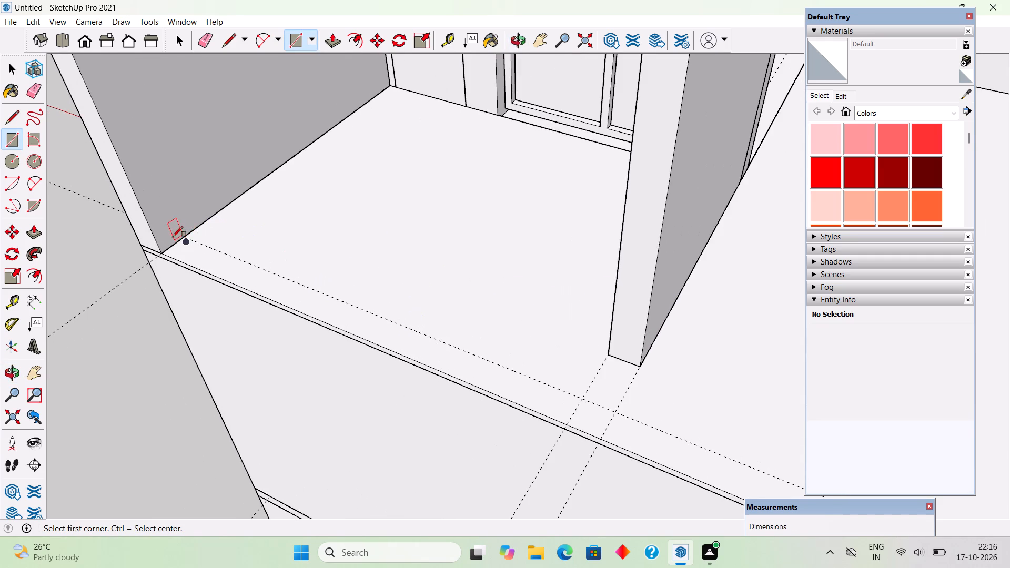
scroll(173, 237, up, 10)
click(201, 236)
scroll(273, 256, down, 2)
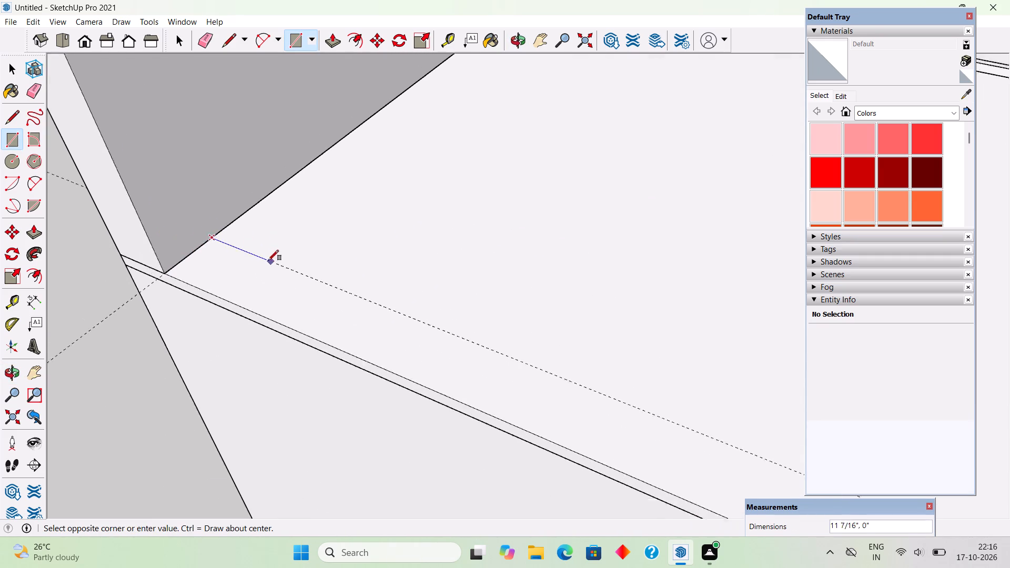
scroll(268, 260, down, 13)
scroll(533, 390, up, 4)
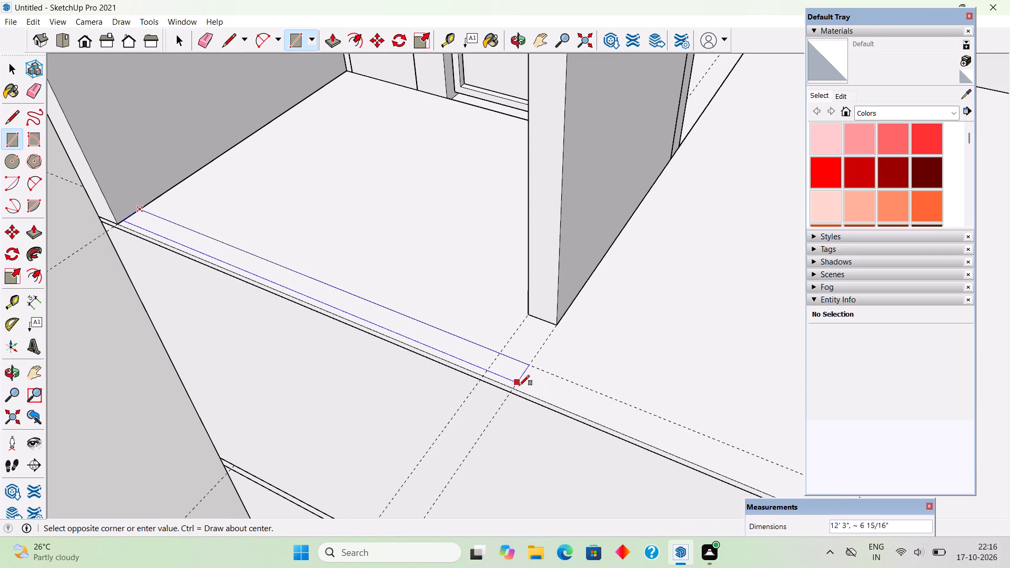
click(517, 387)
Push/Pull the rear-edge rectangle up 7' 10" to the height of the shorter wall.
key(p)
click(504, 356)
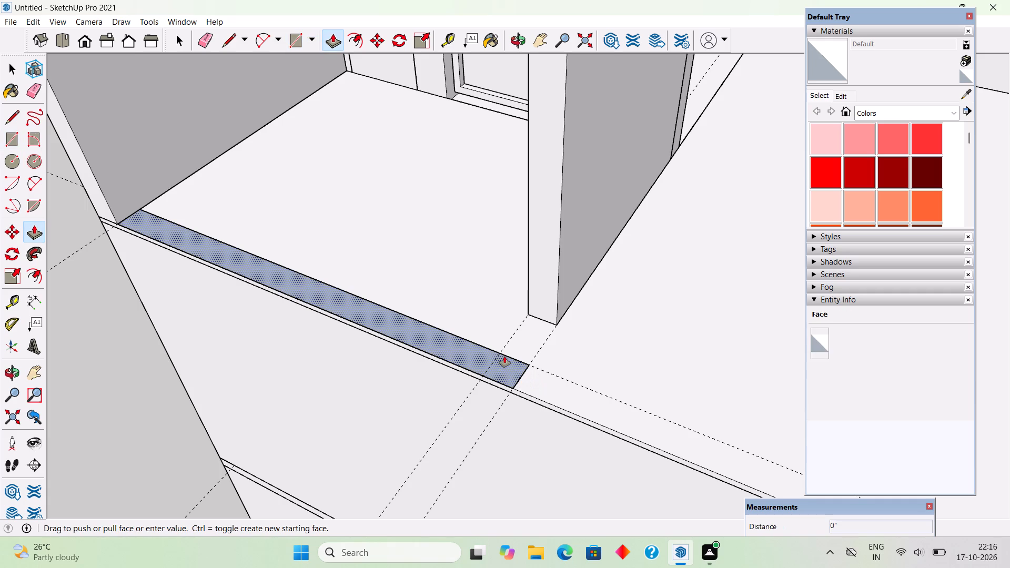
scroll(497, 343, down, 8)
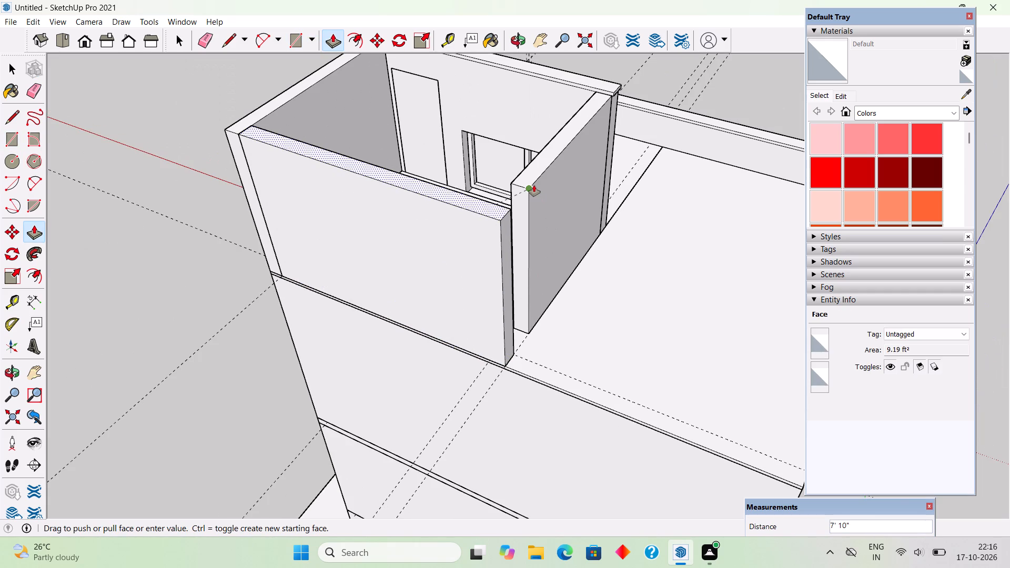
click(534, 185)
Make the raised rear wall on the roof a group.
key(space)
triple_click(495, 239)
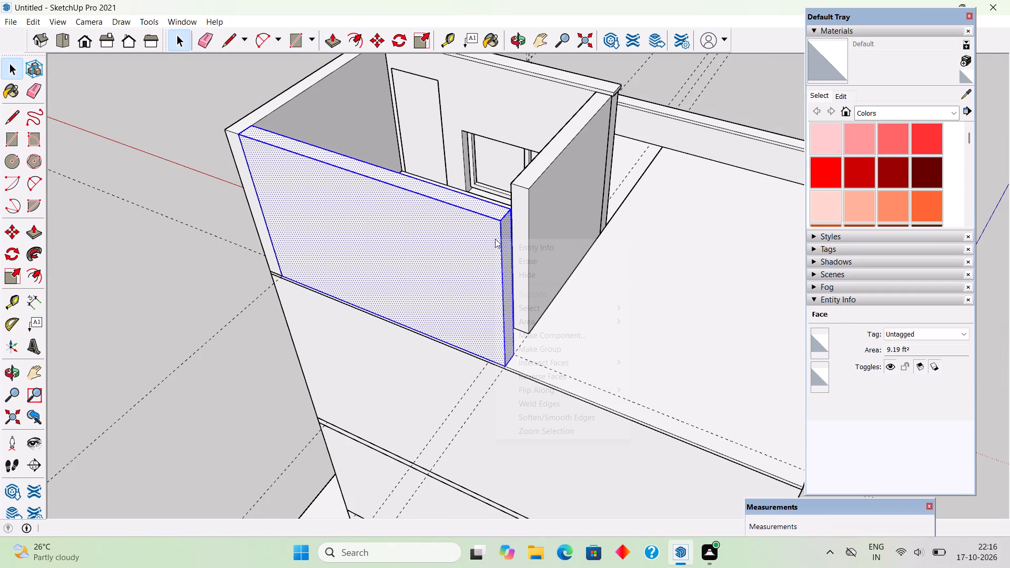
right_click(495, 239)
click(535, 351)
Push/Pull the free end of the inner side wall about 1' 5" to meet the rear wall group.
scroll(533, 236, up, 3)
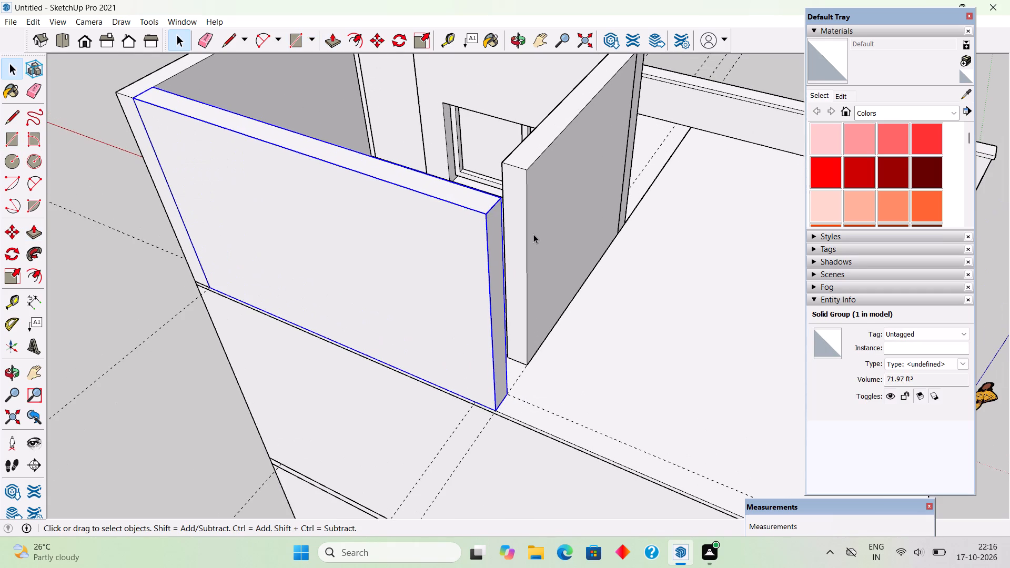
triple_click(533, 234)
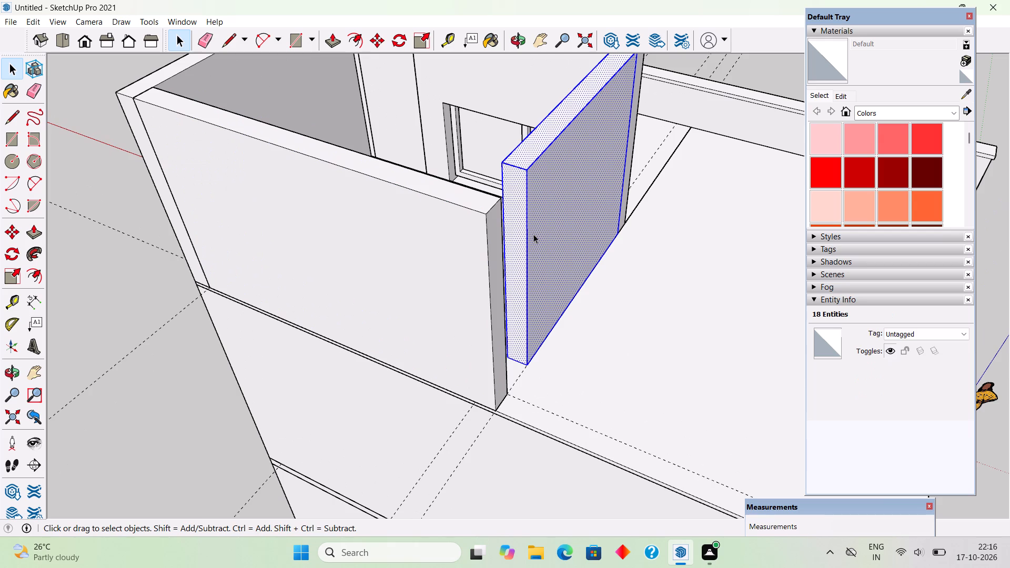
key(p)
click(509, 210)
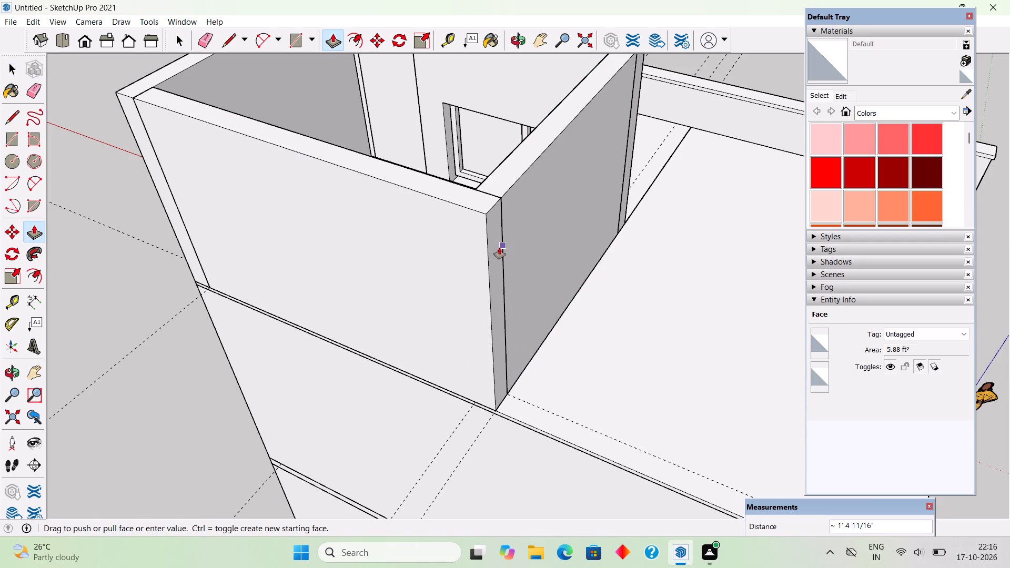
click(501, 251)
Make the extended inner side wall a group.
key(space)
triple_click(529, 236)
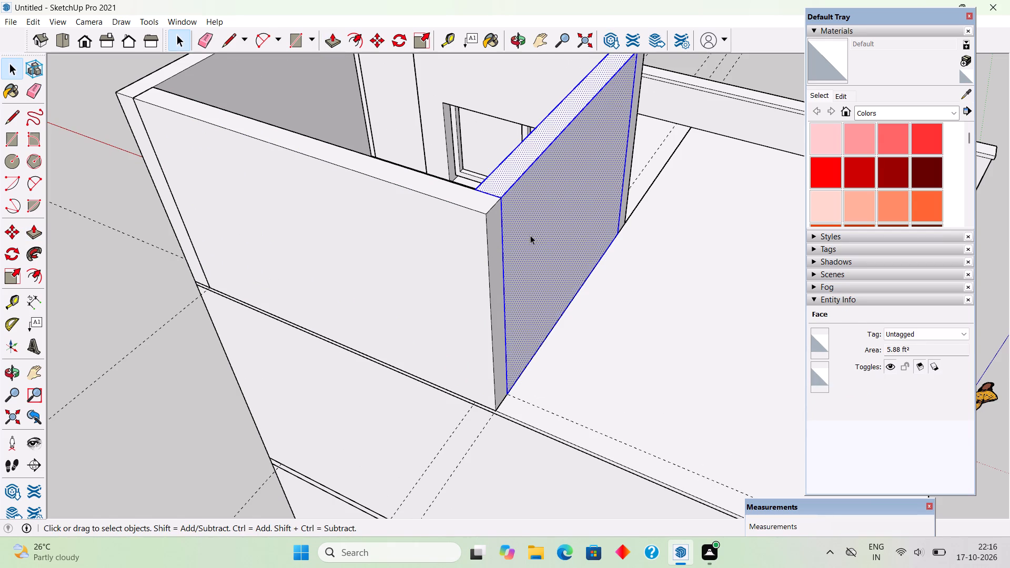
right_click(530, 235)
click(574, 348)
scroll(577, 344, down, 10)
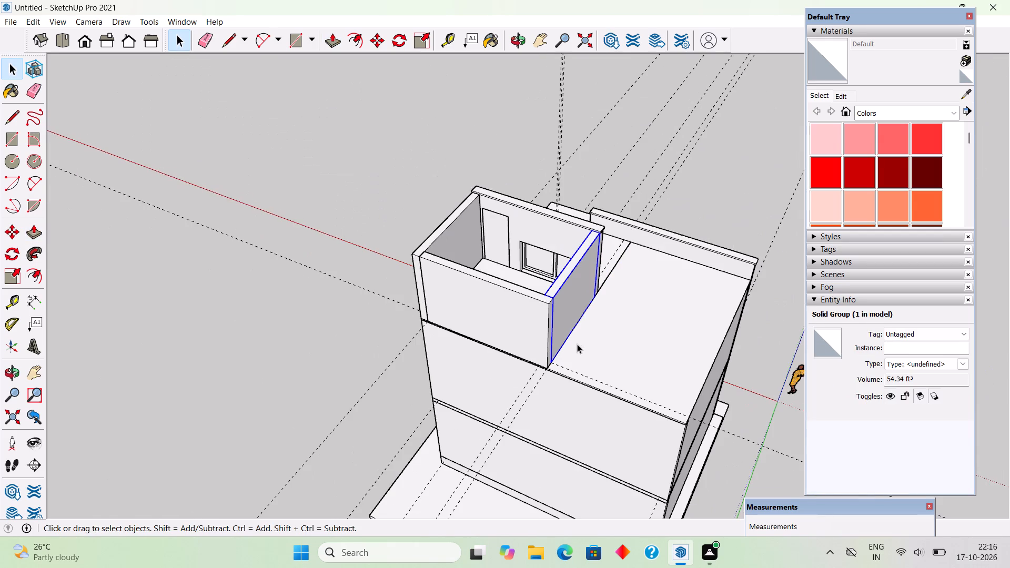
click(287, 277)
Inside the tall wall's group, Push/Pull the cap's inner face 10' to the rear wall to roof the room.
middle_drag(531, 299, 751, 231)
middle_drag(545, 317, 680, 367)
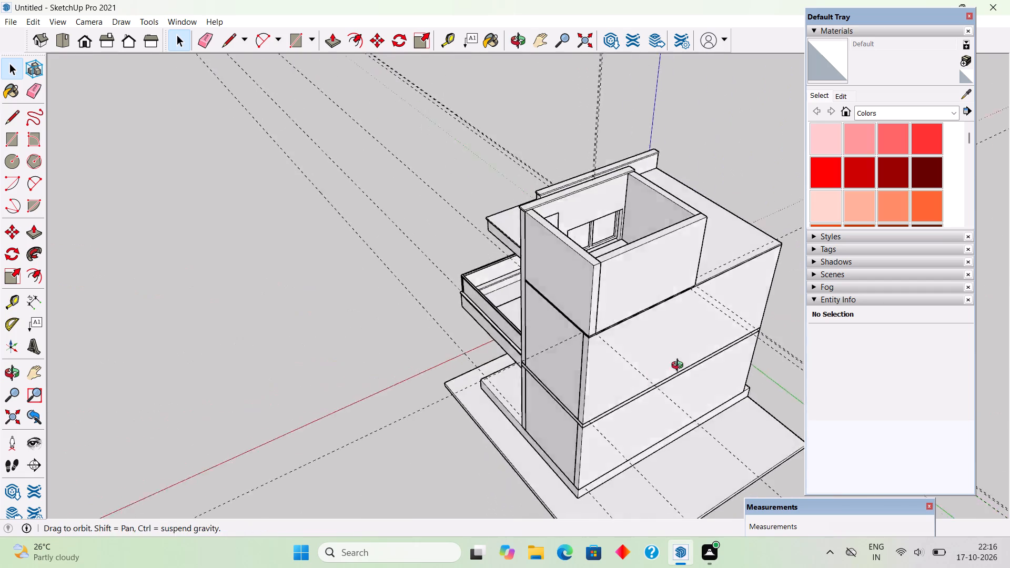
middle_drag(680, 367, 728, 368)
scroll(634, 180, up, 11)
scroll(565, 155, up, 4)
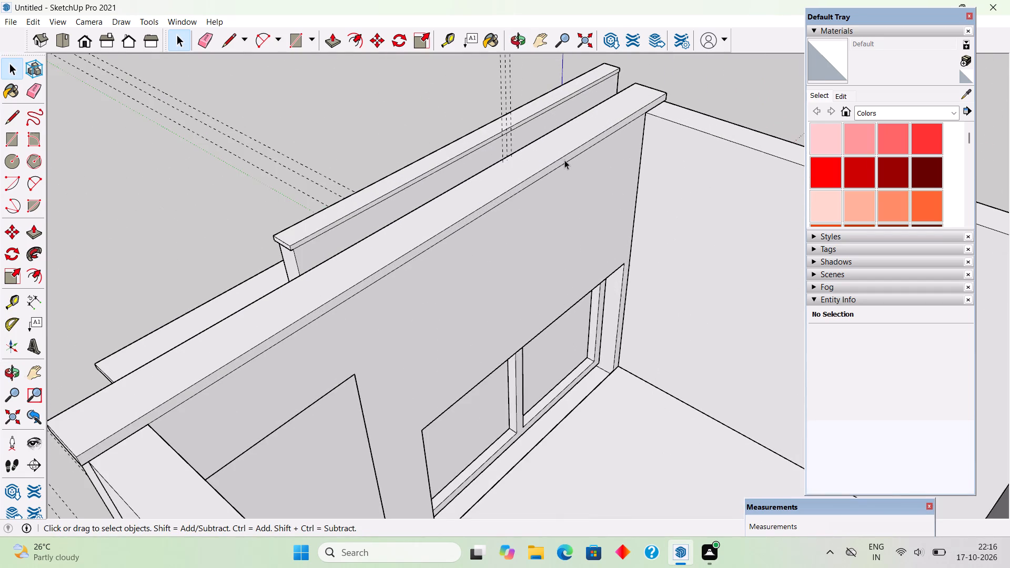
triple_click(564, 160)
click(564, 160)
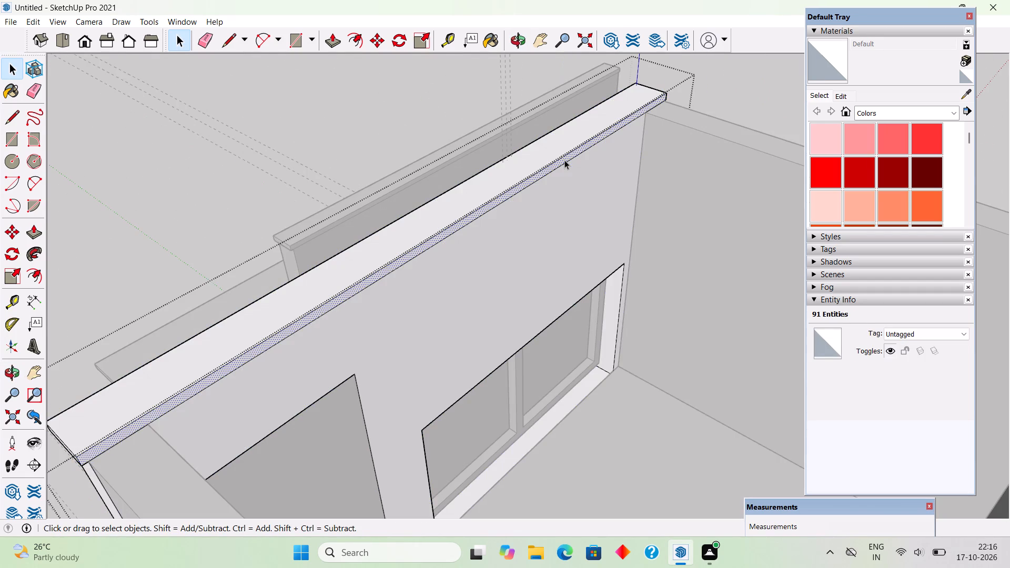
triple_click(564, 160)
scroll(564, 160, down, 5)
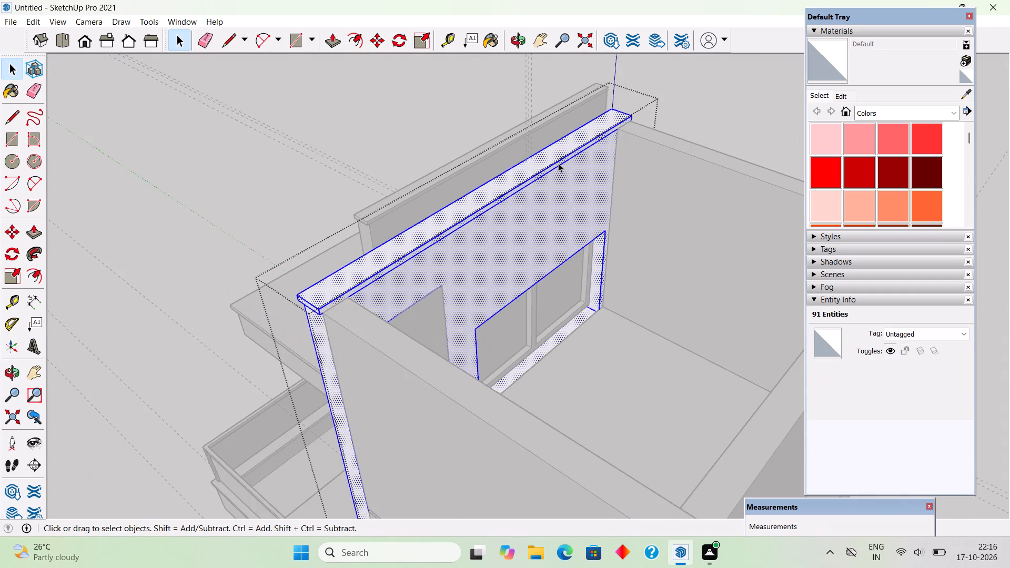
scroll(558, 163, up, 2)
key(p)
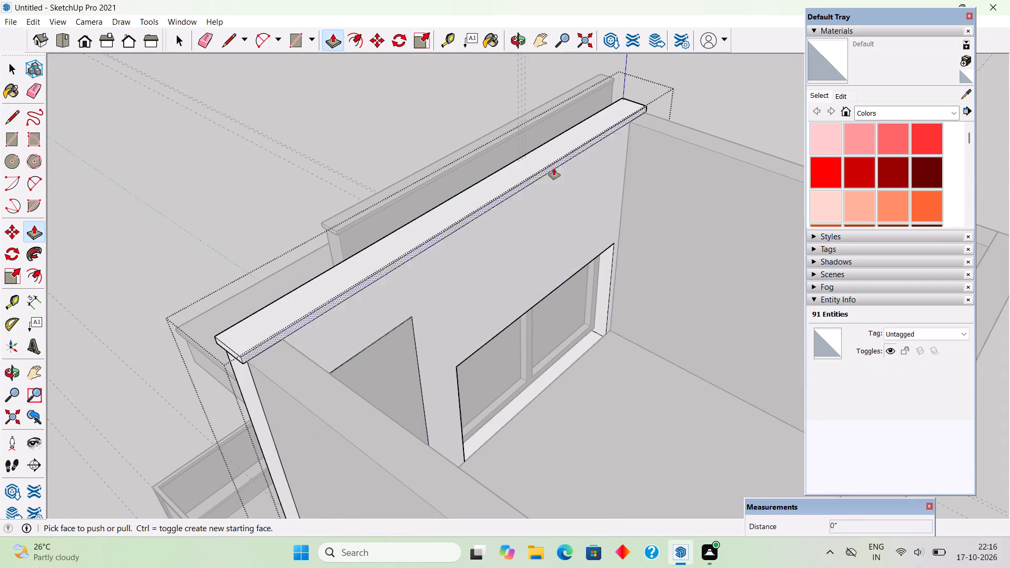
click(555, 166)
scroll(568, 186, down, 9)
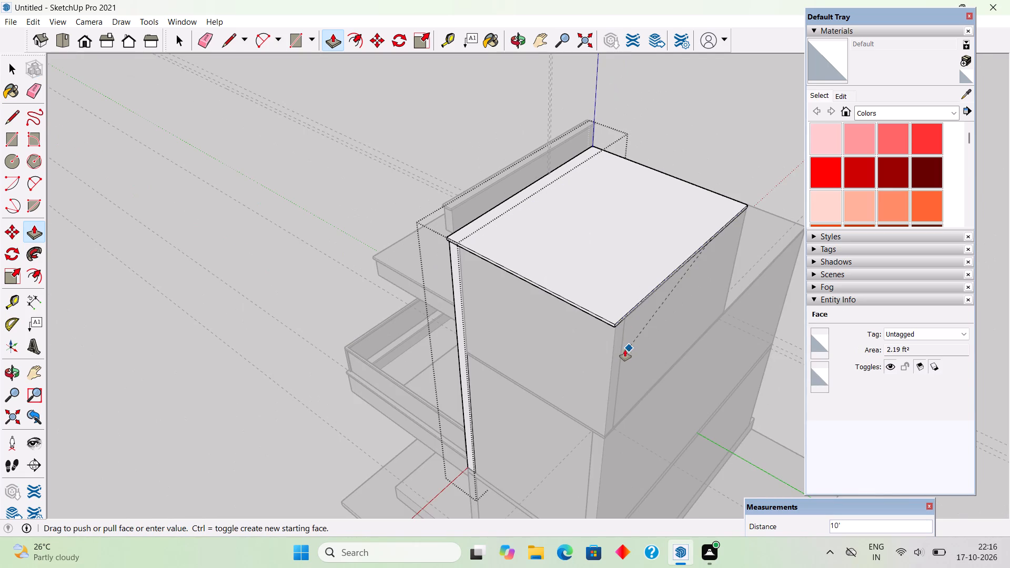
click(624, 350)
key(space)
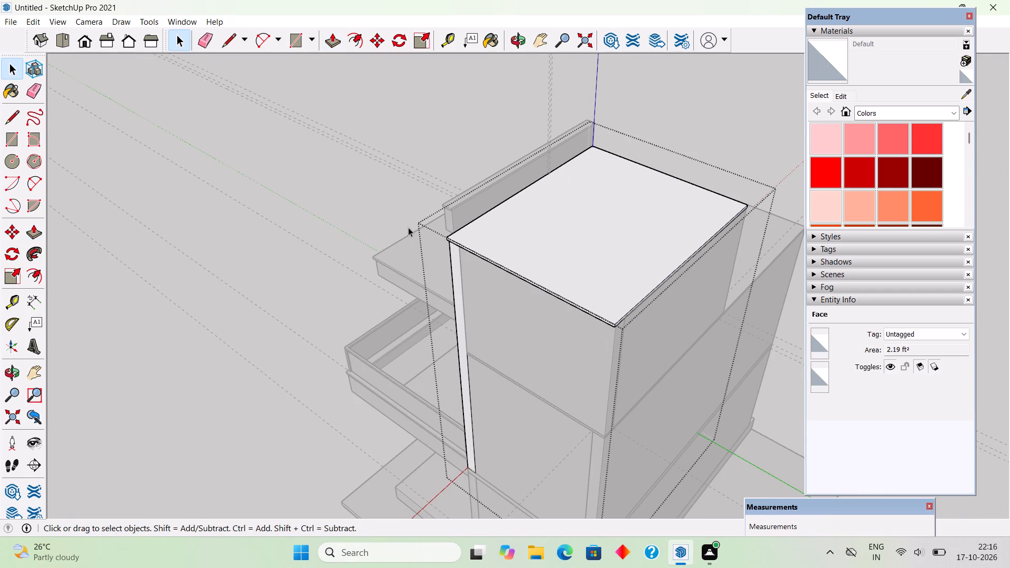
click(405, 221)
Examine the whole house from the front and sides with the rooftop room in place.
scroll(397, 248, down, 4)
middle_drag(467, 333, 649, 336)
scroll(649, 336, down, 4)
middle_drag(578, 415, 764, 309)
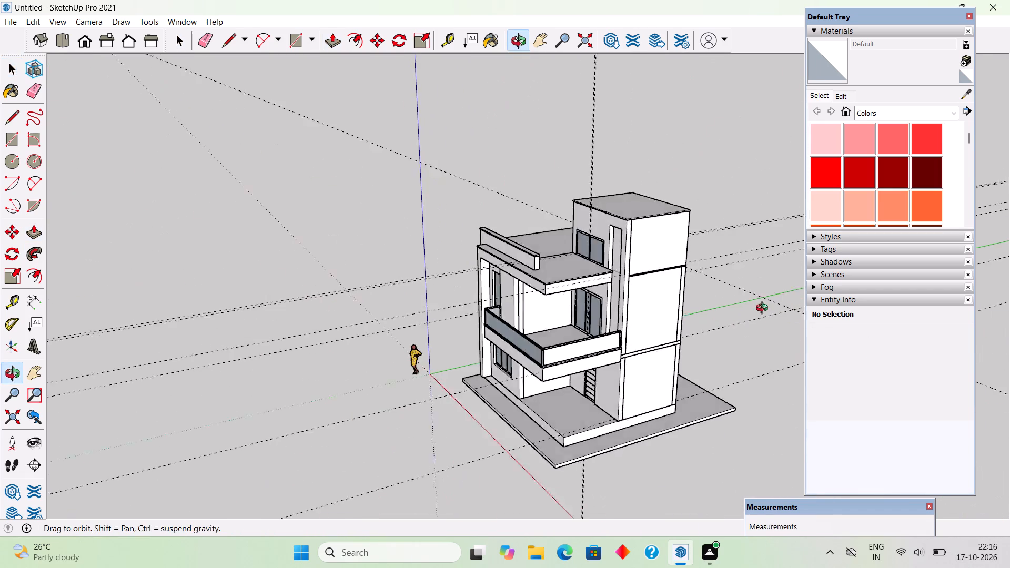
middle_drag(764, 309, 783, 297)
middle_drag(467, 441, 747, 312)
middle_drag(561, 401, 599, 413)
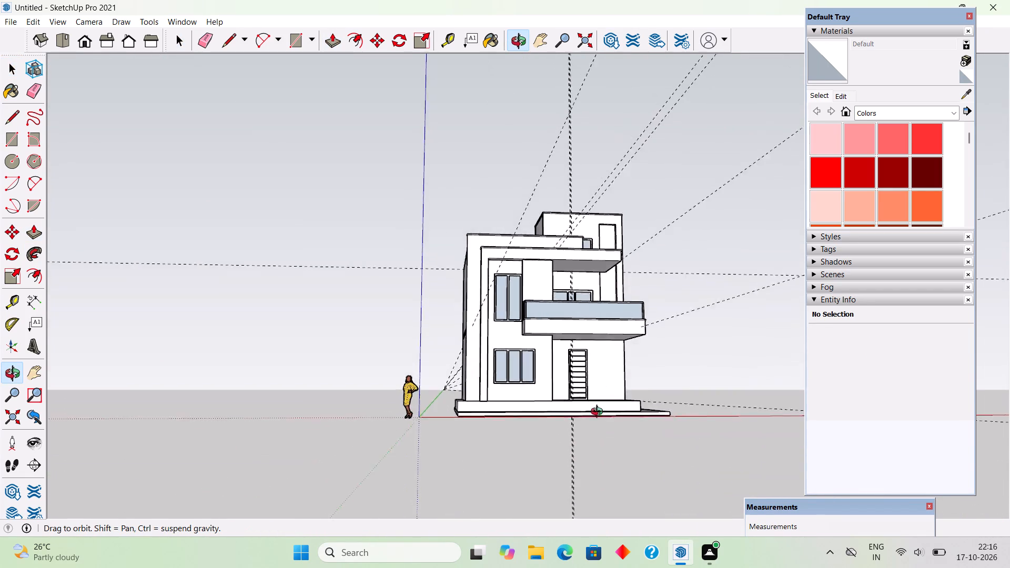
middle_drag(599, 413, 543, 447)
scroll(543, 447, up, 4)
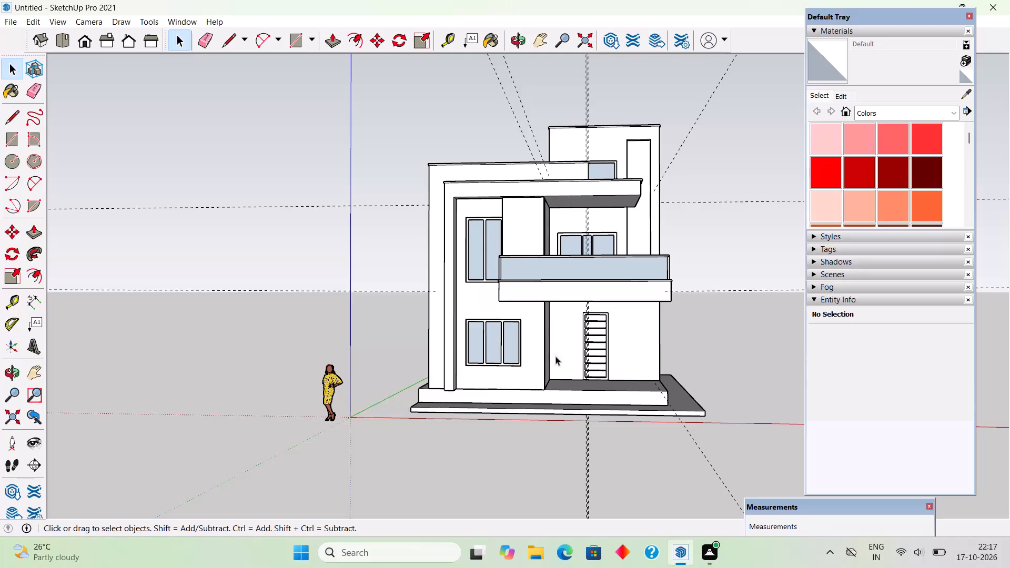
Draw a rectangle about 13' 10" by 3' 5" on the base slab, in front of the plinth below the ground-floor window.
middle_drag(555, 357, 580, 459)
middle_drag(571, 406, 570, 441)
scroll(487, 440, up, 5)
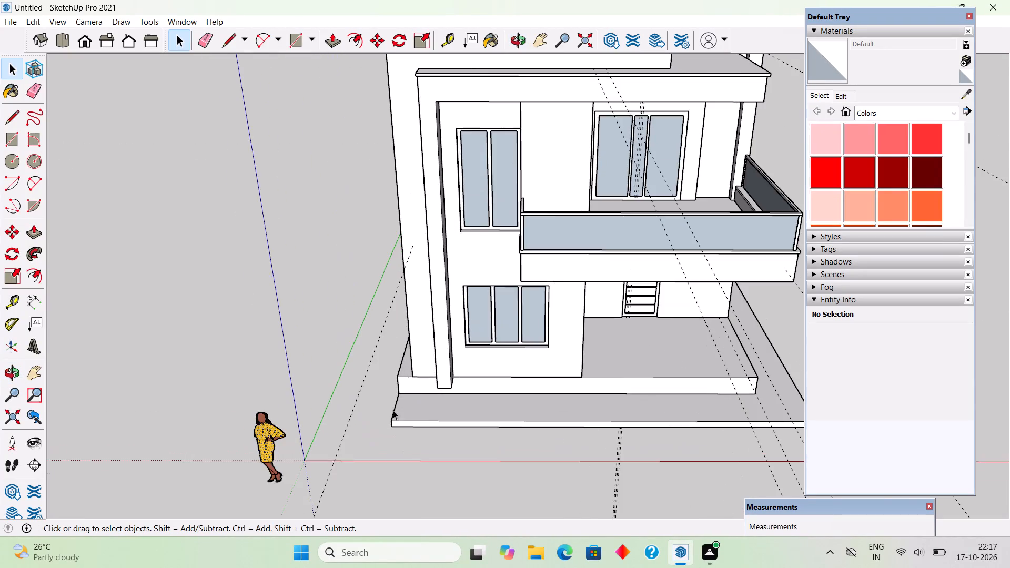
scroll(384, 404, up, 5)
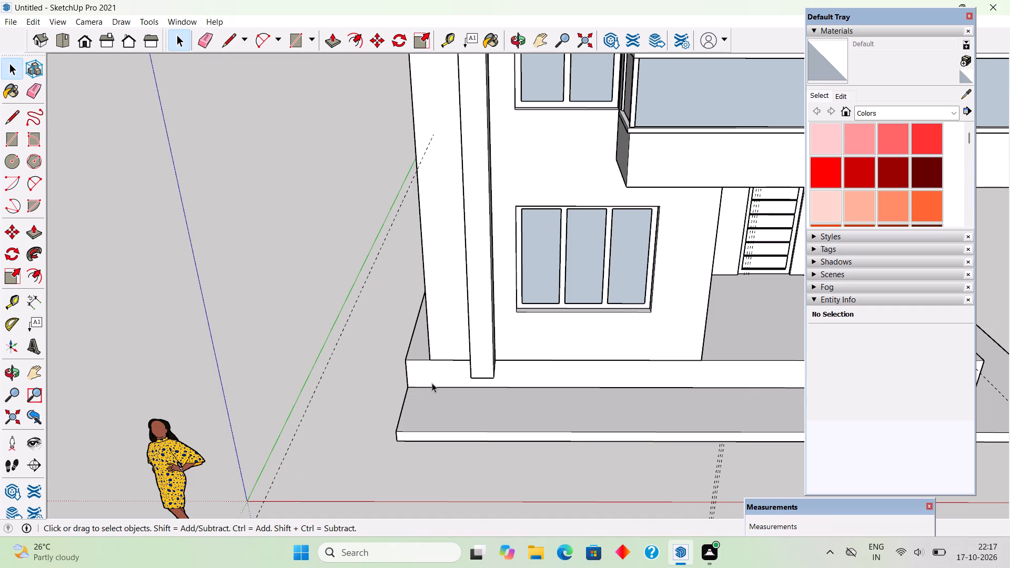
key(r)
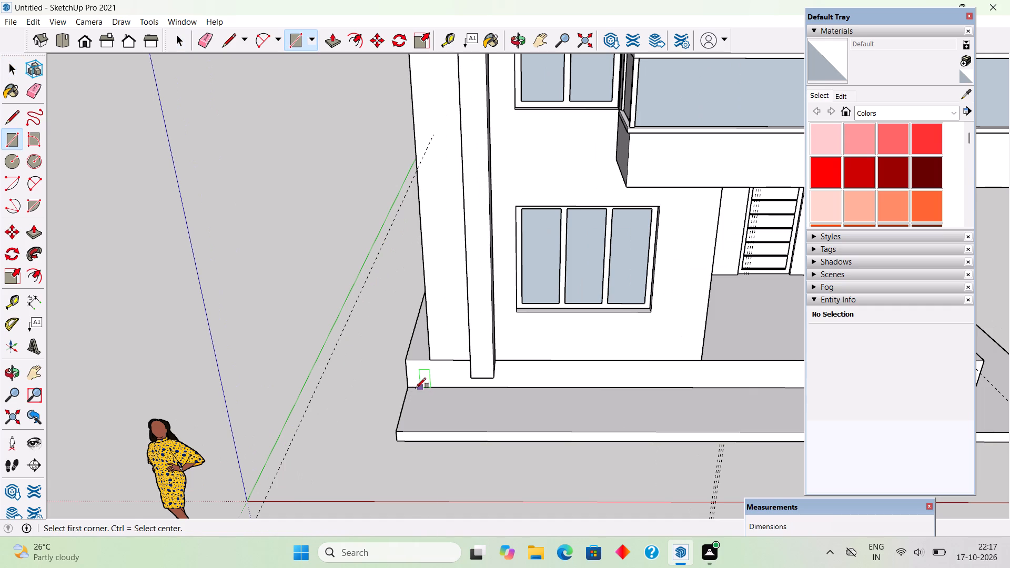
click(414, 388)
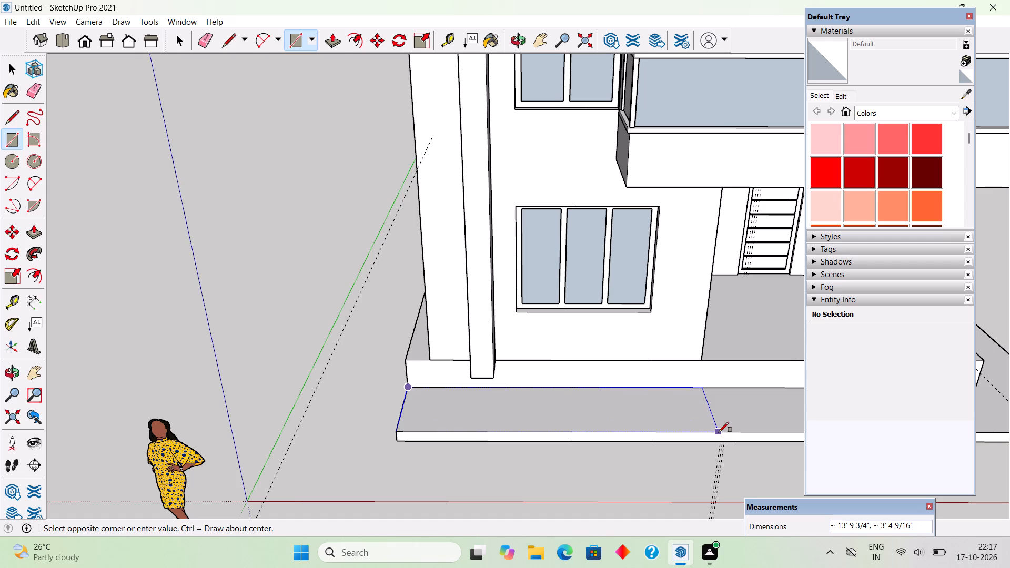
click(719, 432)
Push/Pull the new rectangle in front of the plinth up 1' 6" to the plinth's top.
scroll(519, 350, down, 4)
middle_drag(638, 409, 464, 360)
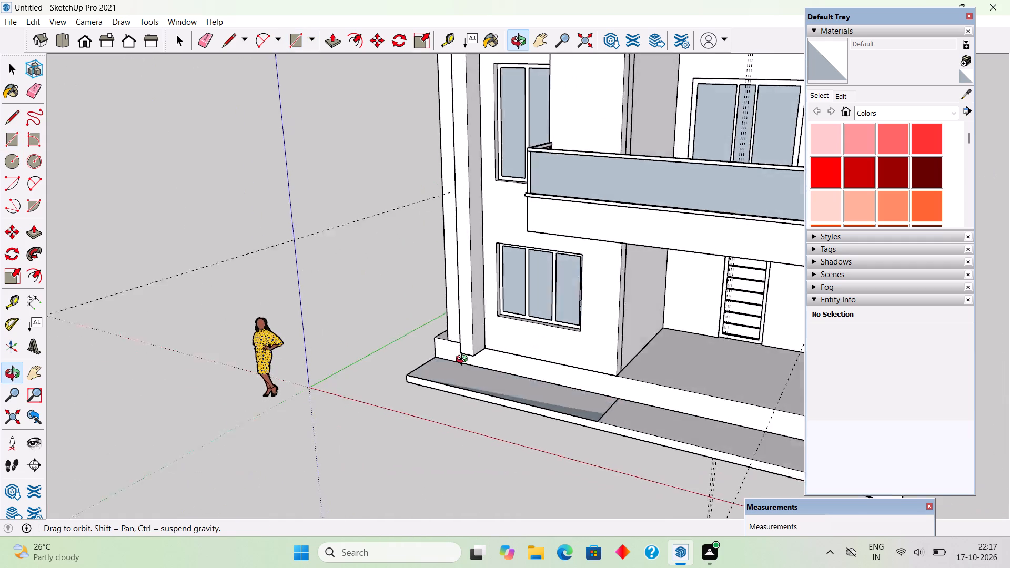
middle_drag(464, 360, 431, 361)
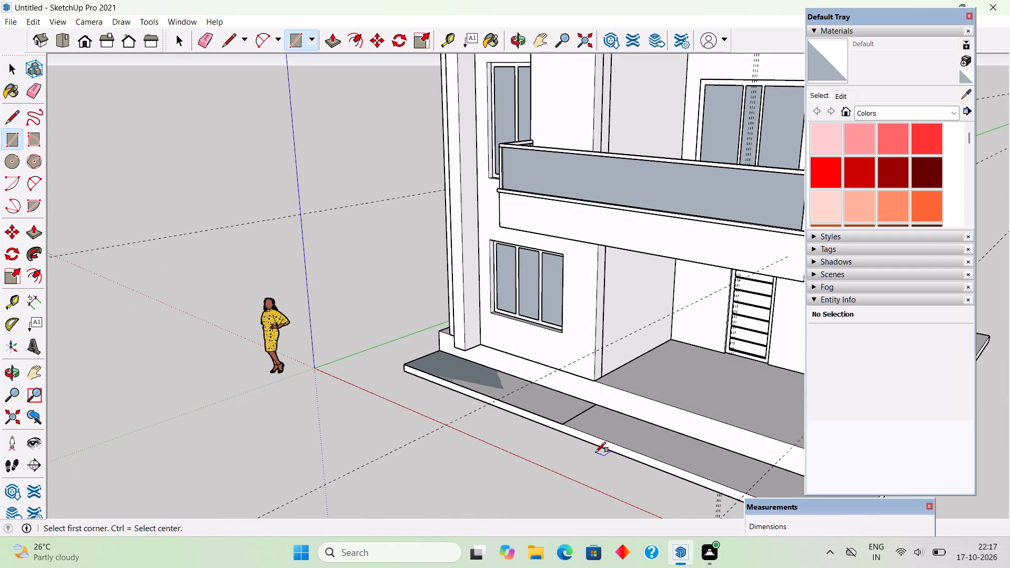
key(p)
click(569, 407)
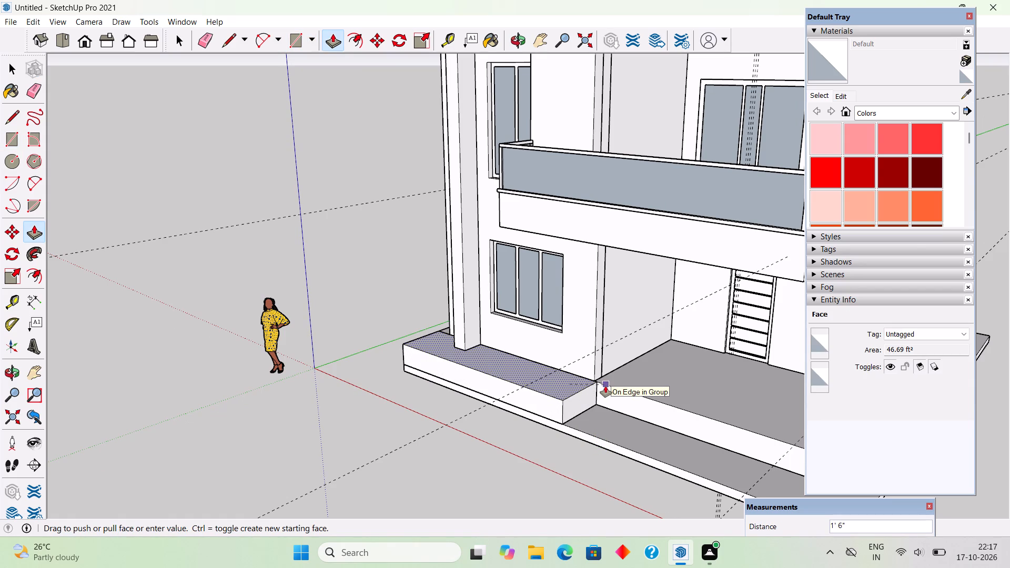
click(605, 386)
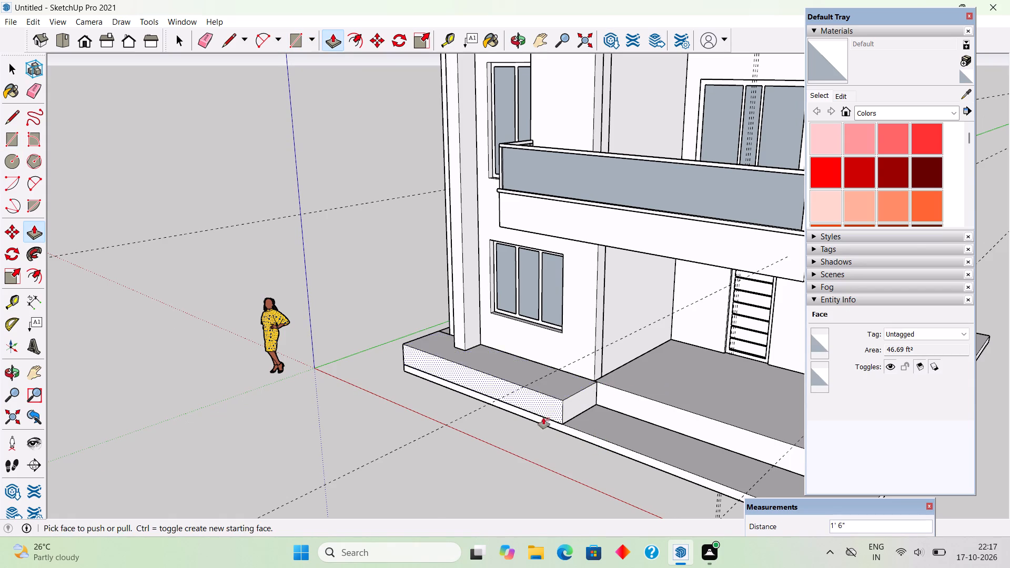
Push/Pull the plinth extension's outer end face inward until it is flush with the tall front wall's outer corner.
middle_drag(543, 418, 738, 413)
scroll(731, 421, down, 3)
middle_drag(518, 426, 712, 392)
scroll(548, 393, up, 2)
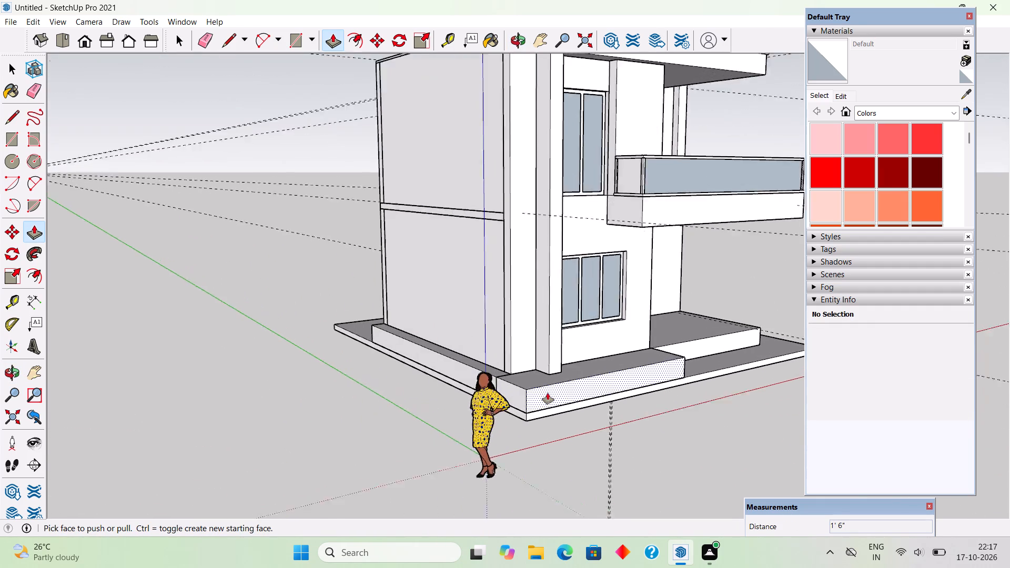
scroll(548, 393, up, 2)
middle_drag(521, 398, 669, 497)
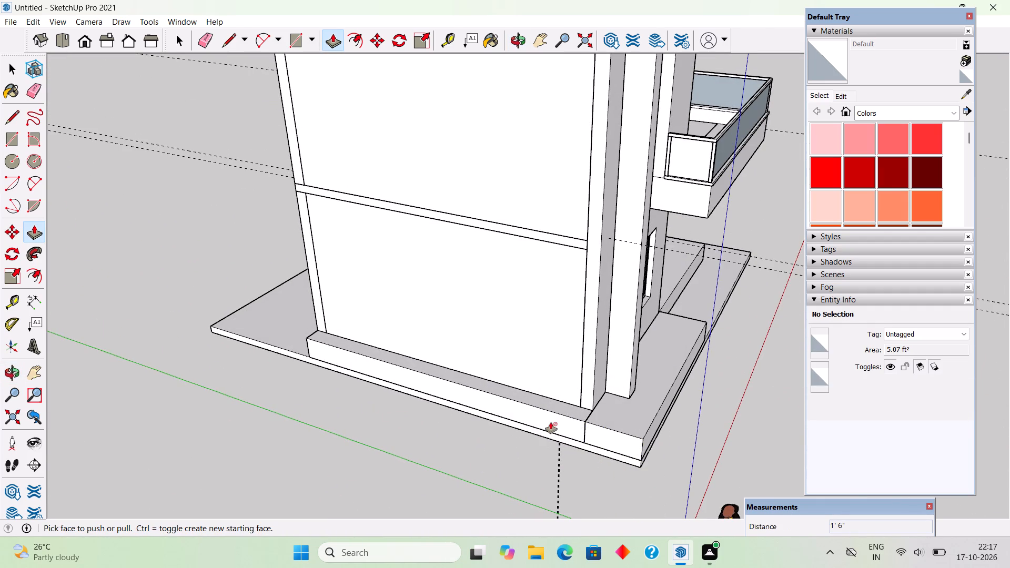
click(622, 440)
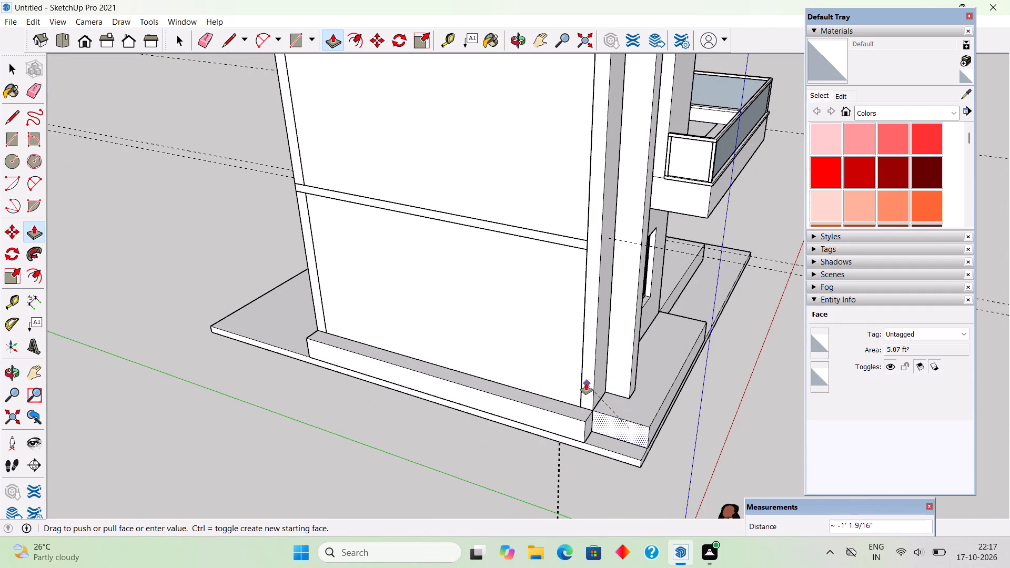
click(590, 381)
key(space)
Push/Pull the extension's porch-side end face about 2 1/4" inward, flush with the window wall's corner.
middle_drag(698, 459, 551, 429)
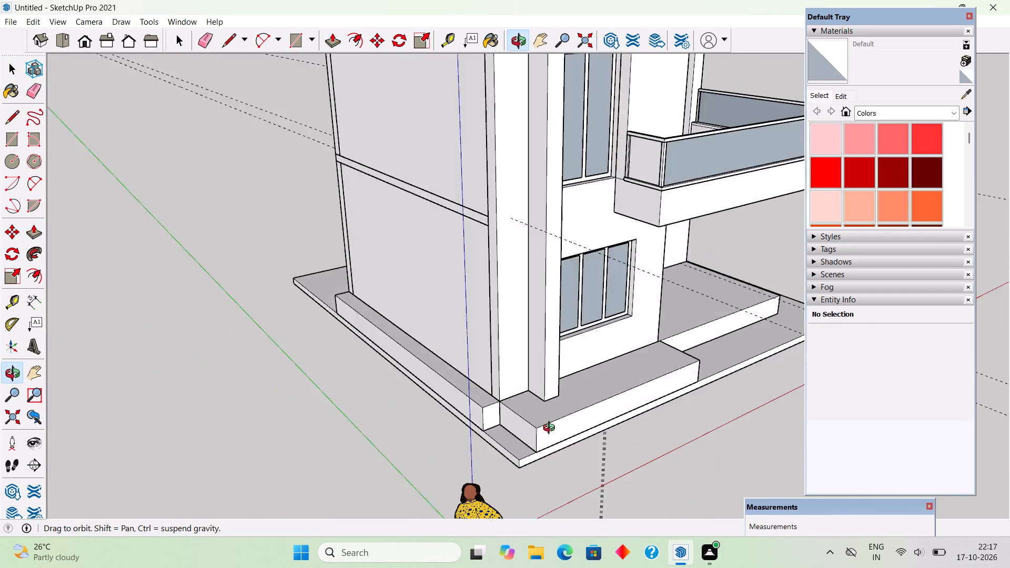
middle_drag(551, 429, 462, 469)
scroll(537, 421, up, 4)
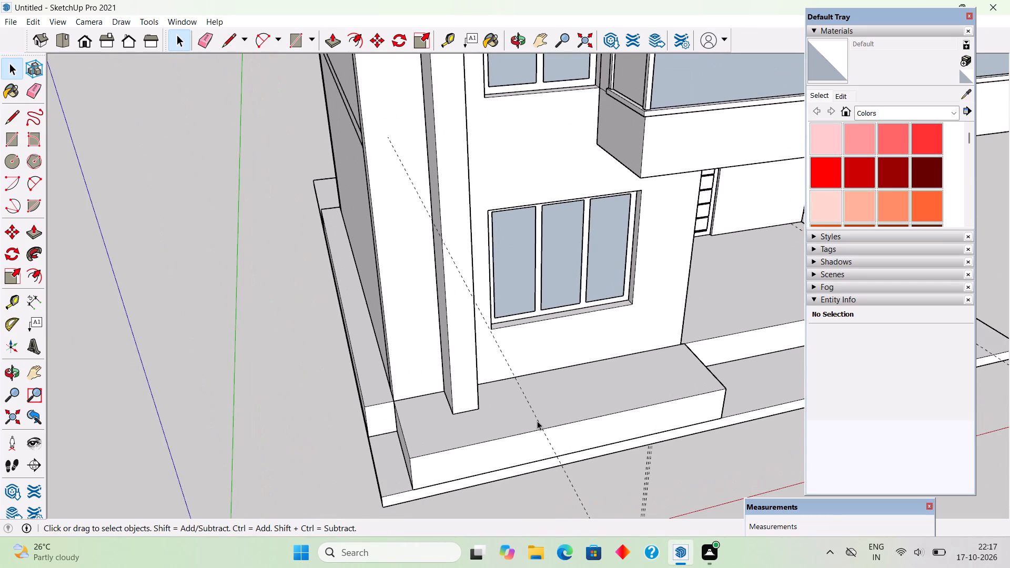
middle_drag(649, 419, 498, 407)
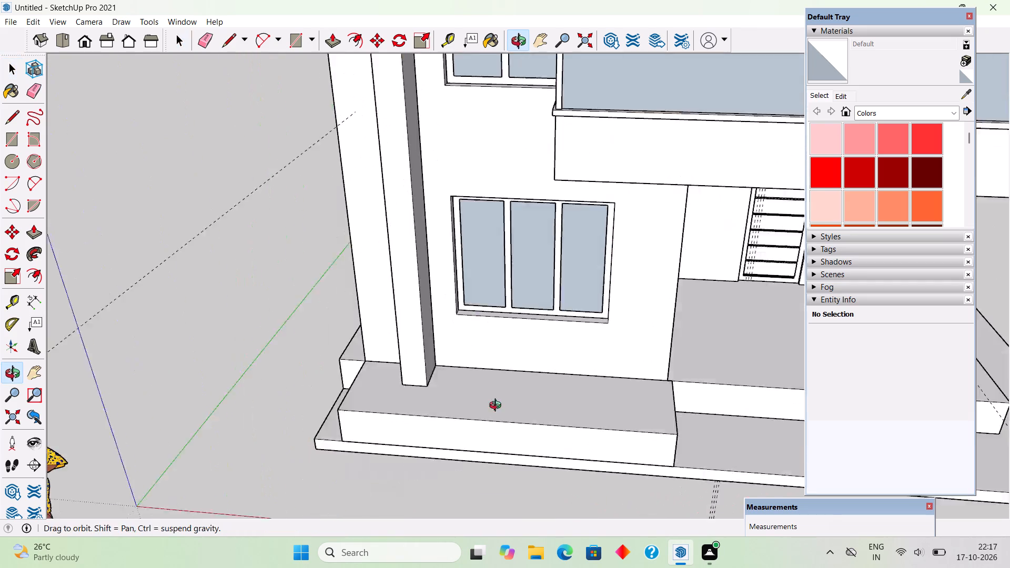
middle_drag(498, 407, 320, 383)
key(p)
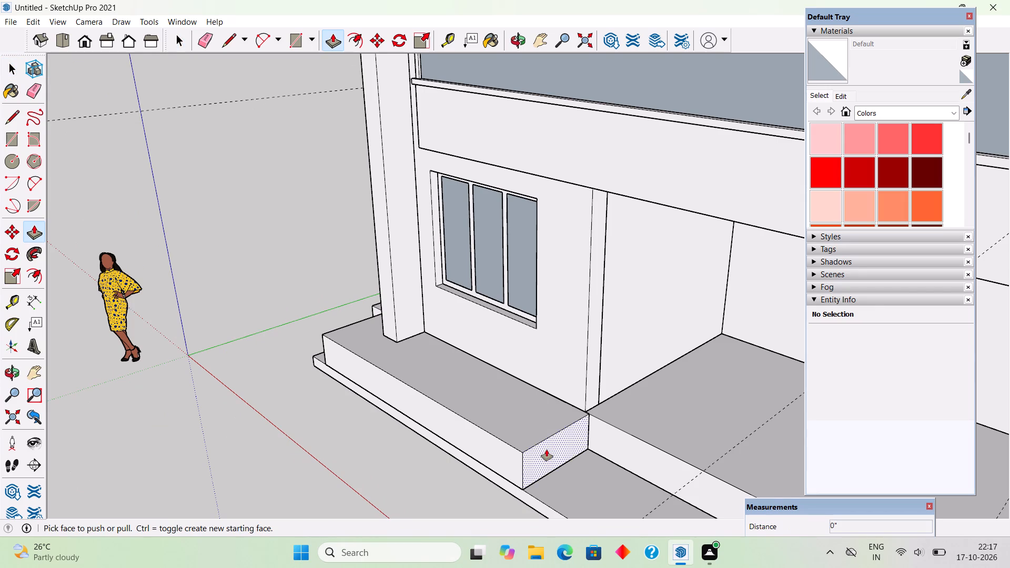
click(547, 450)
click(584, 392)
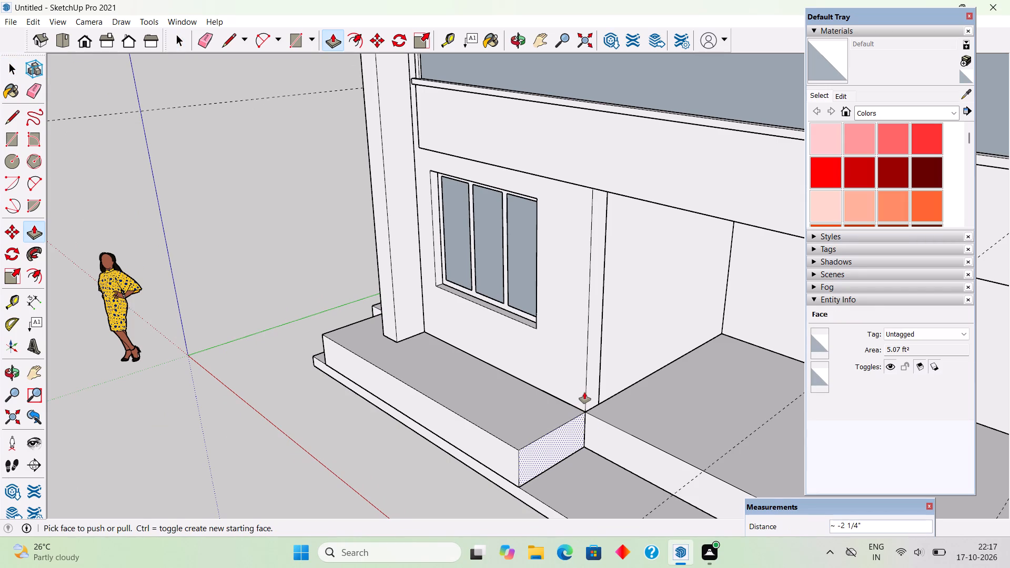
key(space)
Offset the extension's top face inward by about 5 7/16".
key(f)
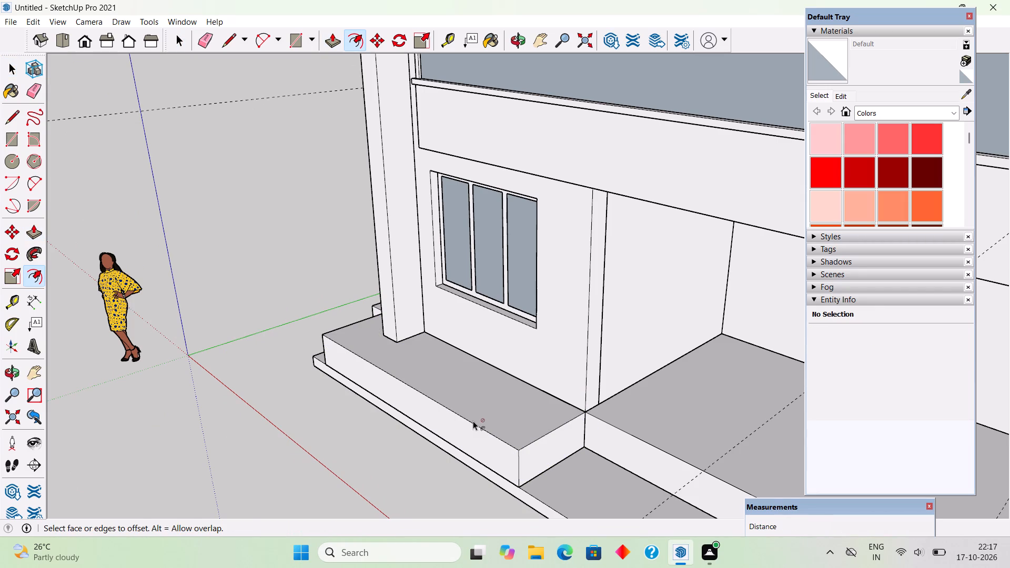
click(476, 418)
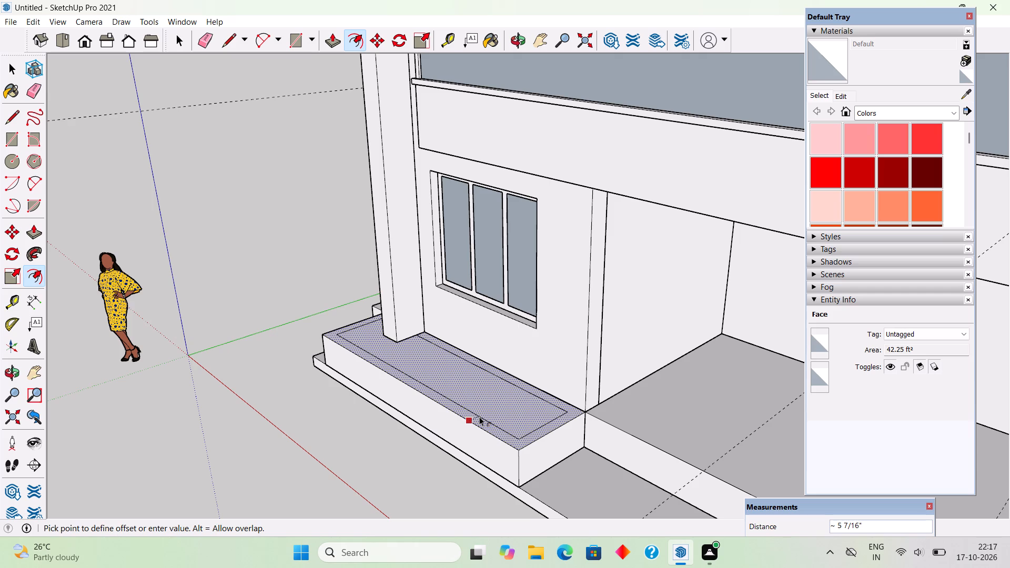
click(479, 417)
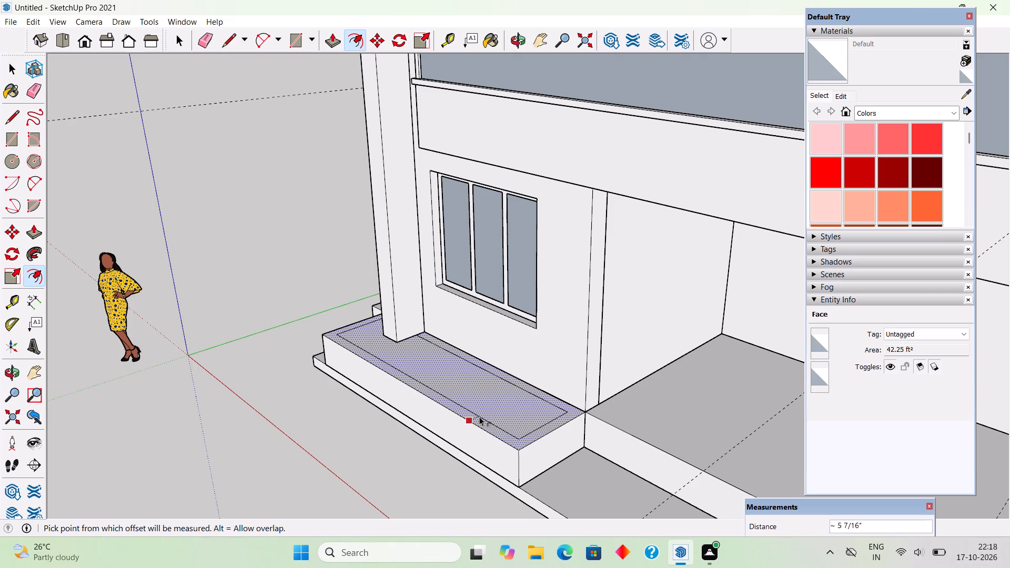
key(space)
Draw two short lines on the extension's top face, extending the offset outline's rear corners straight back to the house wall.
scroll(561, 386, up, 5)
scroll(569, 438, up, 3)
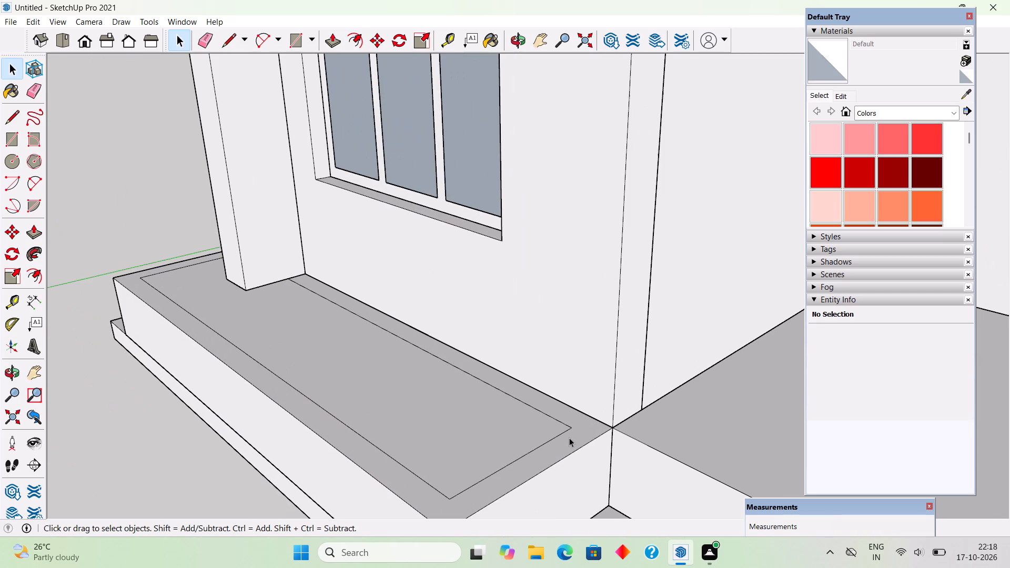
key(l)
click(569, 429)
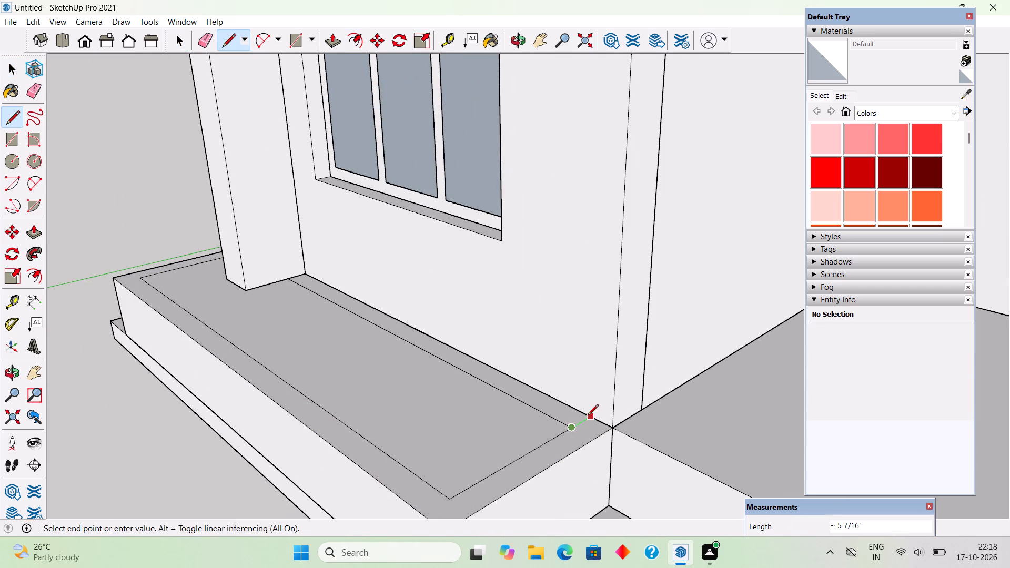
click(588, 416)
scroll(530, 440, down, 8)
middle_drag(379, 425, 629, 488)
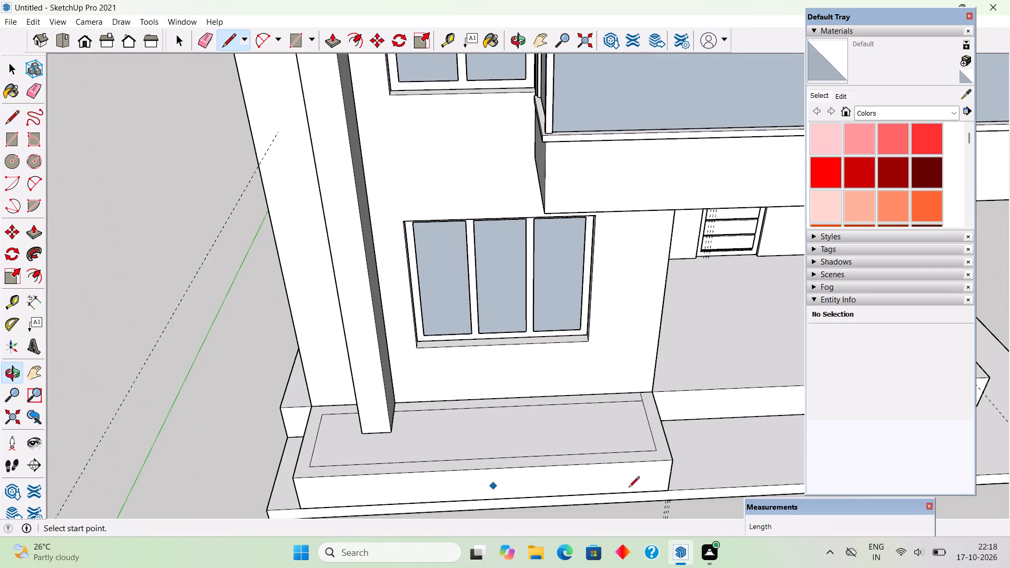
scroll(338, 408, up, 3)
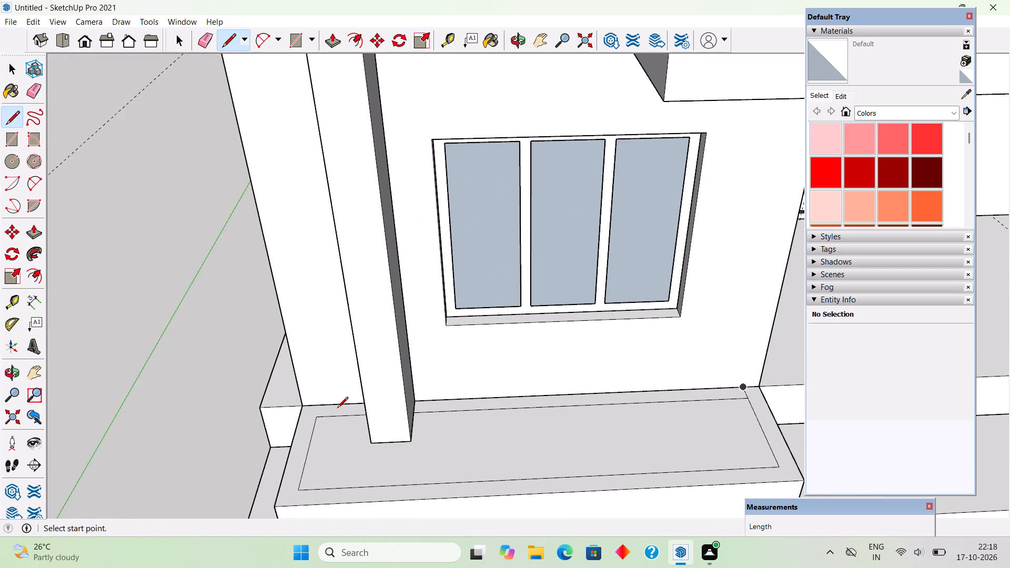
scroll(310, 423, up, 4)
click(319, 414)
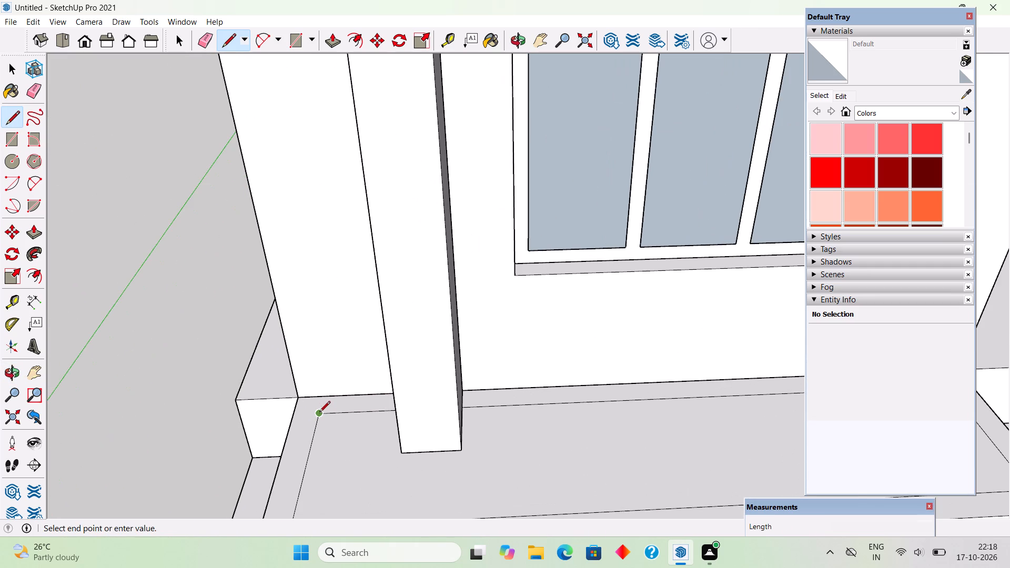
click(322, 396)
key(space)
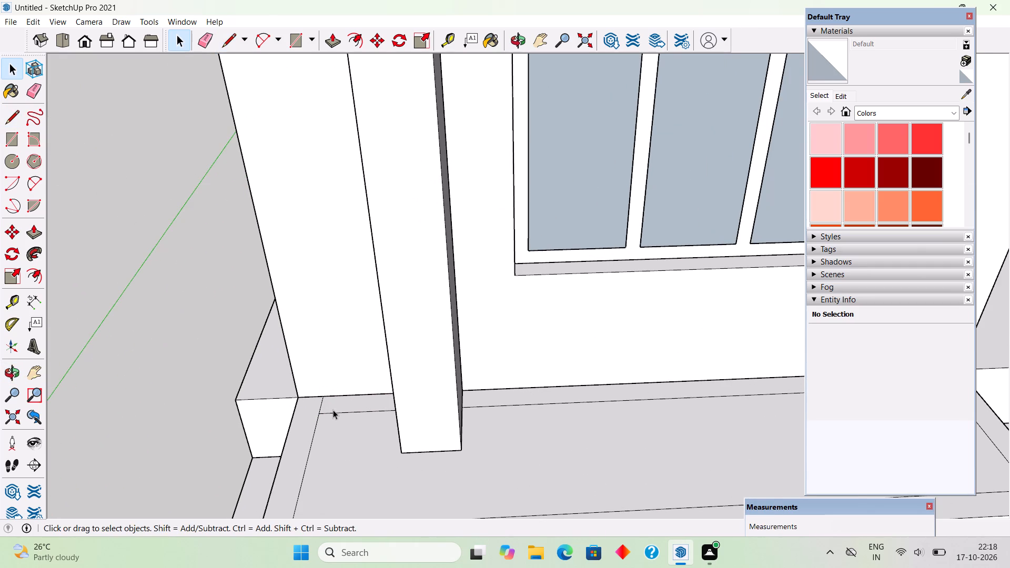
Delete the offset outline's rear edge so the inner face reaches the house wall.
click(336, 412)
key(Delete)
Push/Pull the inner top face down about 9/16" to form a shallow recess in the extension.
scroll(347, 431, down, 4)
click(512, 479)
middle_drag(489, 472, 344, 459)
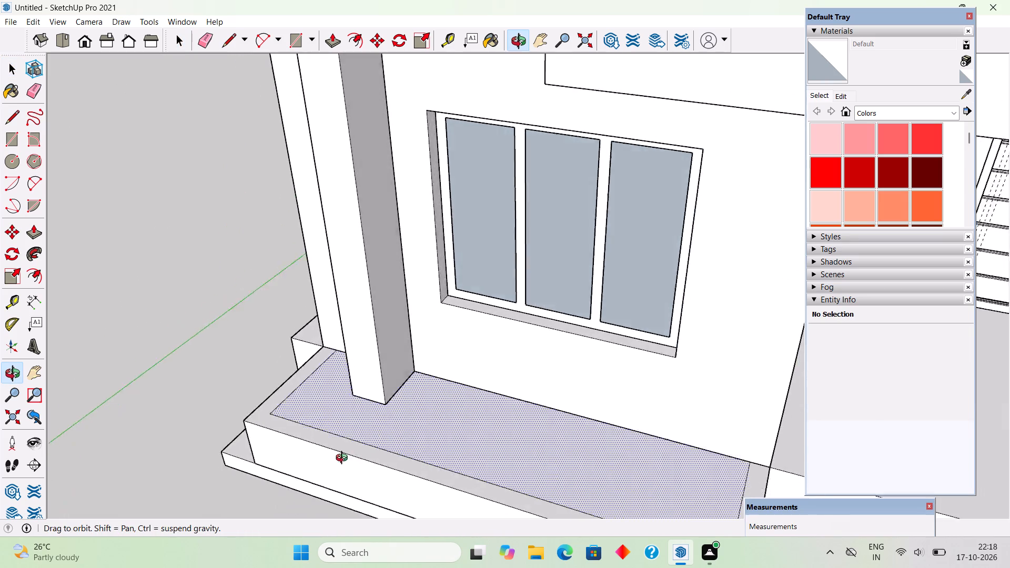
middle_drag(344, 459, 262, 425)
scroll(262, 425, down, 4)
key(p)
click(397, 428)
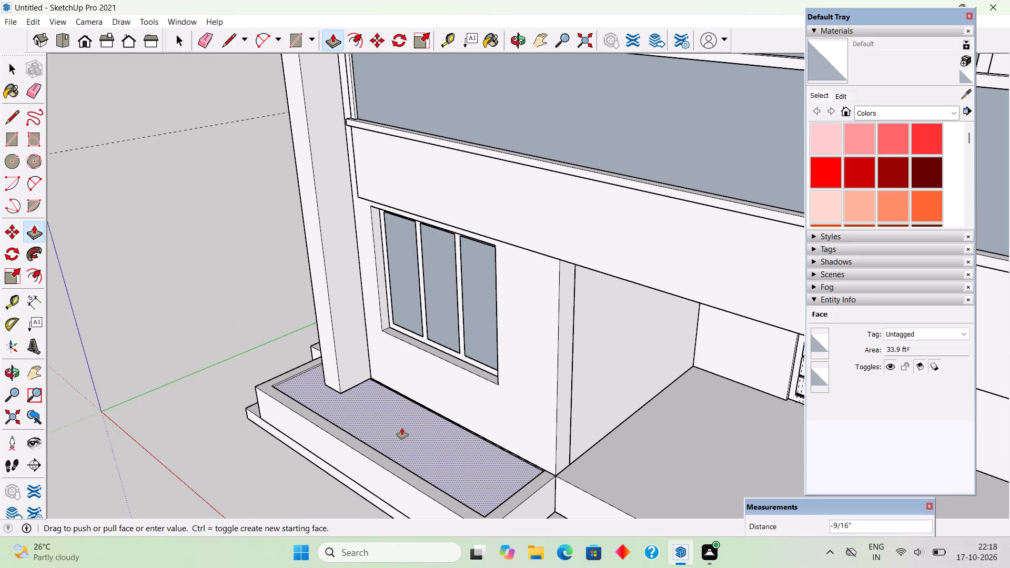
click(403, 430)
key(space)
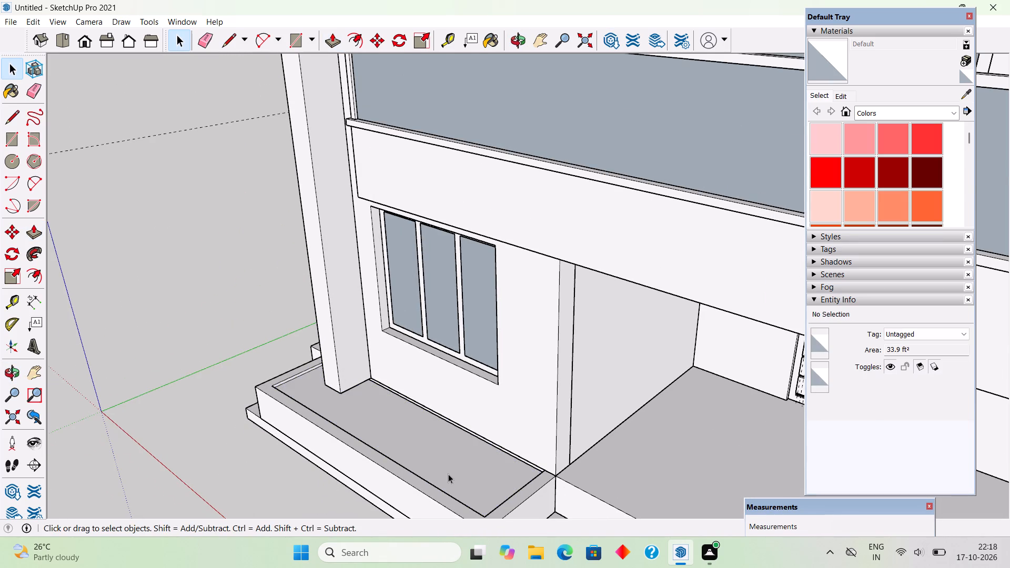
Make the whole recessed plinth extension below the ground-floor window into a group.
scroll(453, 474, down, 2)
triple_click(453, 474)
right_click(453, 474)
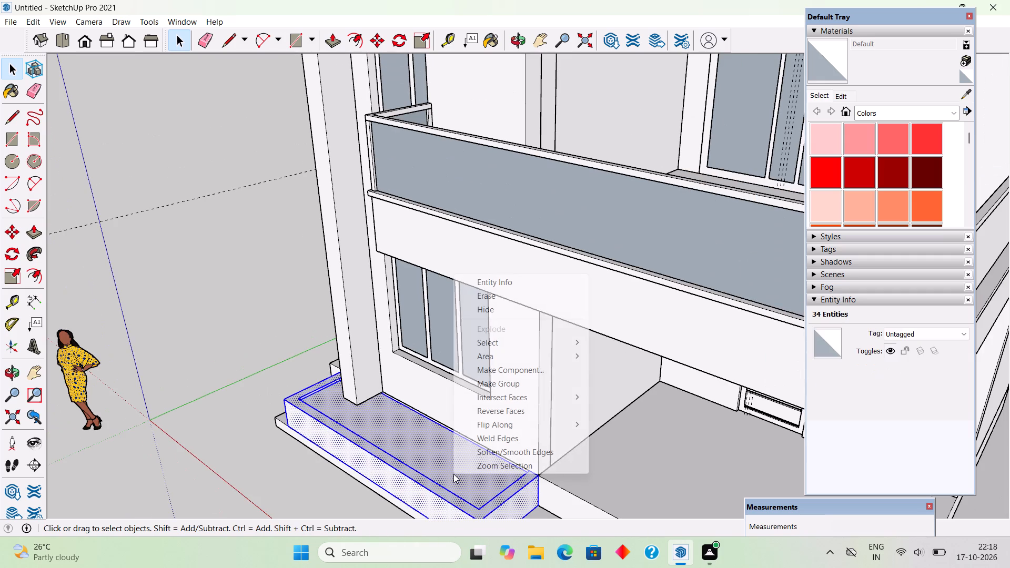
click(470, 386)
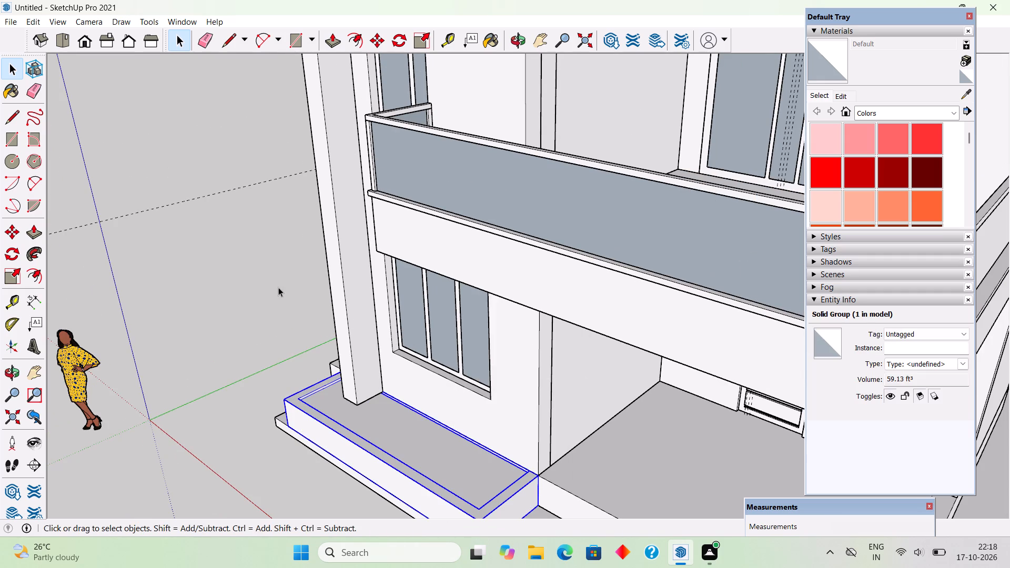
click(278, 287)
Examine the whole house from the front and side with the plinth extension in place.
scroll(300, 344, down, 4)
scroll(404, 462, down, 9)
middle_drag(425, 484, 477, 447)
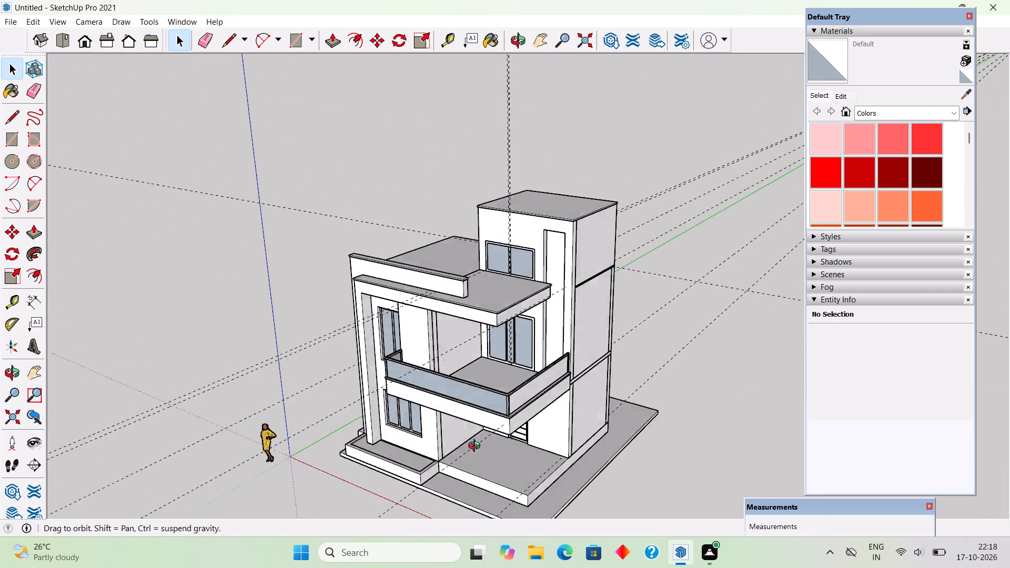
middle_drag(477, 447, 522, 425)
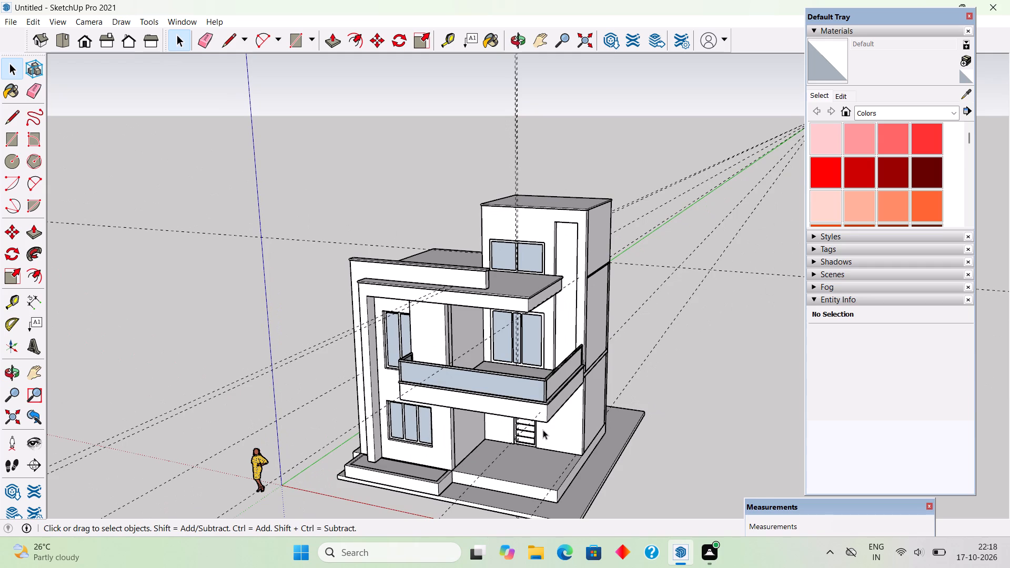
middle_drag(566, 440, 701, 442)
scroll(510, 506, up, 4)
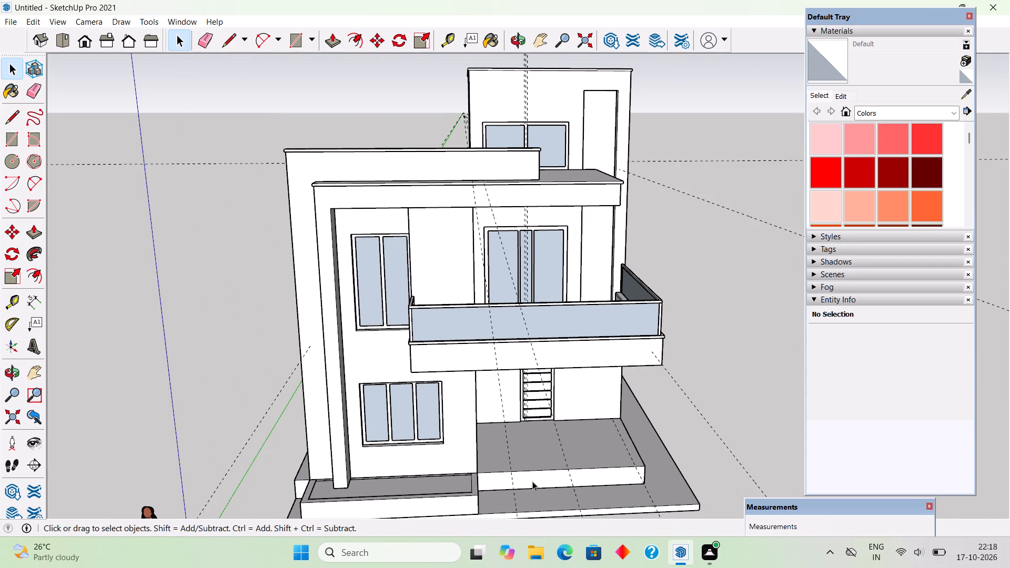
scroll(511, 444, down, 4)
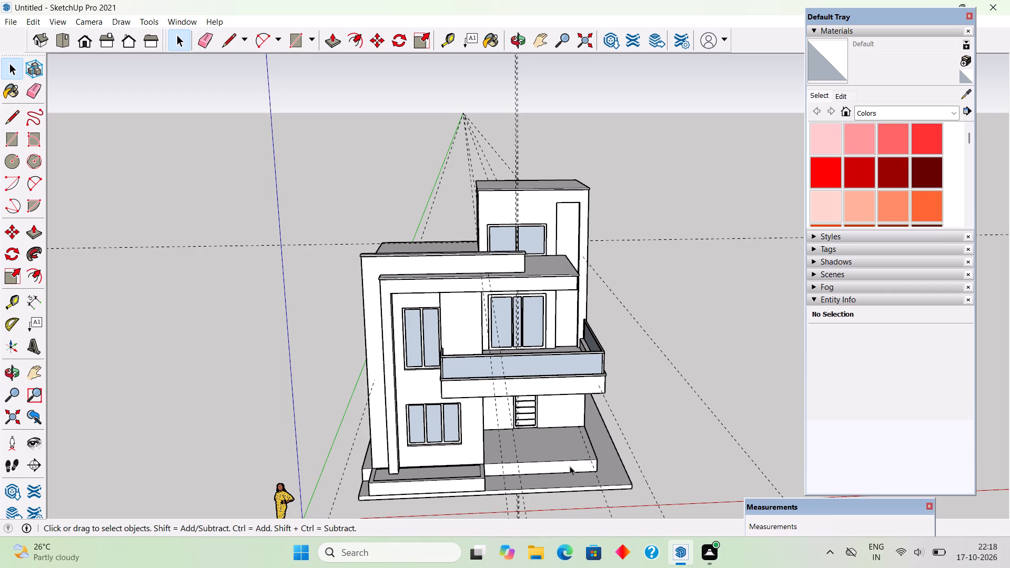
middle_drag(548, 489, 474, 490)
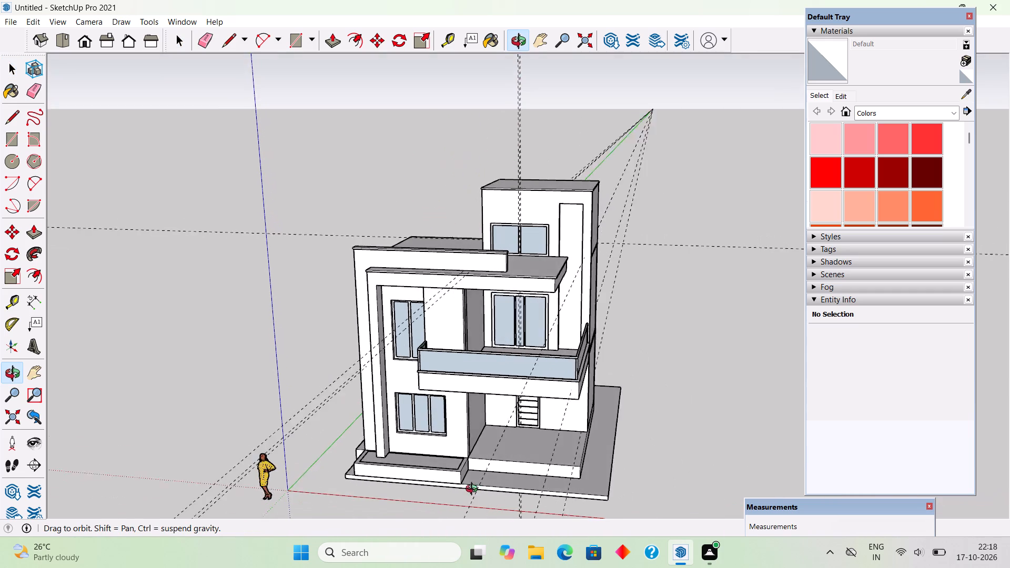
middle_drag(474, 490, 427, 495)
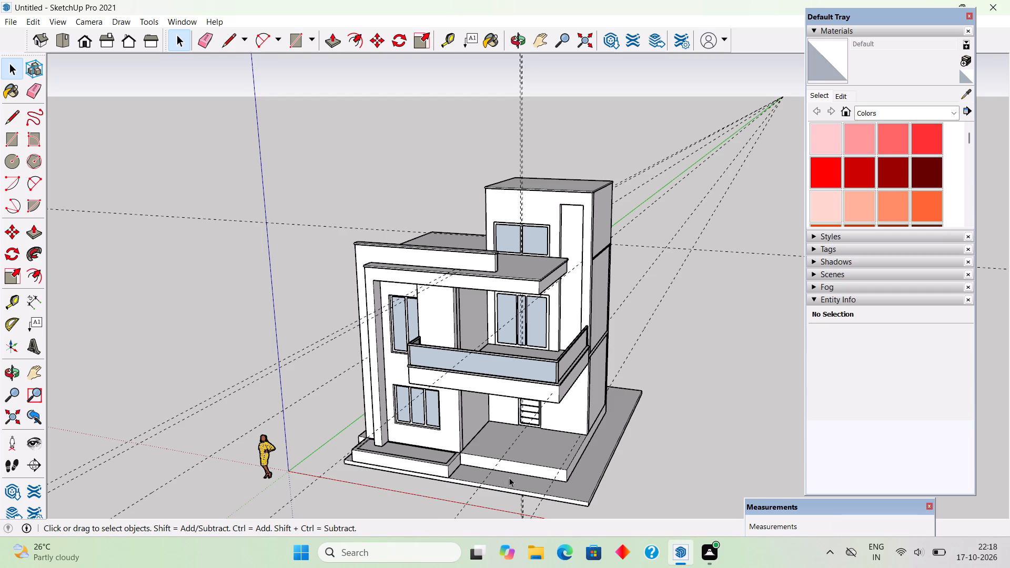
Start the porch step profile at the platform's outer front top corner with a 6" riser down and a 9" tread outward.
scroll(518, 468, up, 7)
middle_drag(550, 482, 488, 433)
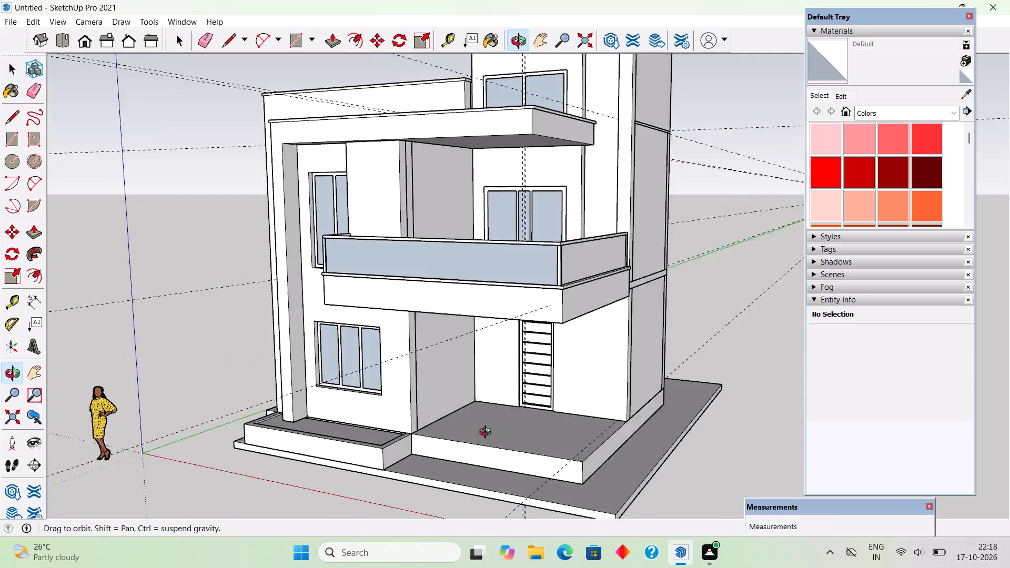
middle_drag(488, 433, 310, 427)
scroll(491, 523, up, 5)
scroll(440, 460, up, 4)
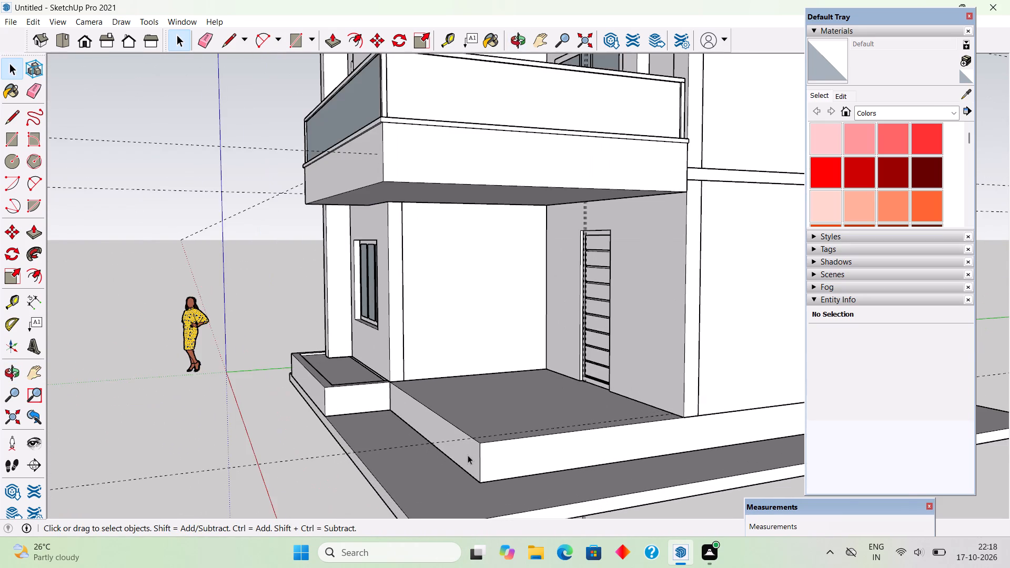
scroll(469, 455, up, 4)
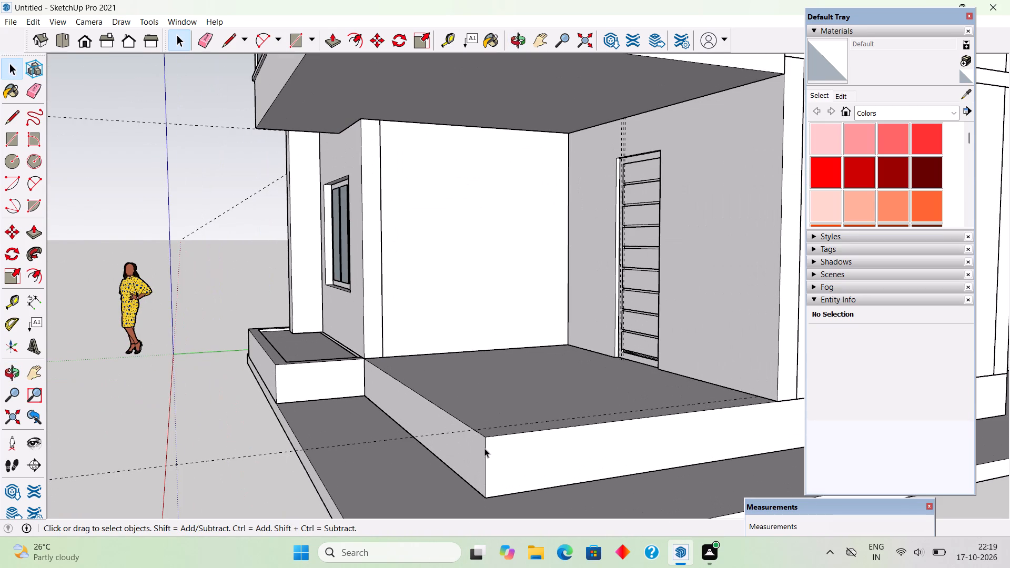
scroll(484, 448, up, 2)
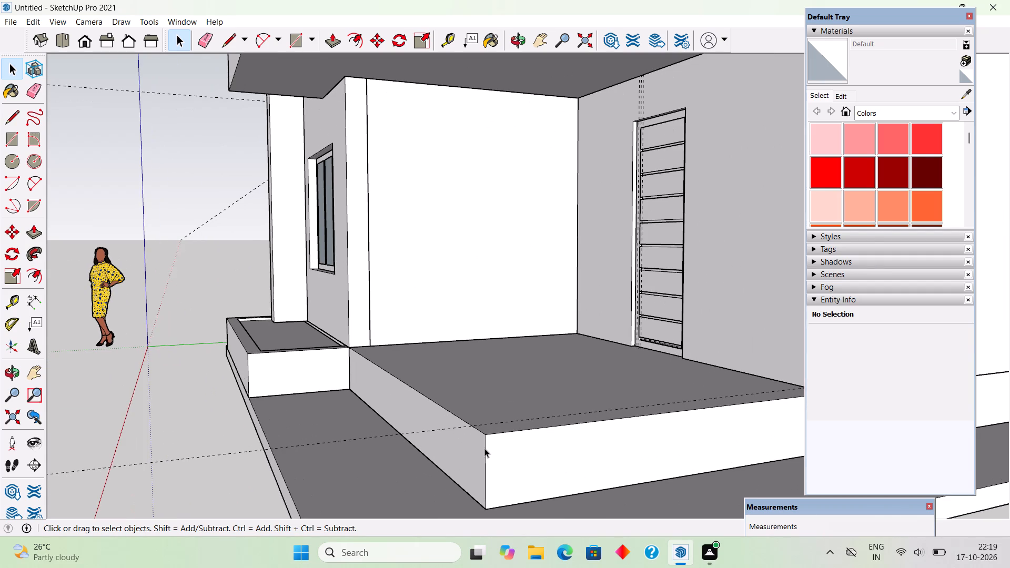
key(l)
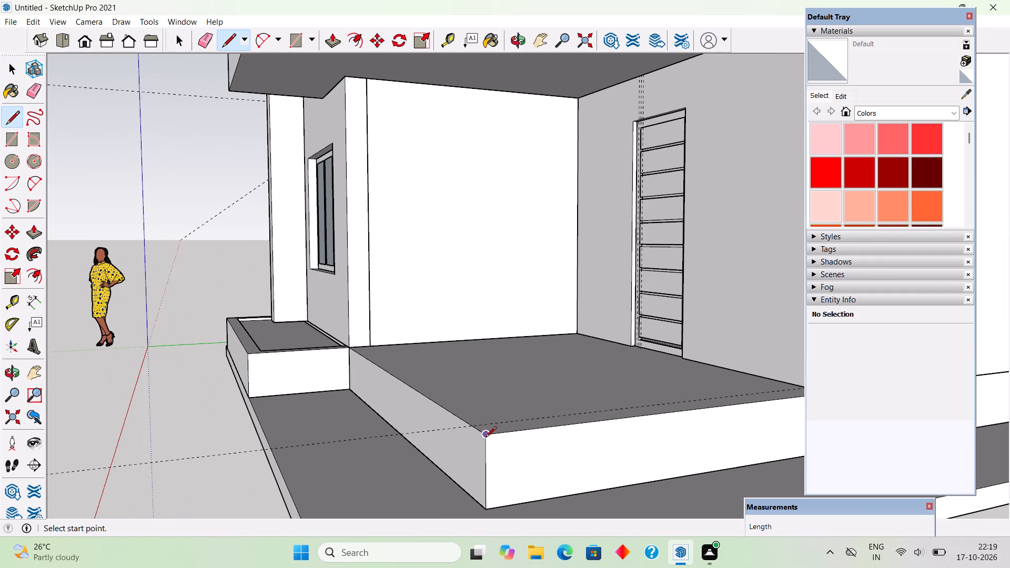
click(486, 438)
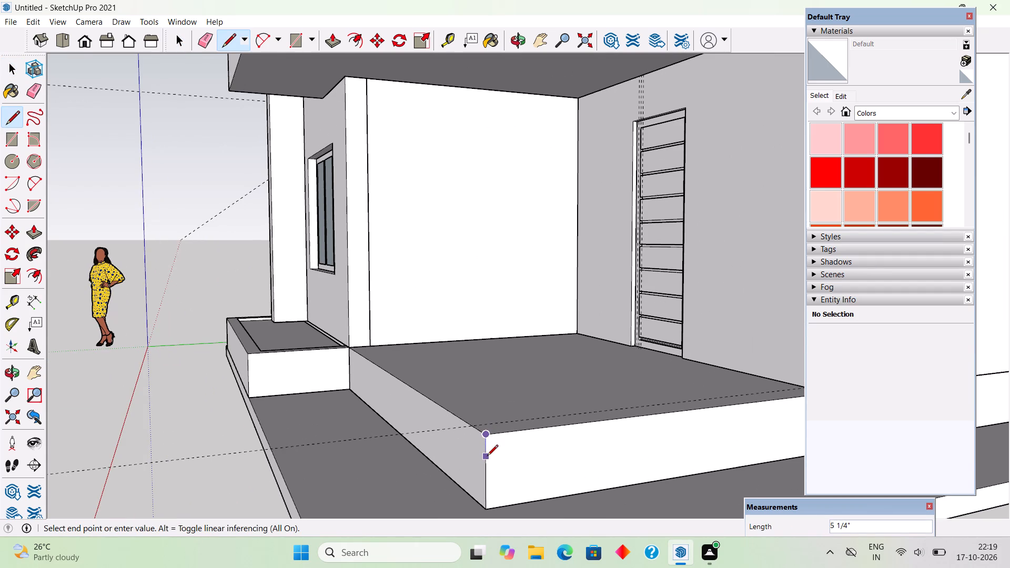
scroll(486, 462, up, 4)
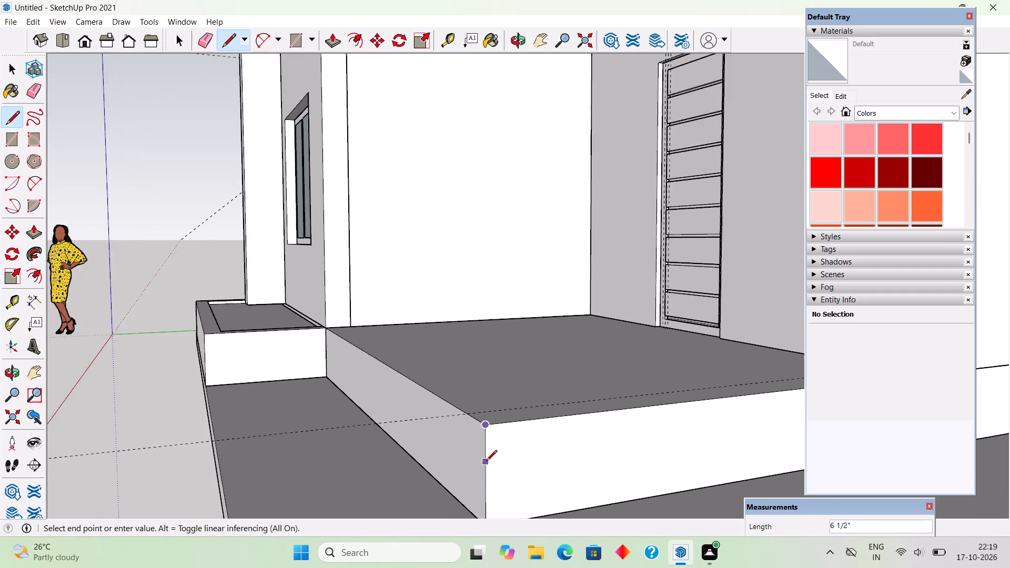
scroll(486, 462, up, 4)
text(6")
key(Return)
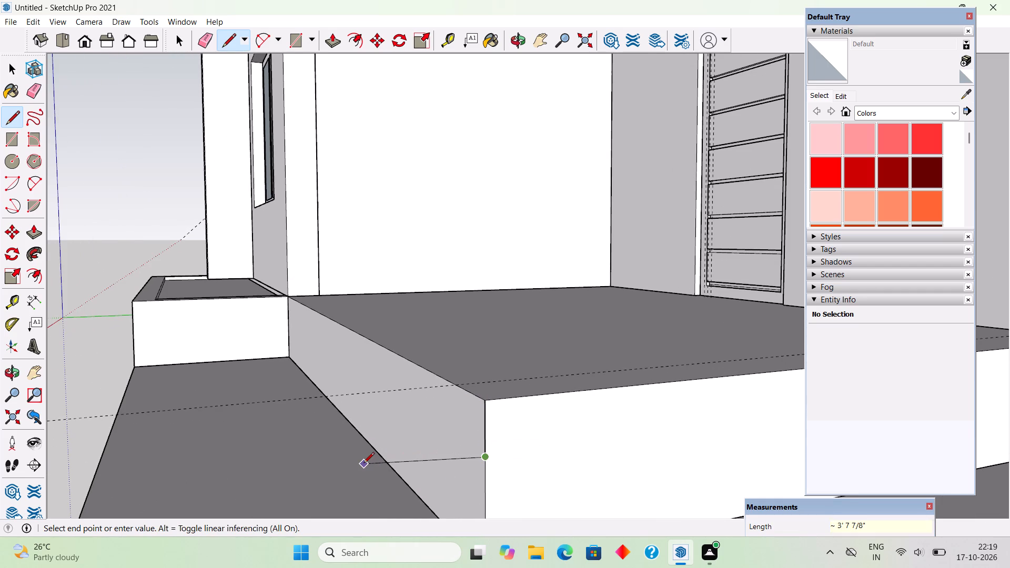
scroll(363, 464, down, 11)
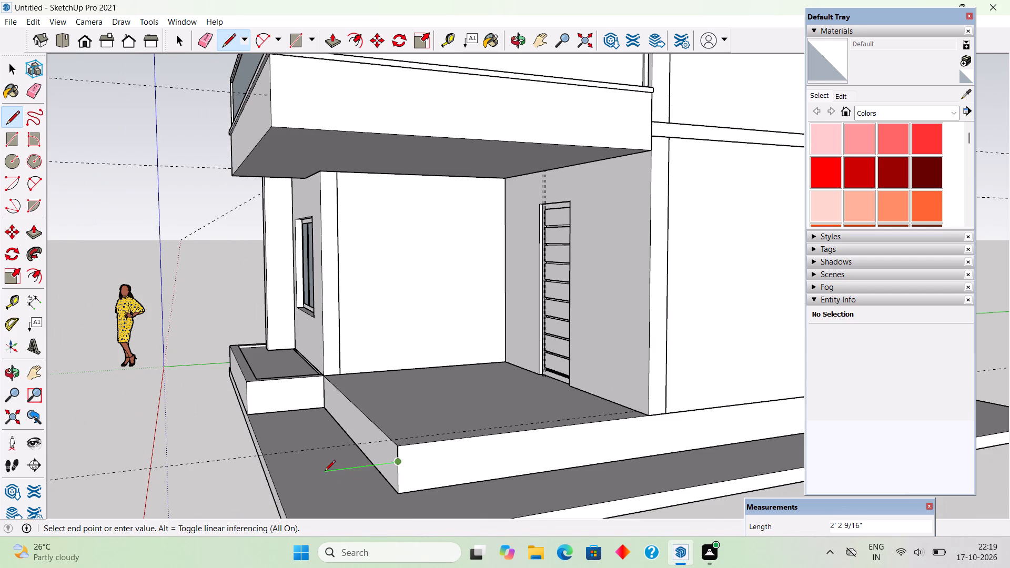
text(9")
key(Return)
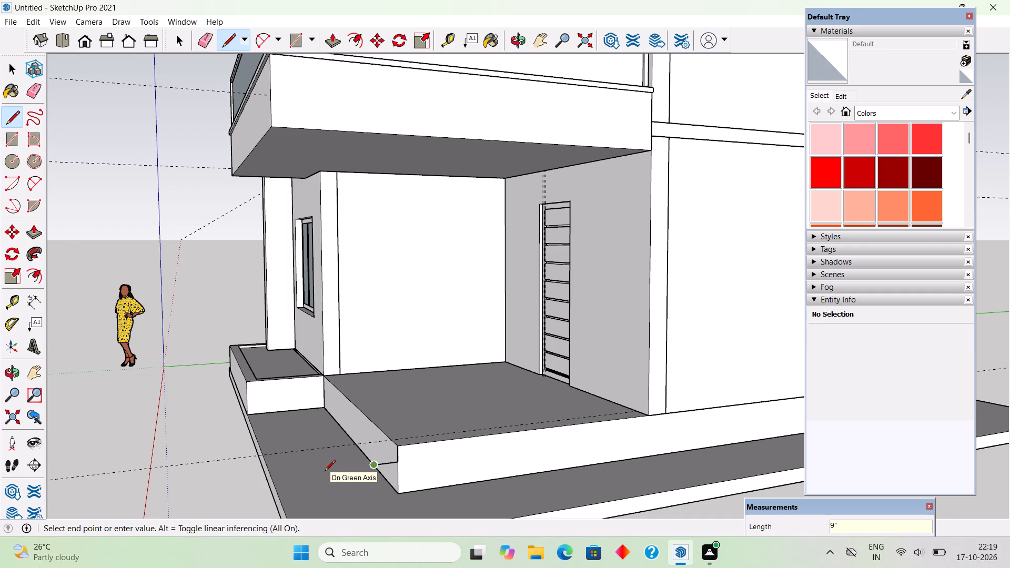
Continue with a 6" riser, 9" tread and final 6" riser, closing the profile along the base and back up the platform corner.
scroll(379, 490, up, 3)
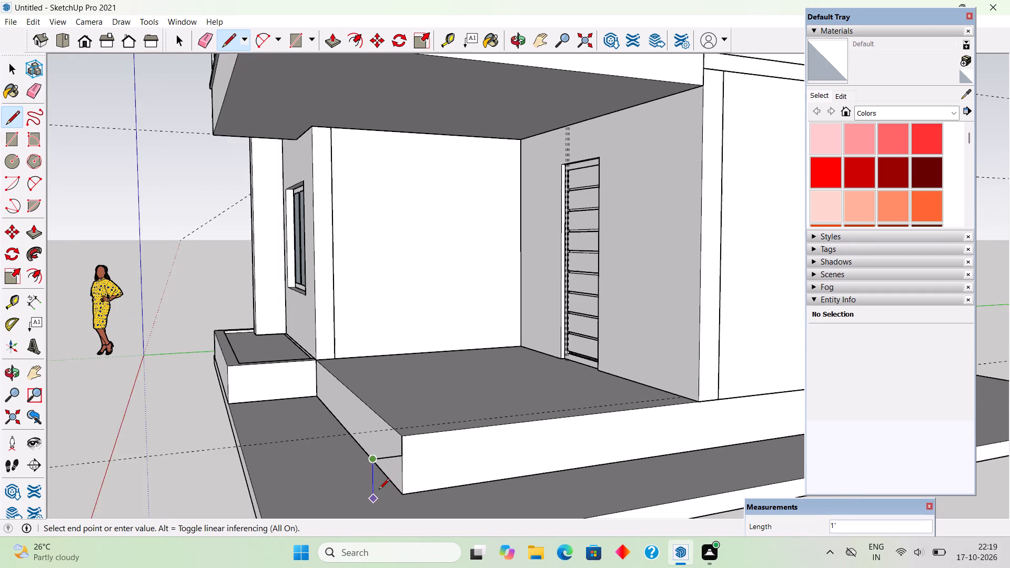
text(6")
key(Return)
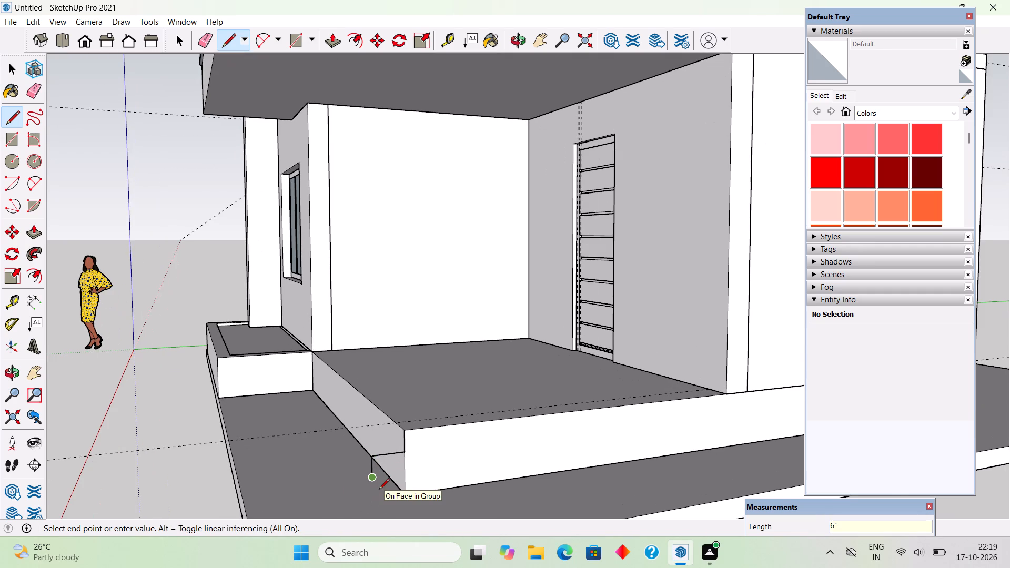
scroll(379, 490, up, 1)
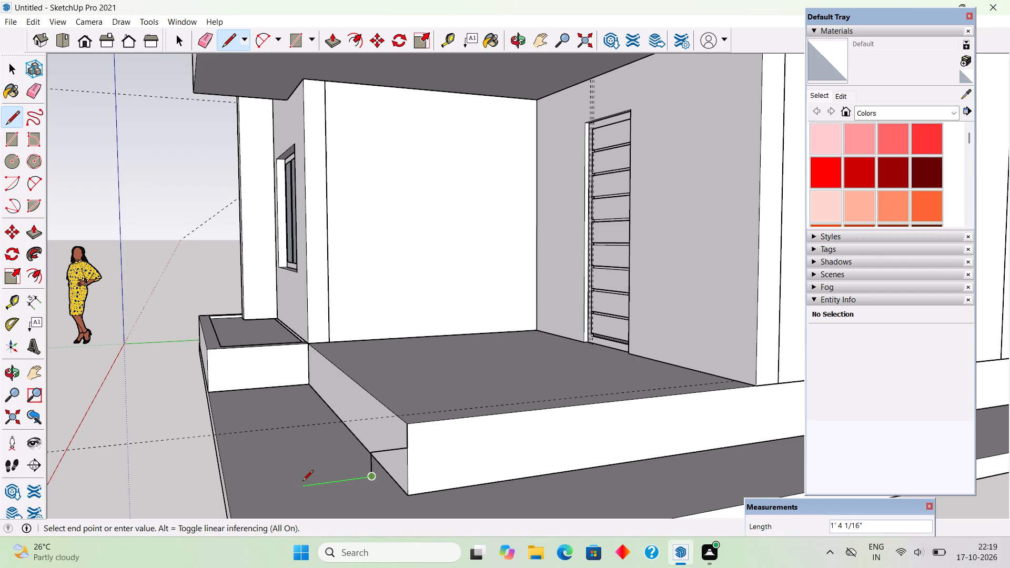
text(9")
key(Return)
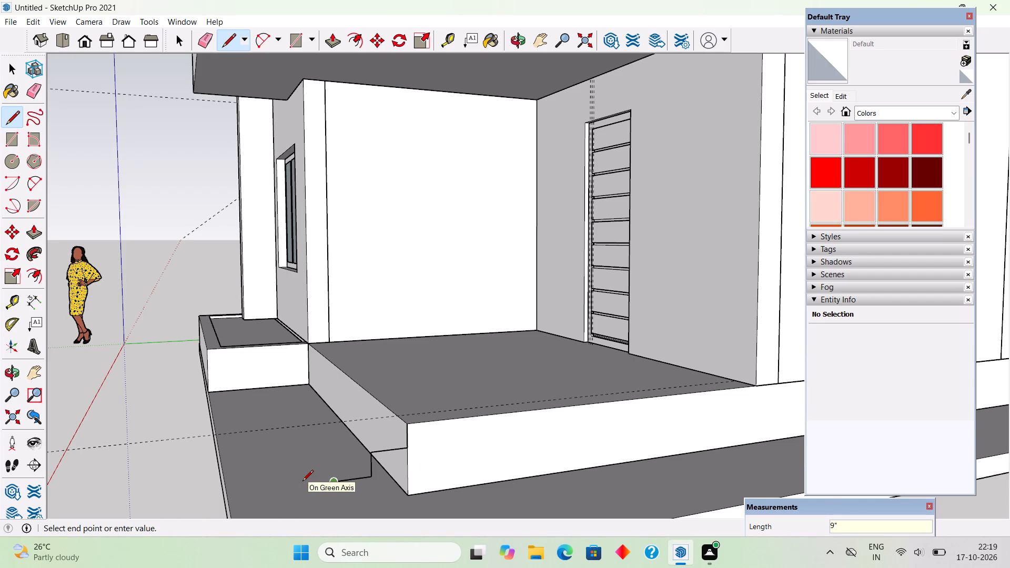
scroll(305, 472, down, 4)
scroll(328, 500, up, 4)
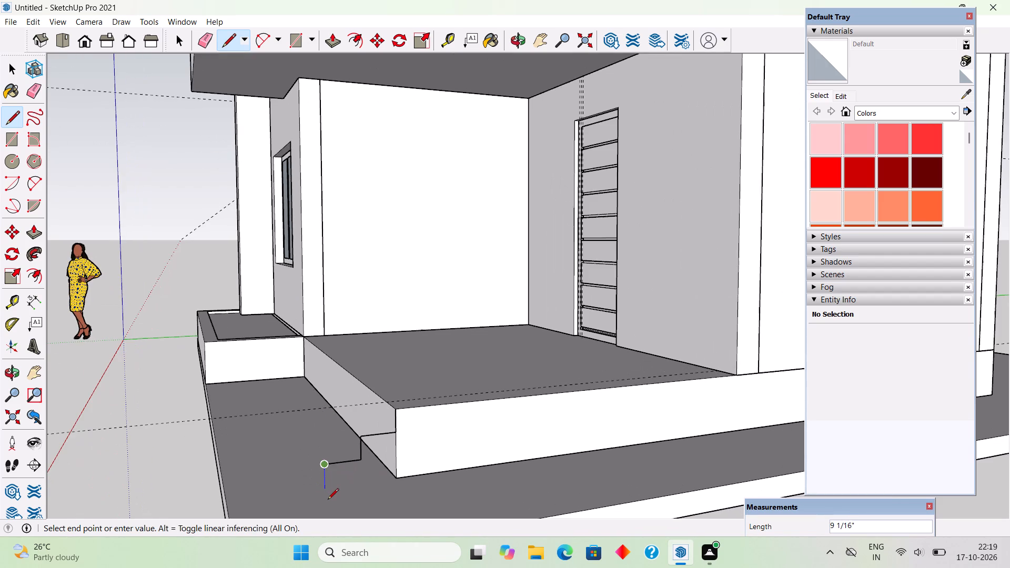
scroll(328, 500, up, 6)
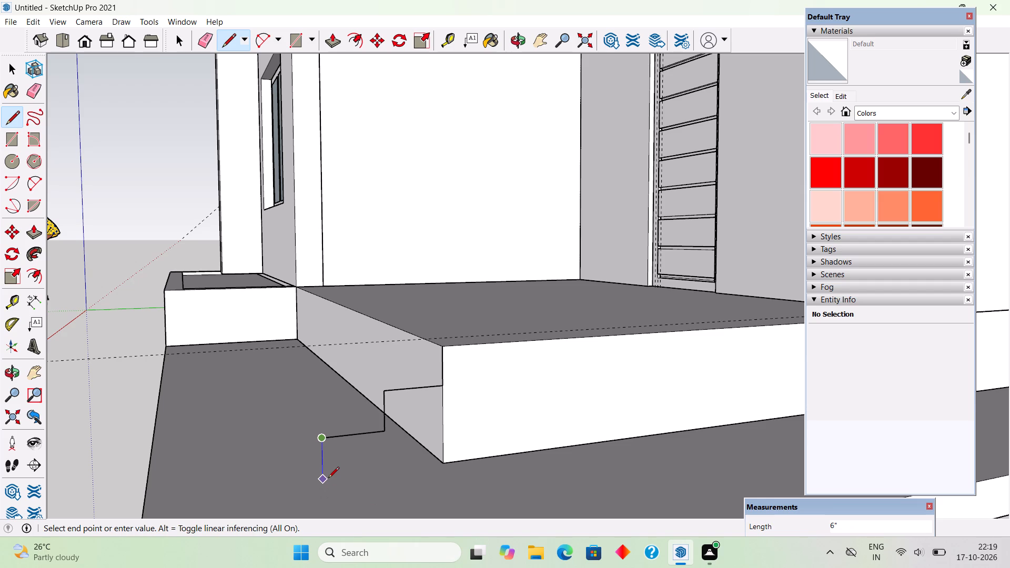
click(328, 479)
click(445, 461)
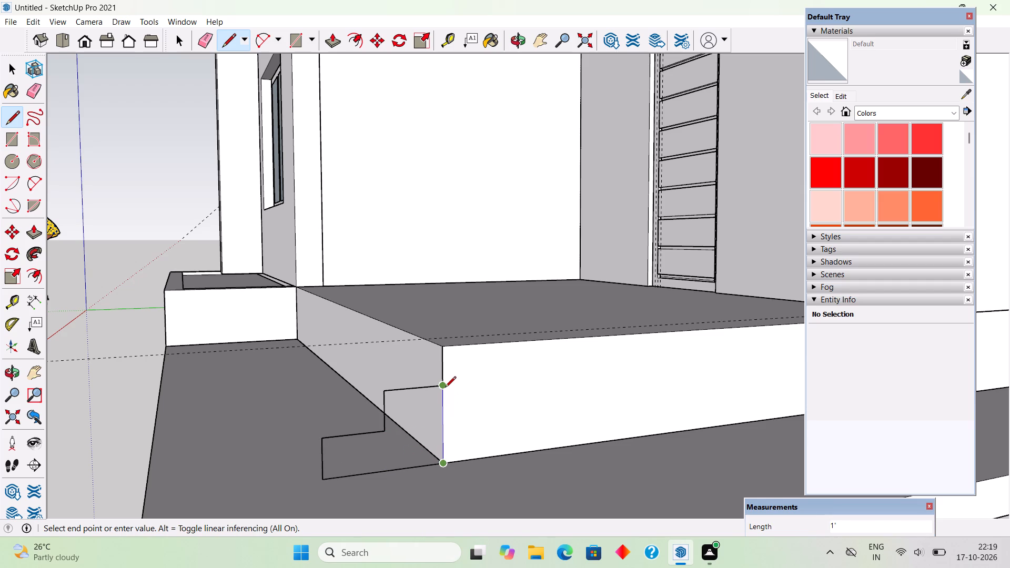
click(445, 388)
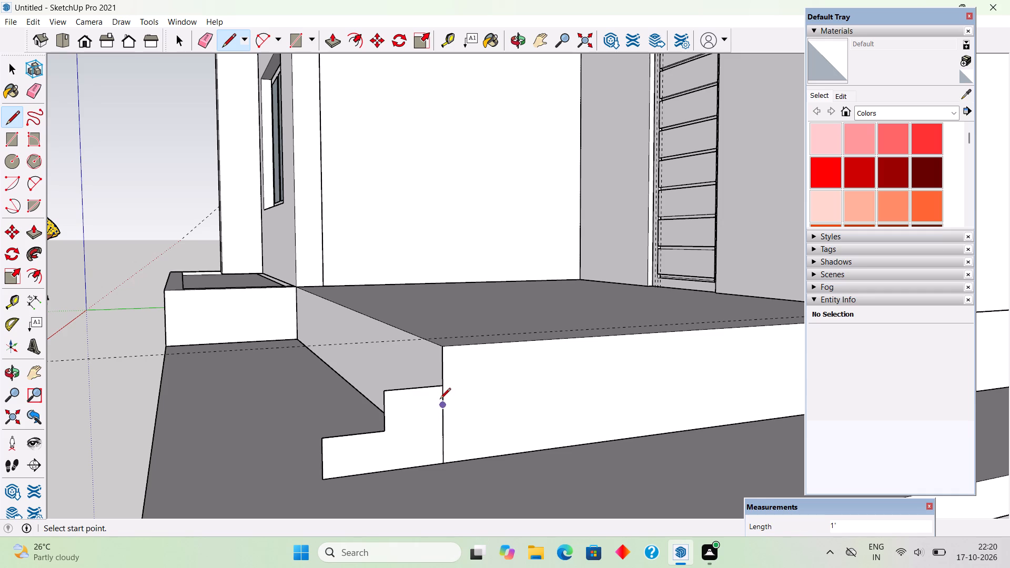
Move the whole stepped profile 9" outward from the platform along the green axis.
middle_drag(440, 400, 403, 449)
key(space)
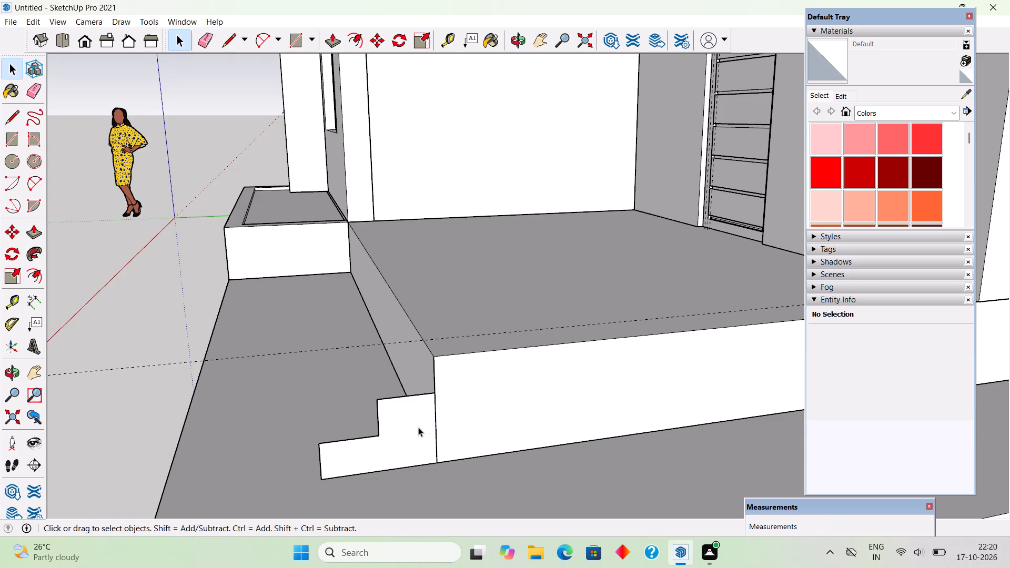
triple_click(418, 427)
key(m)
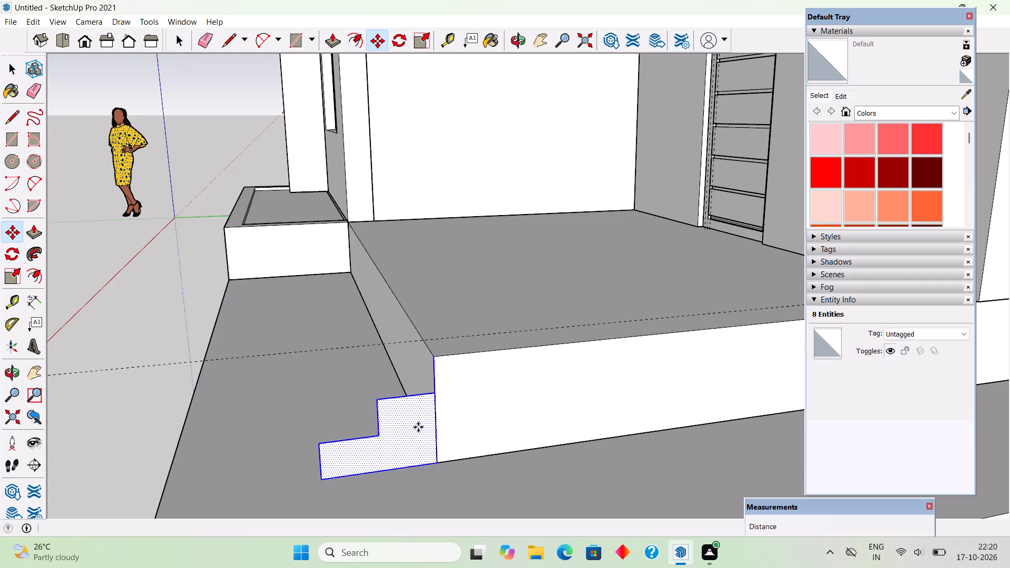
click(320, 481)
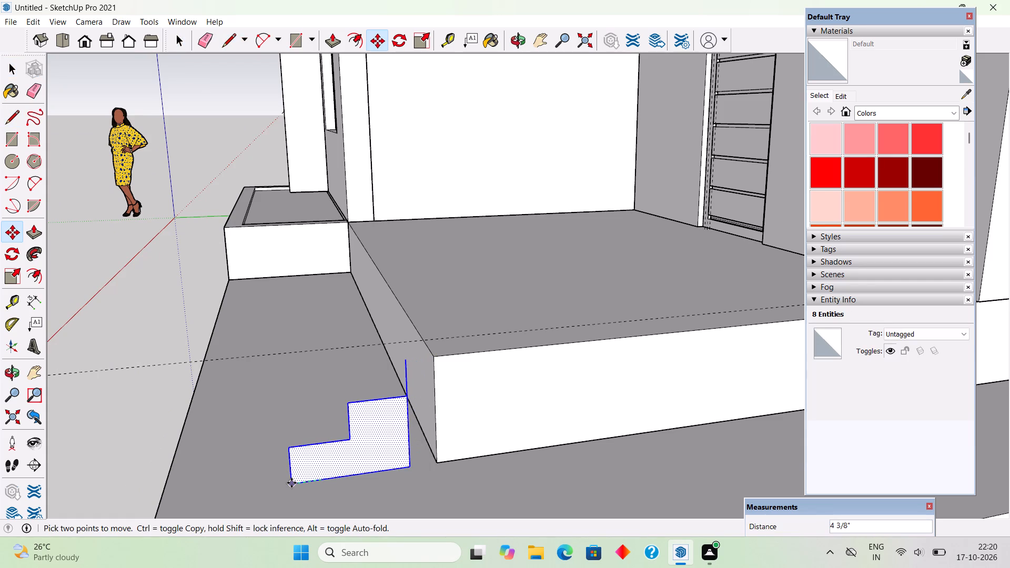
text(9")
key(Return)
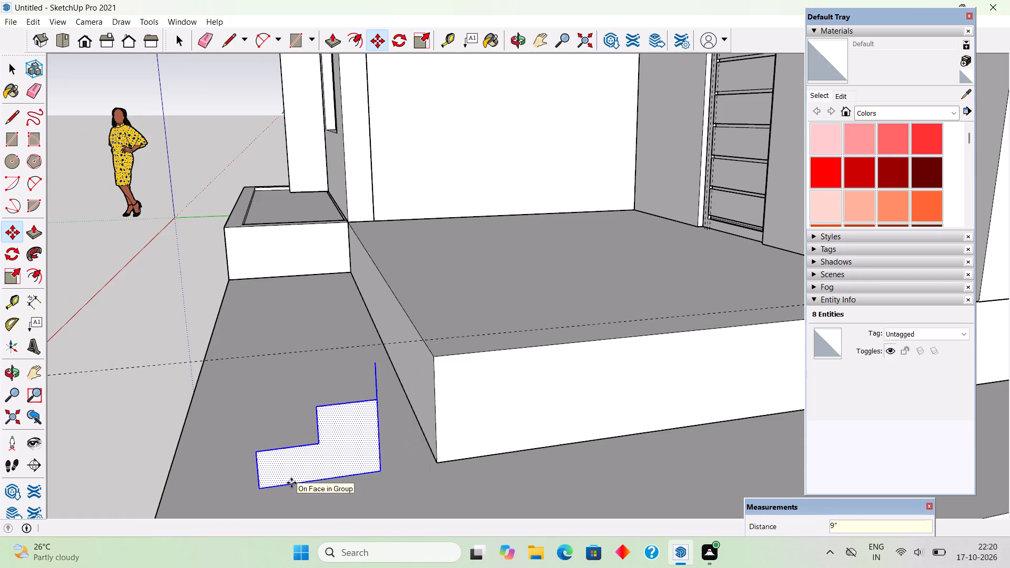
key(space)
Draw a face 9" wide and 1' 6" high filling the gap between the stepped profile and the platform corner.
key(l)
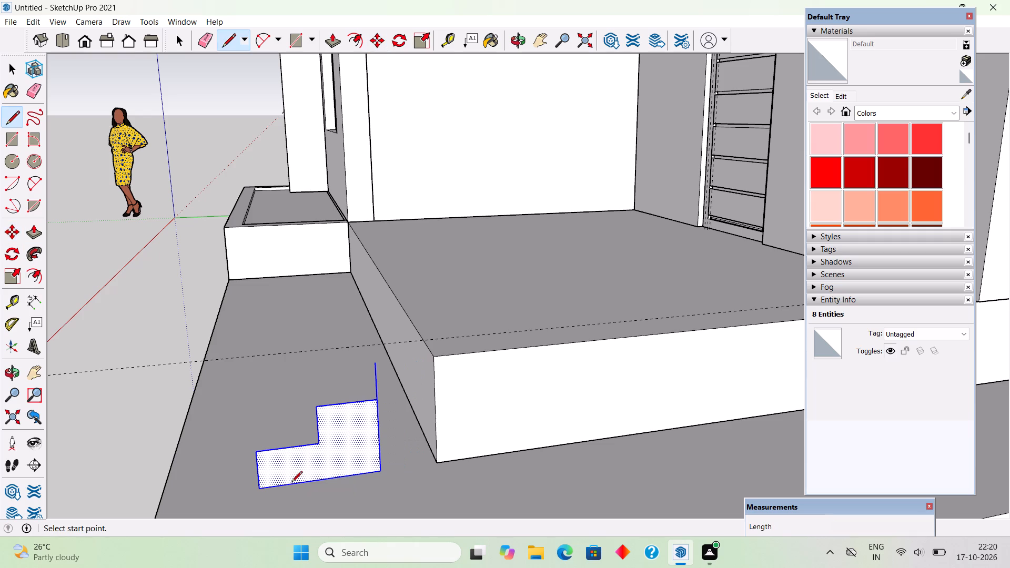
click(377, 363)
click(431, 362)
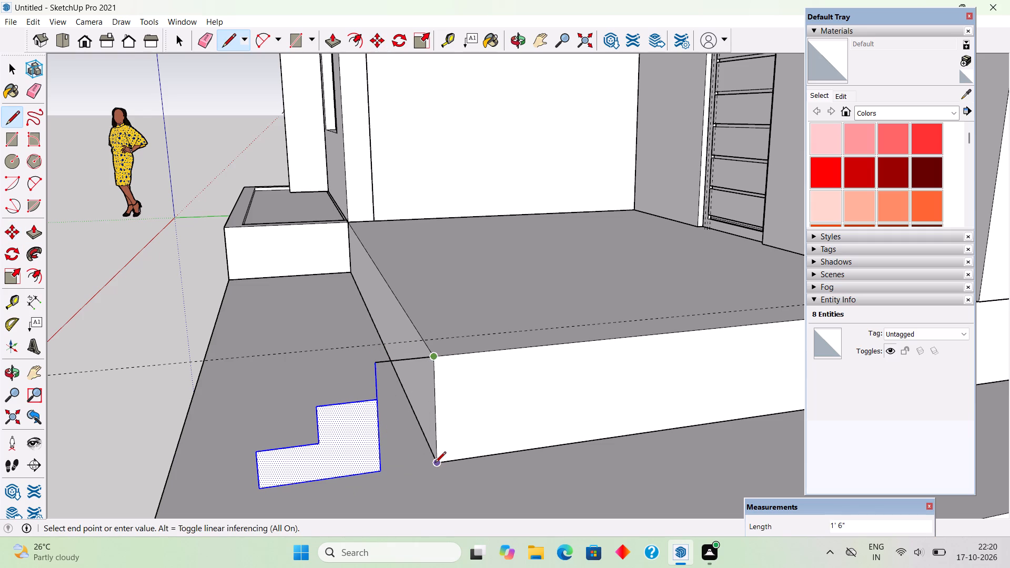
click(436, 463)
click(379, 464)
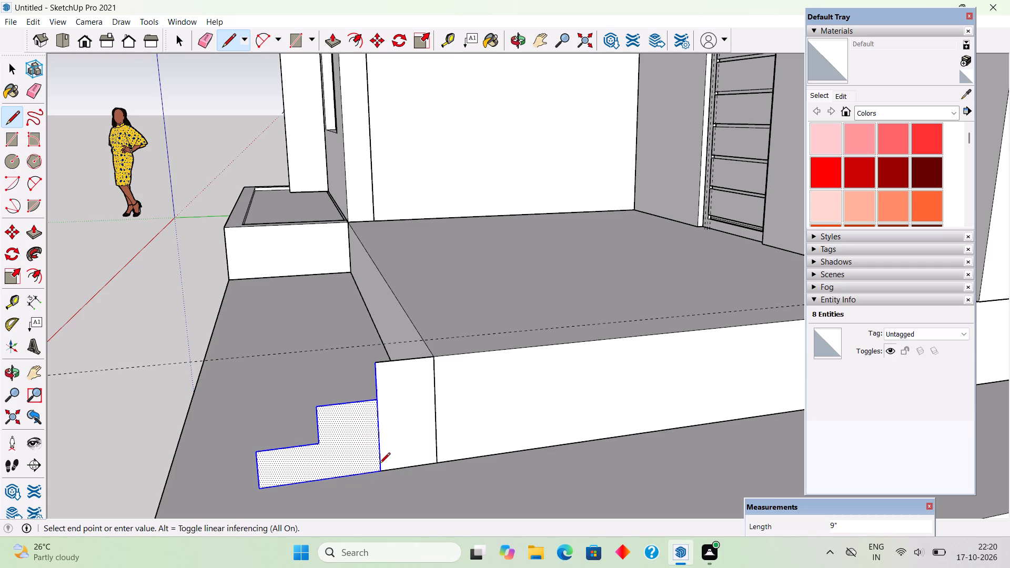
Delete the vertical edge dividing the stepped profile from the added face to form one three-step profile.
key(space)
click(379, 449)
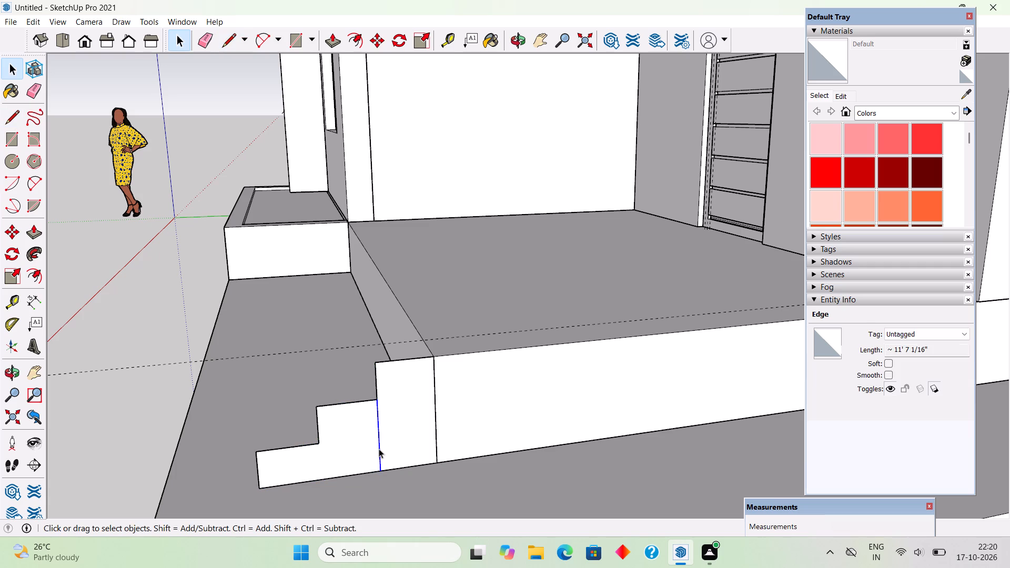
key(Delete)
Push/Pull the three-step profile along the full platform front to the wall corner beside the plinth extension.
scroll(288, 400, down, 3)
middle_drag(360, 412, 615, 408)
scroll(615, 408, down, 3)
middle_drag(548, 391, 399, 316)
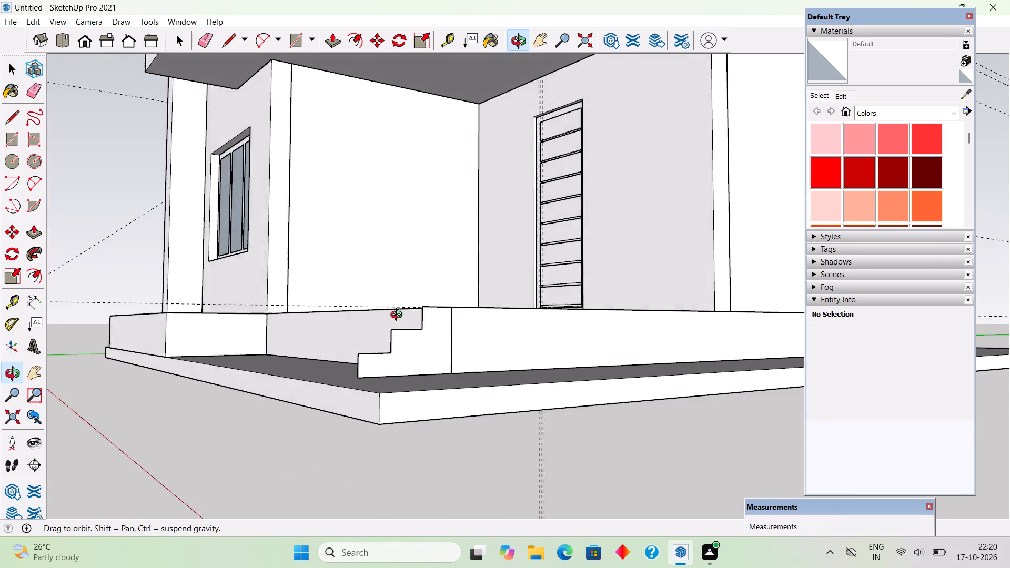
middle_drag(399, 316, 416, 316)
scroll(416, 316, down, 2)
scroll(1009, 0, down, 2)
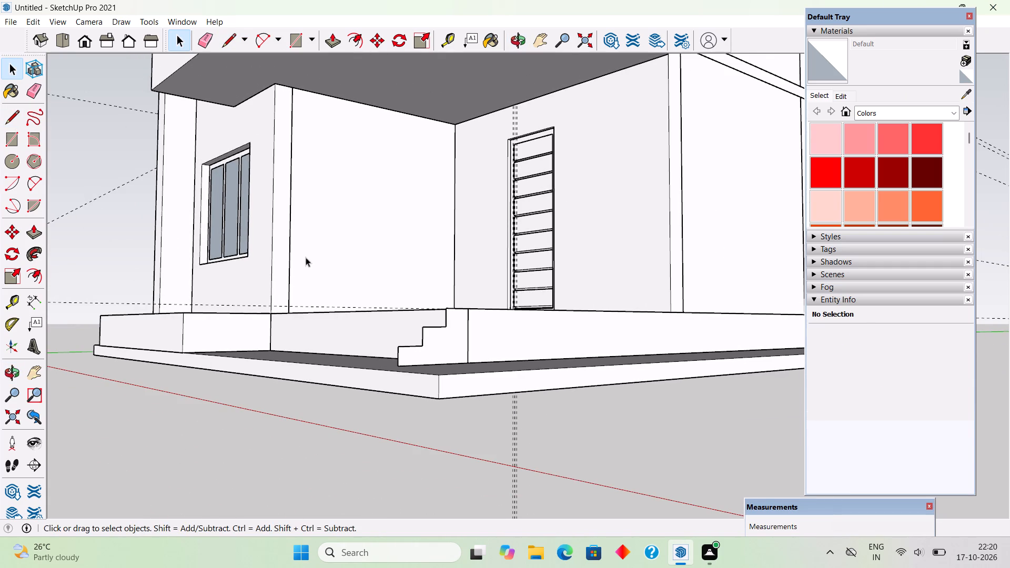
middle_drag(300, 299, 550, 358)
scroll(550, 359, down, 6)
scroll(694, 386, up, 10)
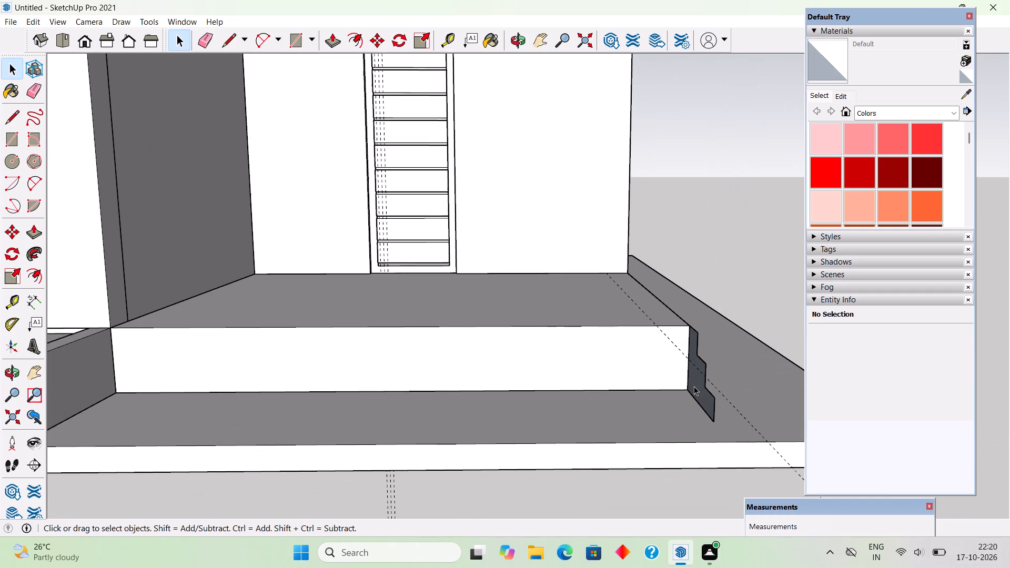
key(p)
click(694, 386)
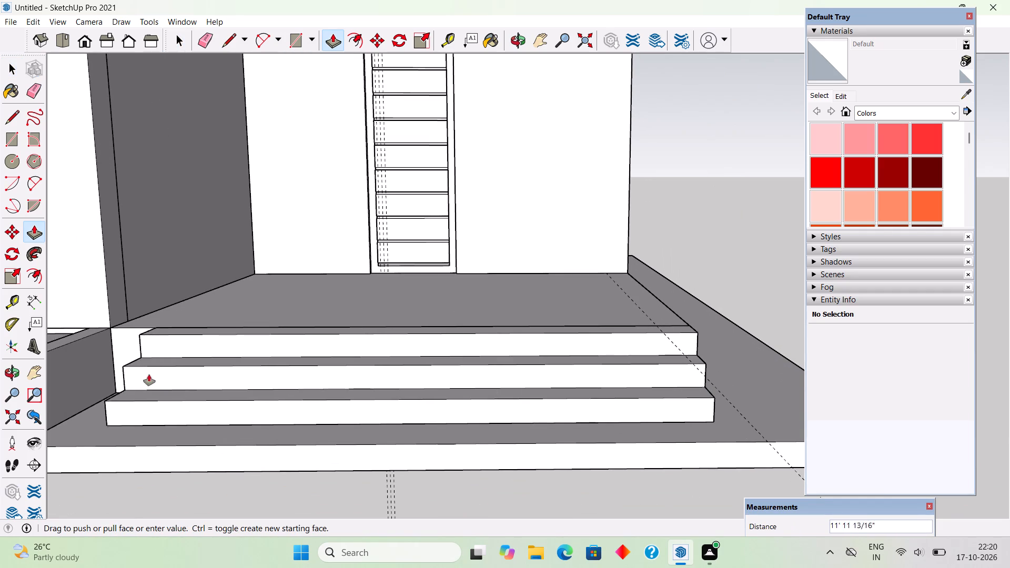
click(113, 320)
key(space)
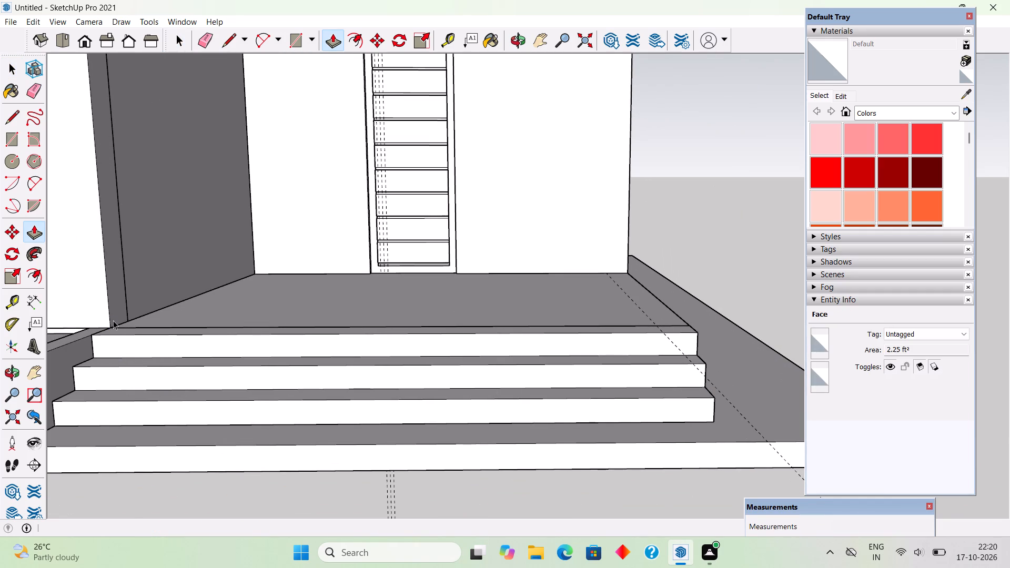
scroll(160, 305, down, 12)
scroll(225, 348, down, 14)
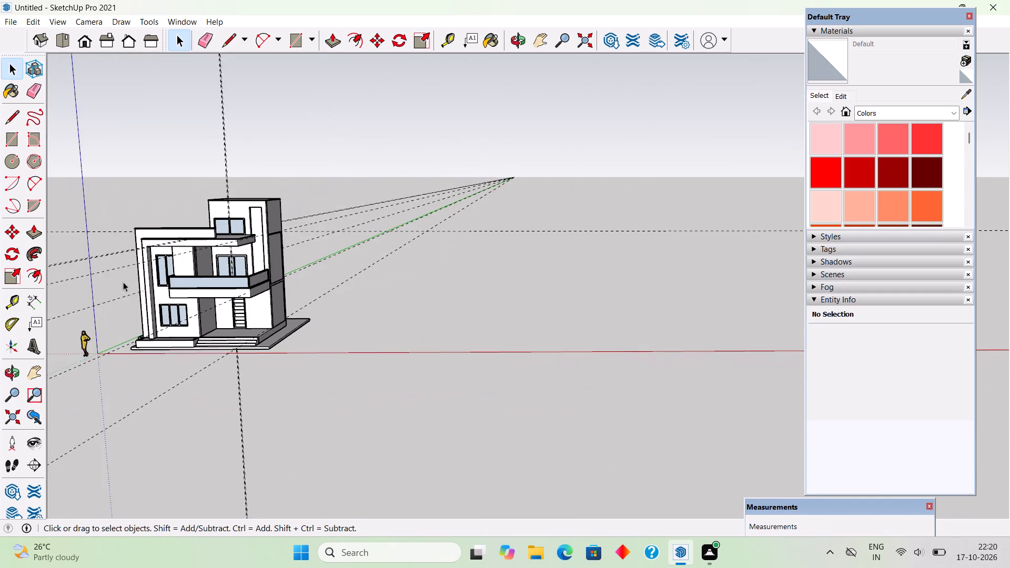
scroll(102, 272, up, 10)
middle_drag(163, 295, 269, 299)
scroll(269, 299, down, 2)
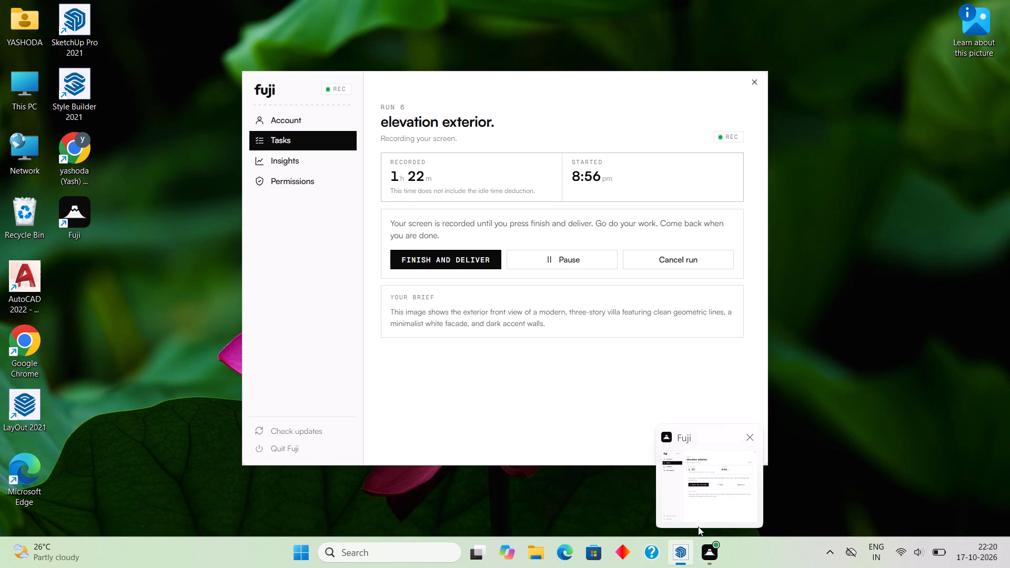
Examine the house model from the front, sides and above, including the entrance steps, plinth, balcony and roof.
scroll(304, 144, down, 4)
scroll(304, 251, up, 5)
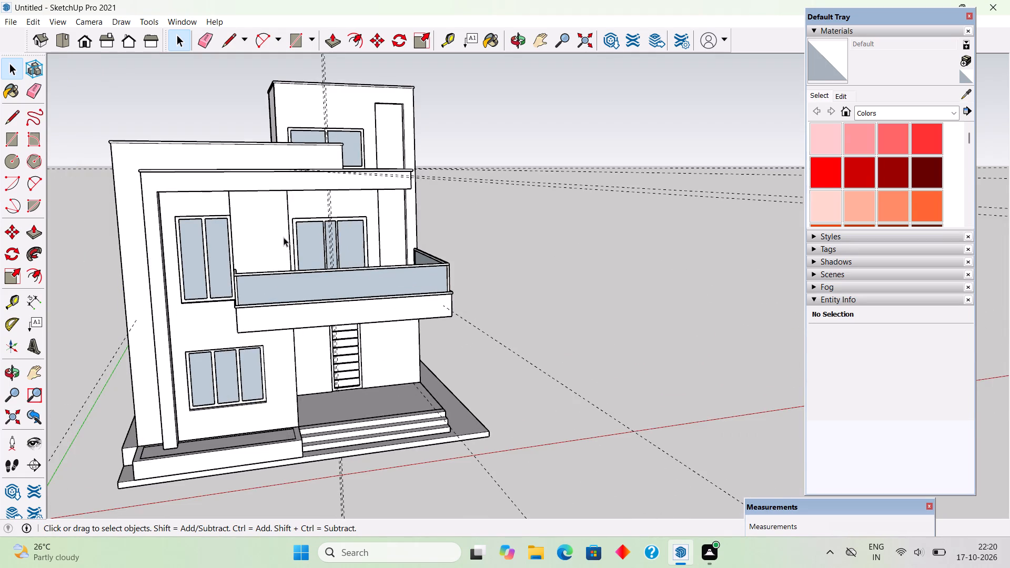
scroll(284, 237, down, 4)
middle_drag(248, 257, 159, 244)
scroll(160, 243, up, 4)
middle_drag(177, 229, 198, 196)
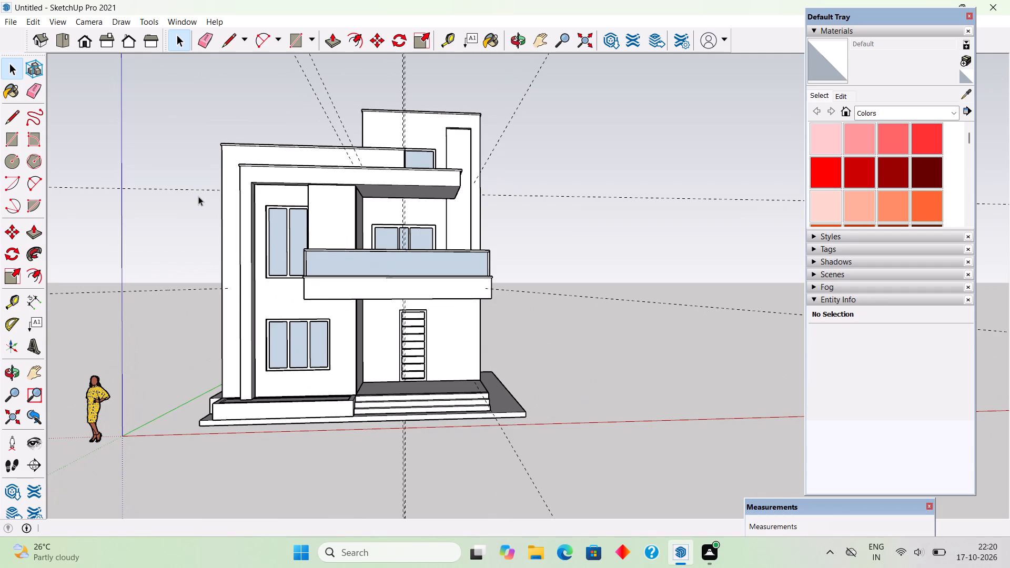
middle_drag(217, 149, 495, 271)
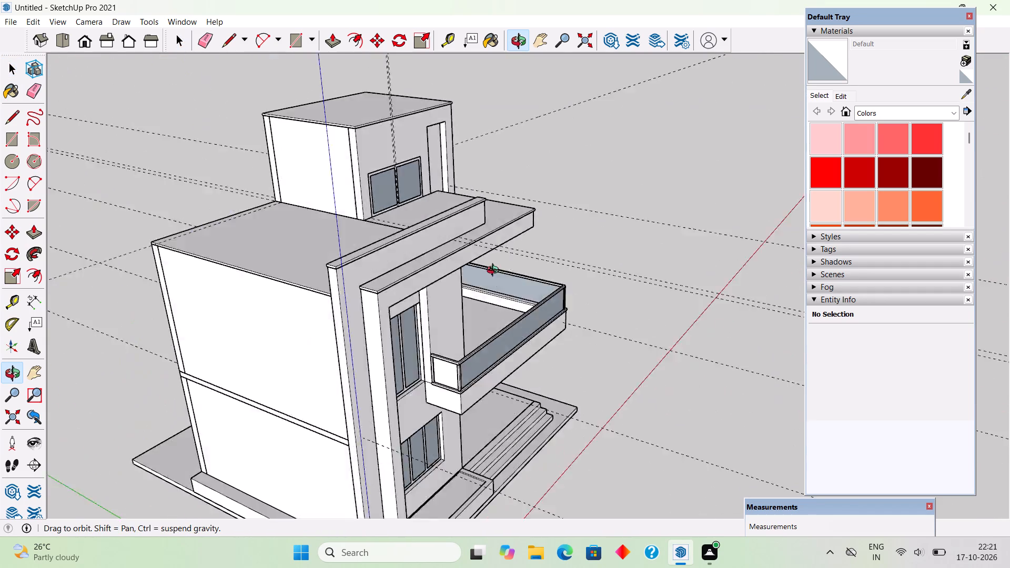
middle_drag(495, 271, 680, 268)
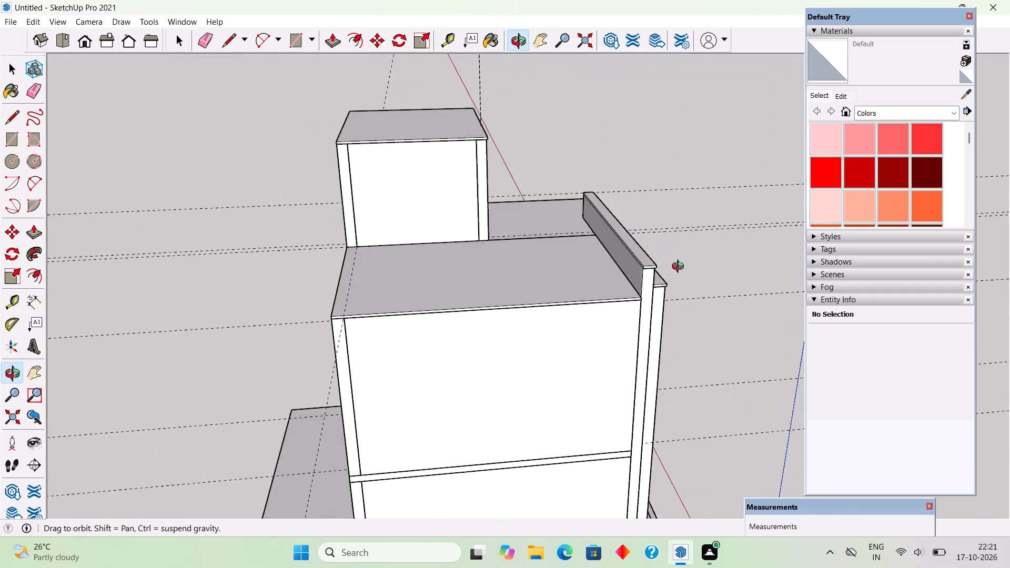
middle_drag(680, 268, 272, 156)
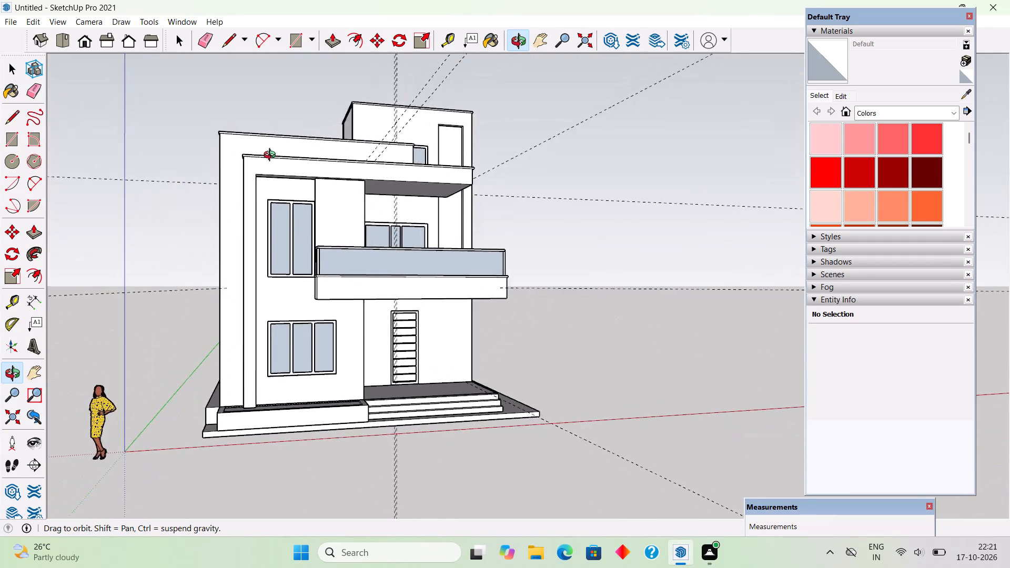
middle_drag(272, 156, 242, 279)
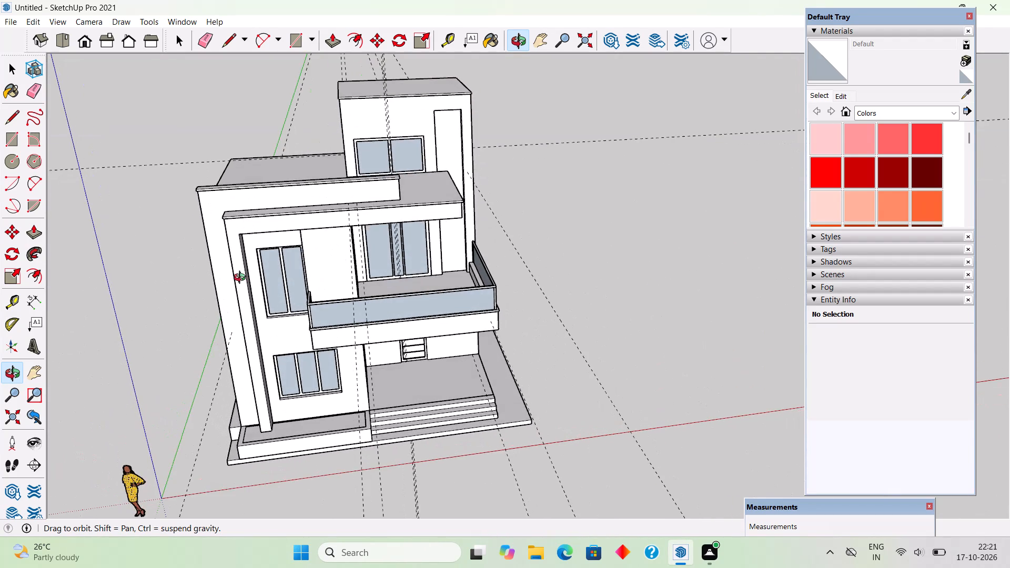
middle_drag(242, 279, 510, 301)
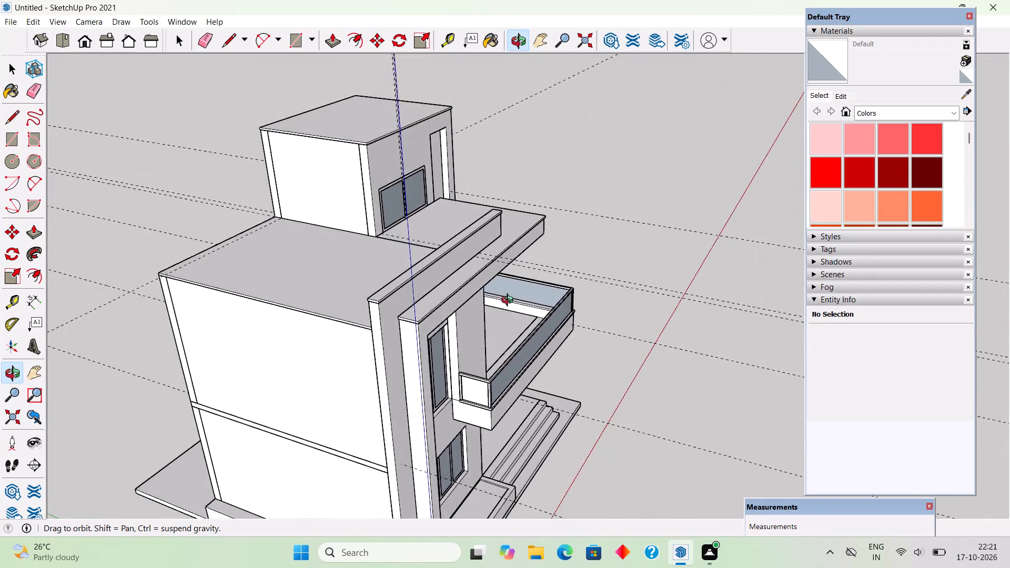
middle_drag(510, 301, 166, 215)
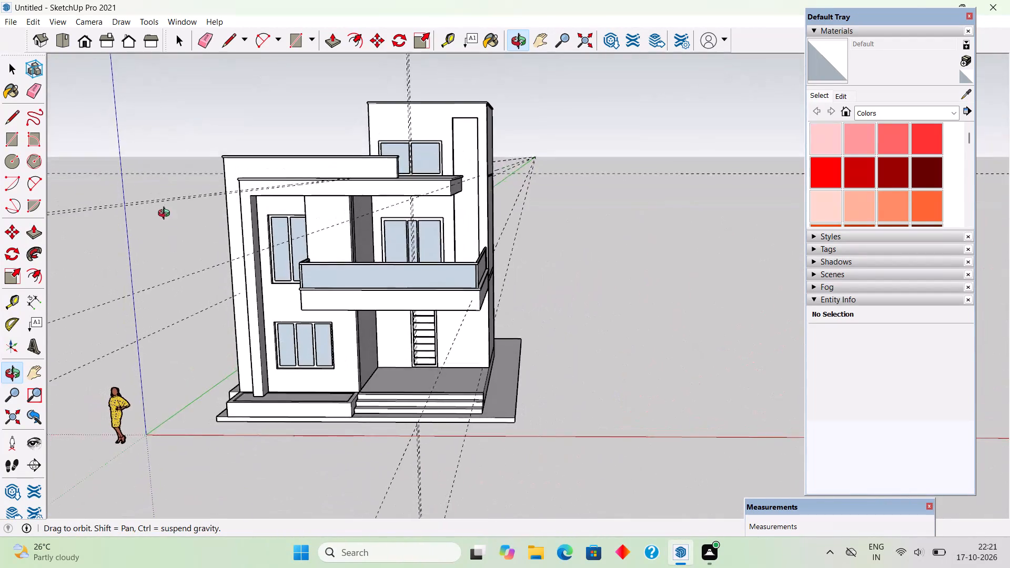
middle_drag(166, 215, 199, 150)
scroll(199, 150, down, 1)
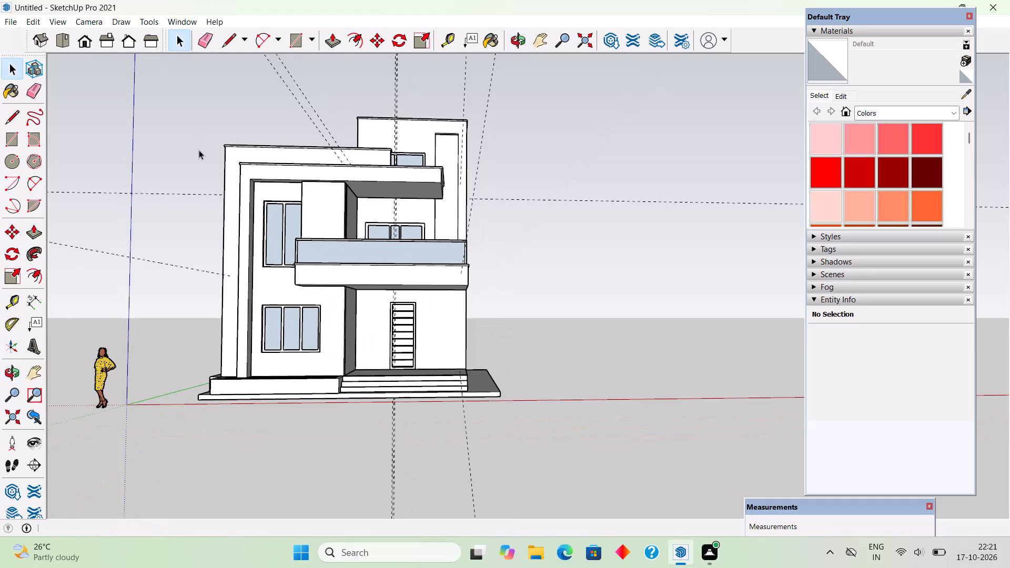
middle_drag(199, 150, 223, 249)
scroll(223, 249, up, 4)
scroll(223, 249, down, 4)
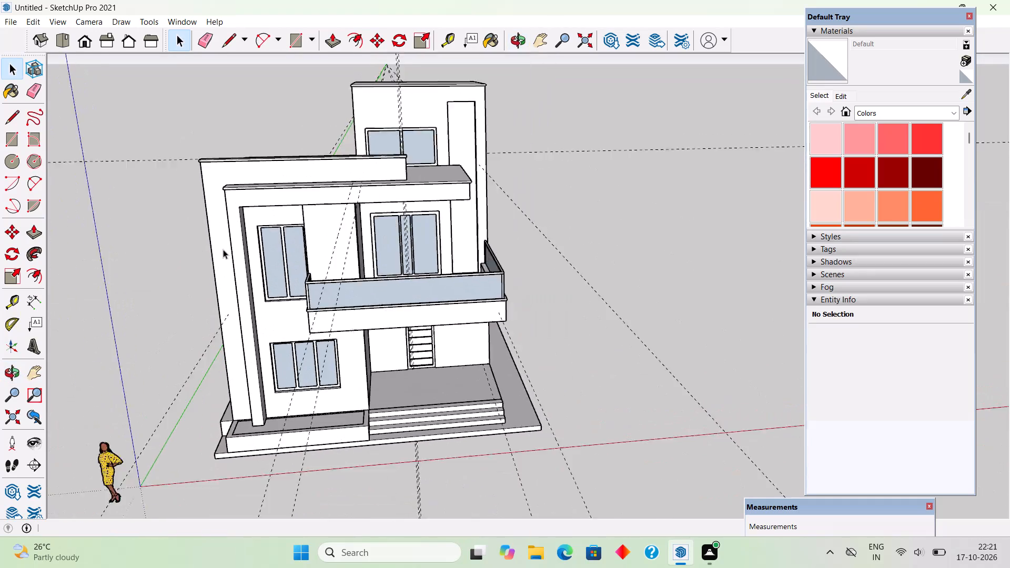
scroll(223, 249, down, 1)
Place a guide 6" inward from the base slab's outer side edge beside the porch platform.
scroll(381, 306, up, 3)
scroll(483, 357, up, 7)
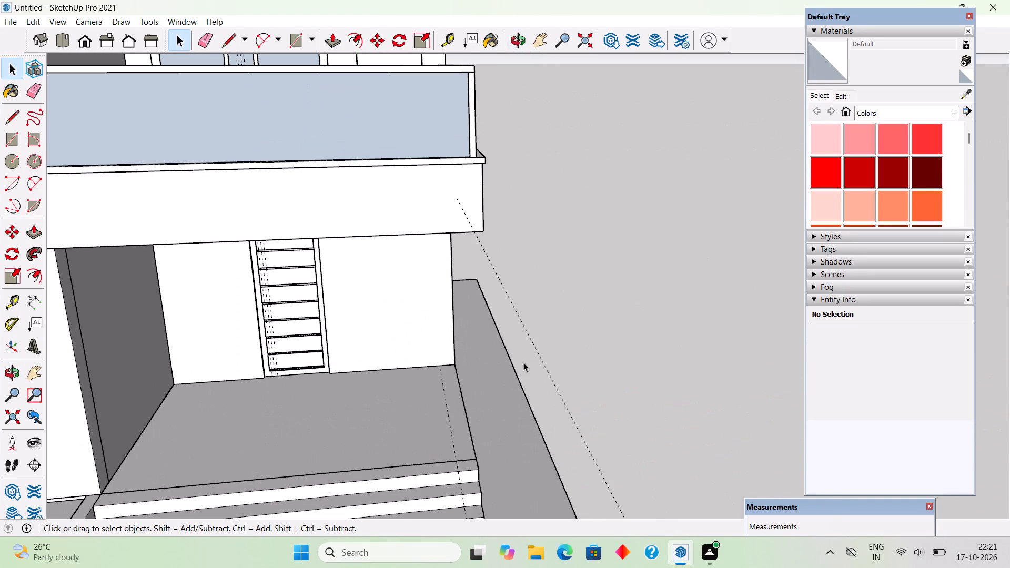
key(t)
click(523, 399)
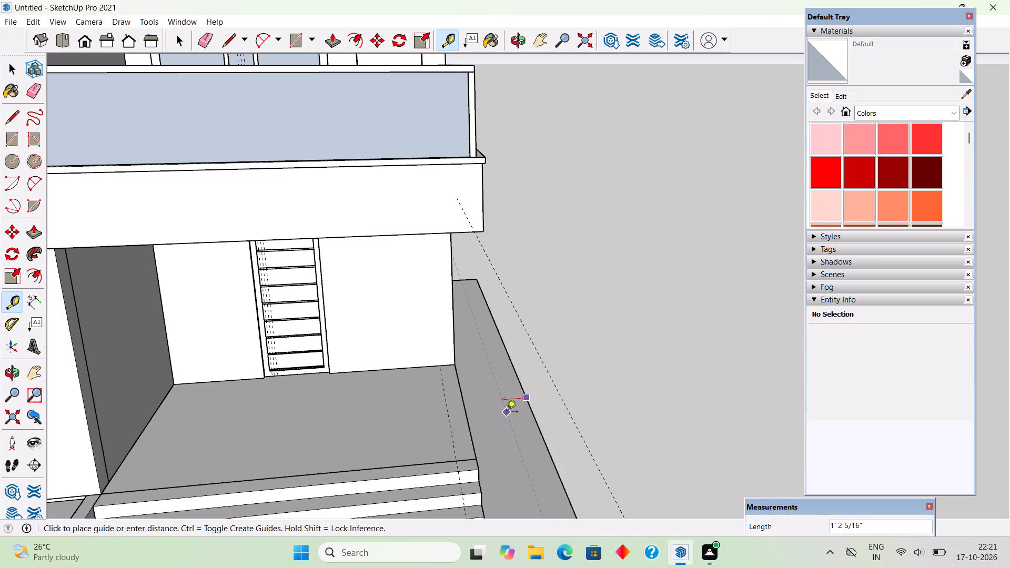
key(3)
key(BackSpace)
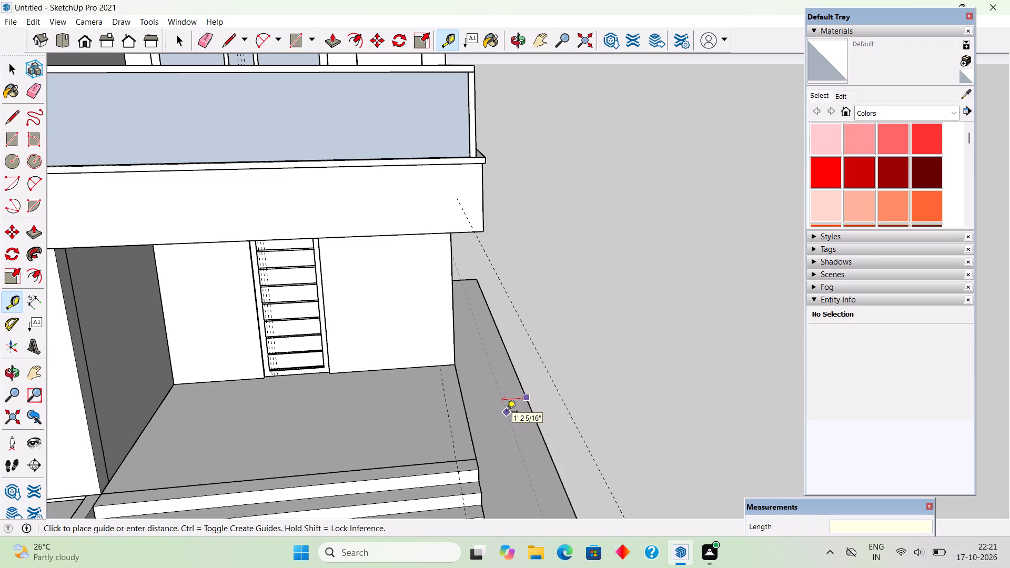
text(6")
key(Return)
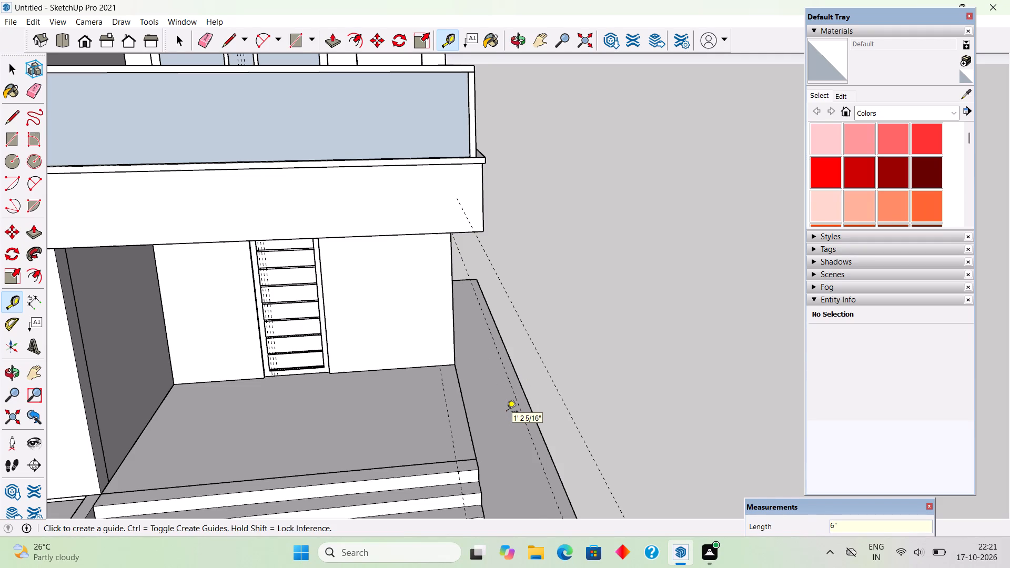
Draw a 6" wide rectangle along the base slab's full side edge, from its rear corner to its front edge.
text(tr)
scroll(465, 281, up, 9)
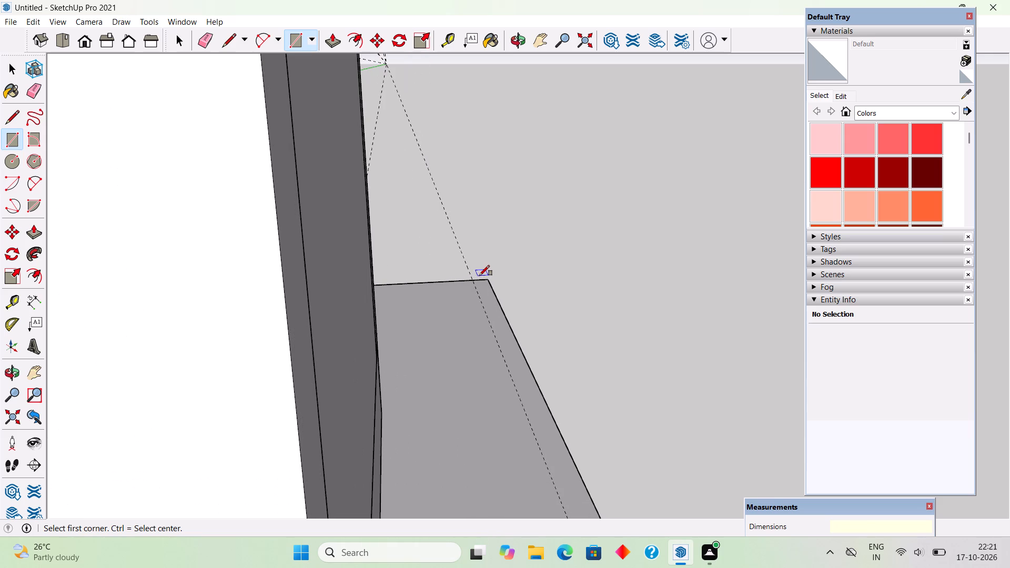
click(489, 278)
scroll(487, 318, down, 3)
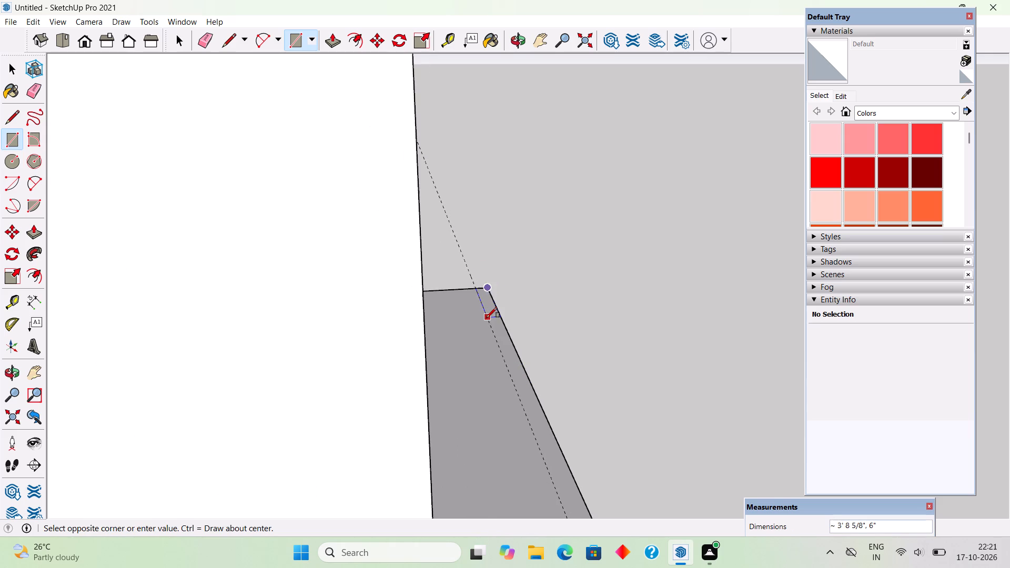
scroll(487, 318, down, 11)
scroll(538, 484, up, 5)
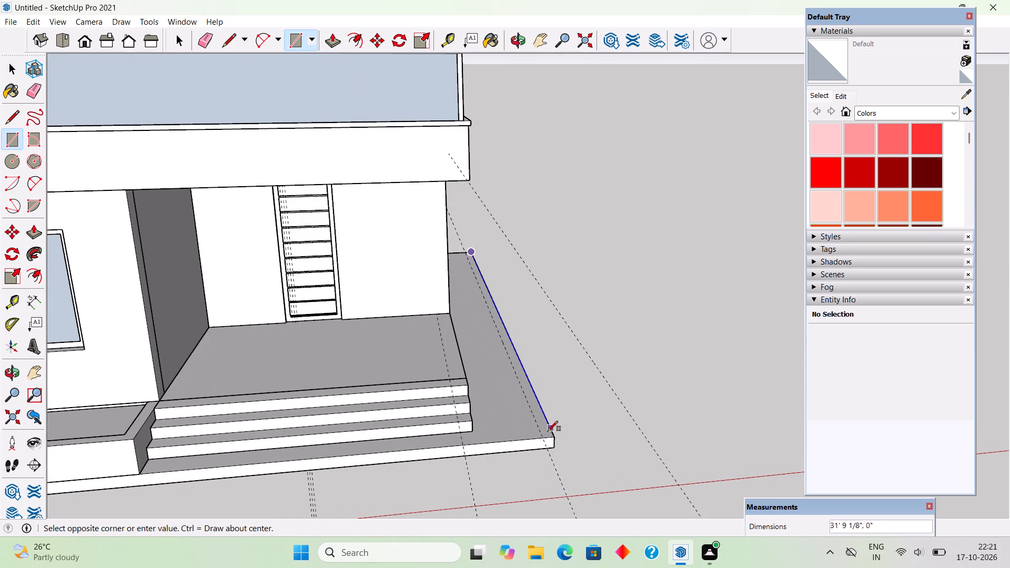
click(546, 438)
Push/Pull the side strip up 5' to form a boundary wall and make the wall a group.
key(p)
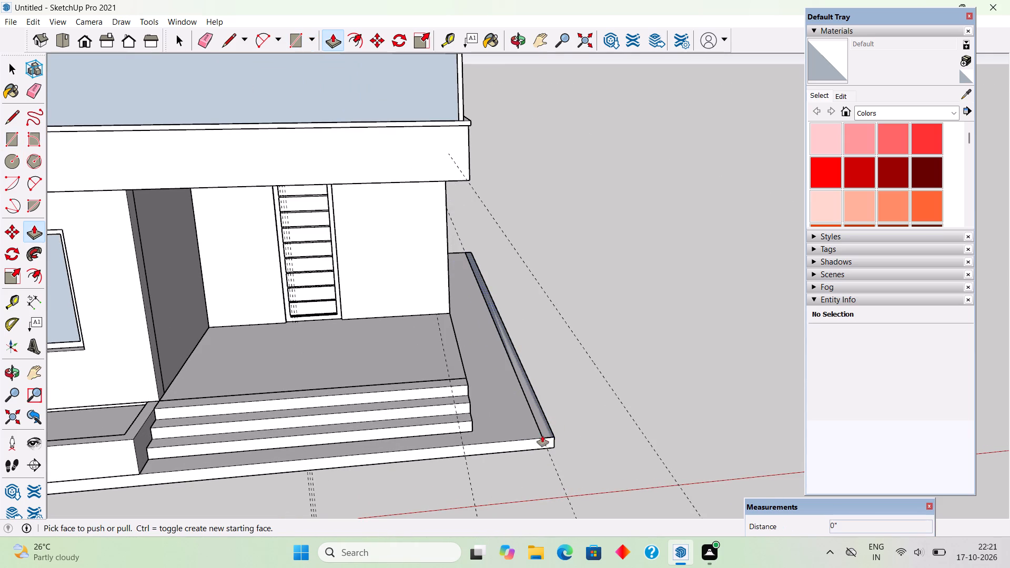
click(544, 427)
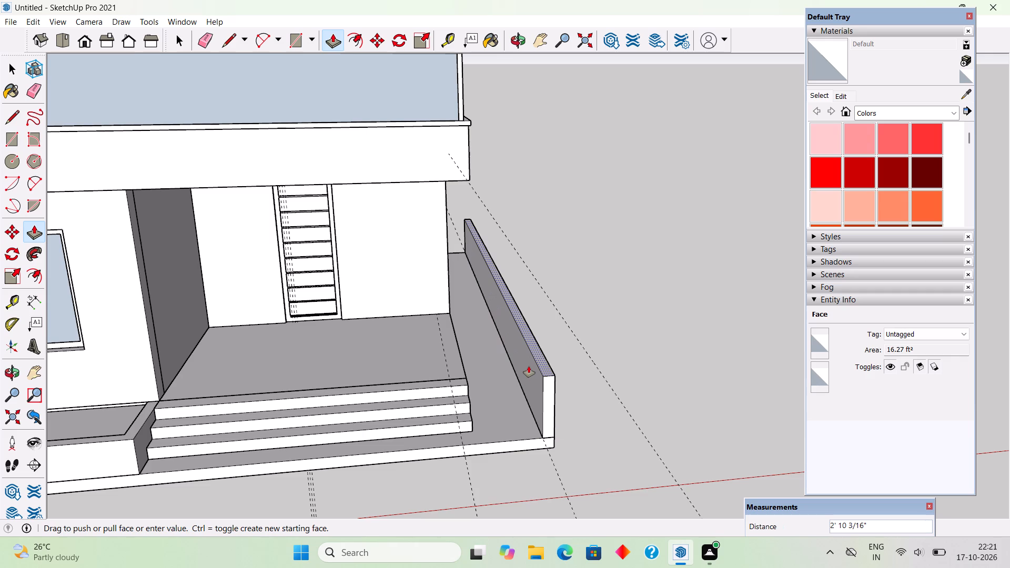
text(5')
key(Return)
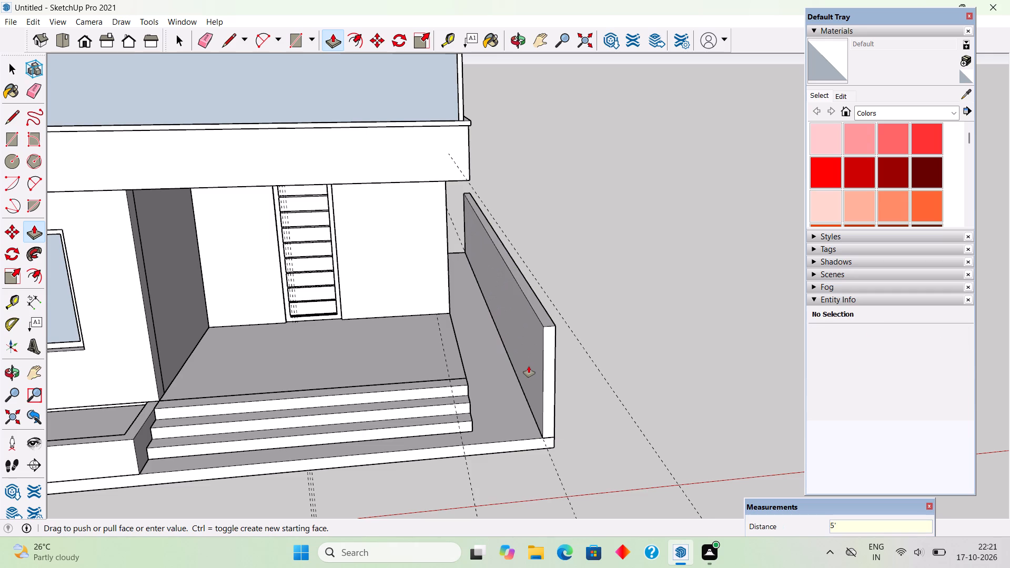
key(space)
triple_click(529, 366)
right_click(529, 366)
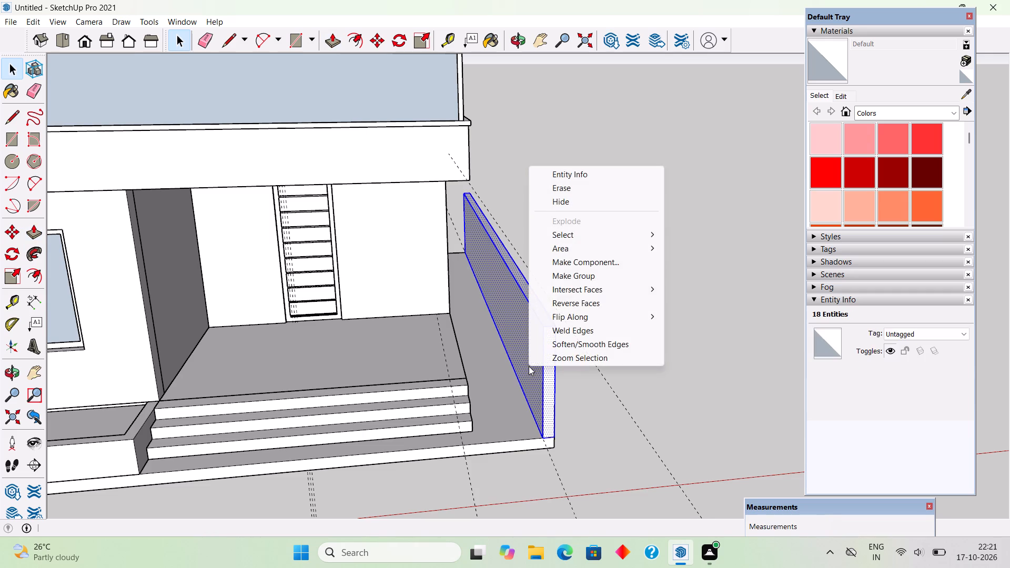
click(570, 273)
Open the base slab group and push its rear face 6' inward toward the house.
scroll(570, 273, down, 5)
middle_drag(547, 288, 390, 355)
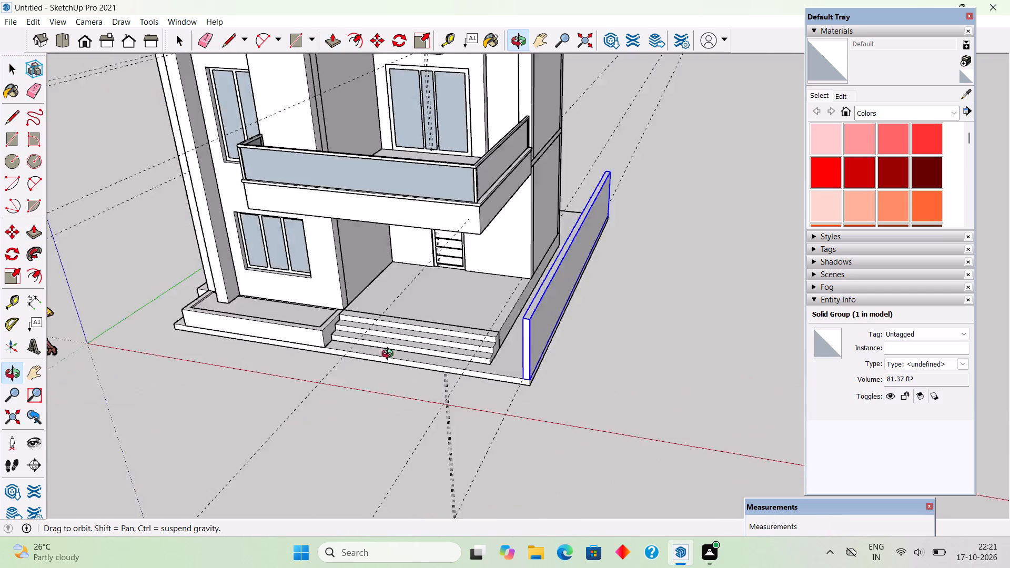
middle_drag(390, 355, 194, 370)
scroll(230, 386, down, 4)
middle_drag(763, 369, 168, 373)
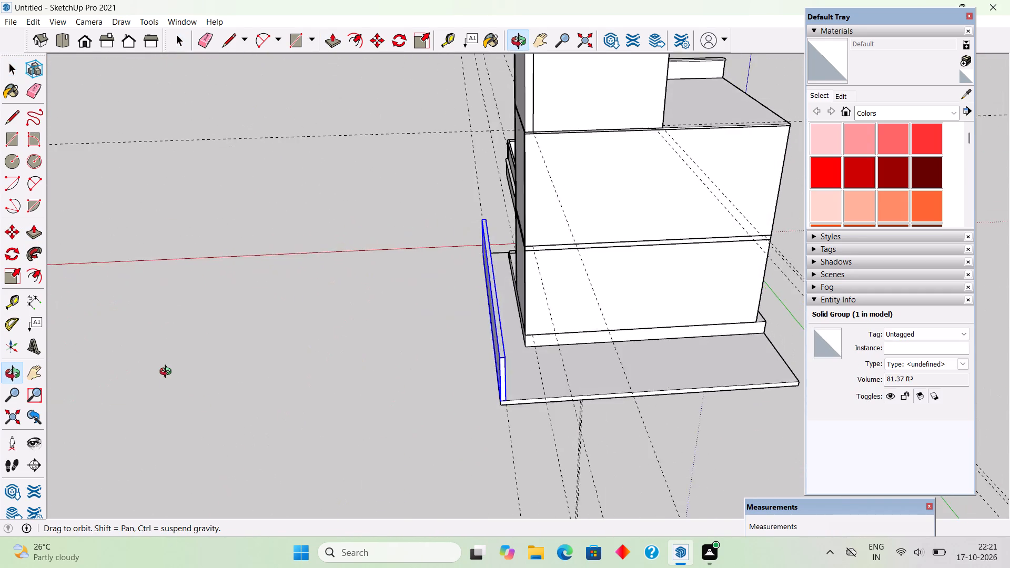
middle_drag(168, 373, 164, 374)
scroll(467, 449, up, 8)
click(562, 372)
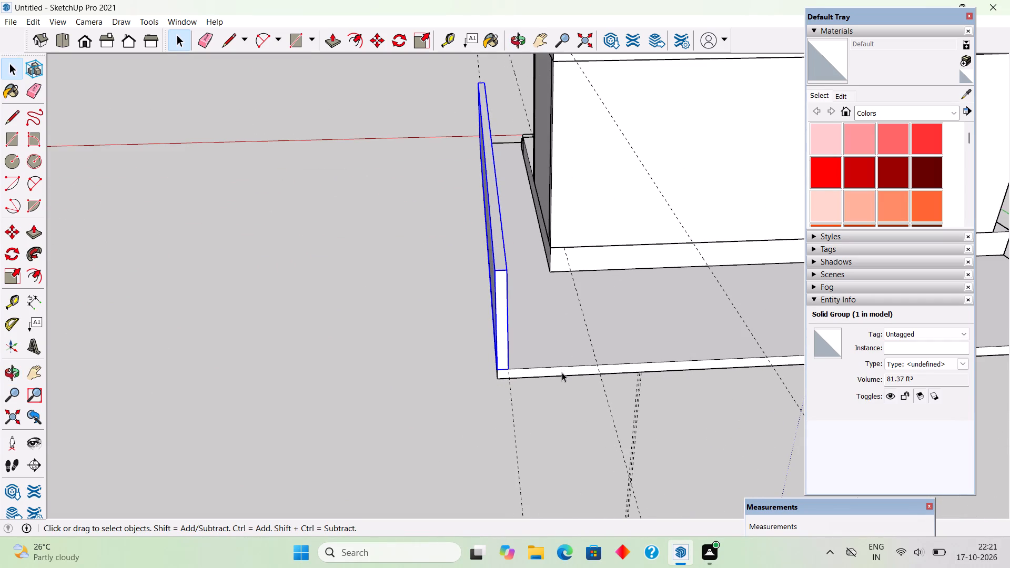
triple_click(562, 372)
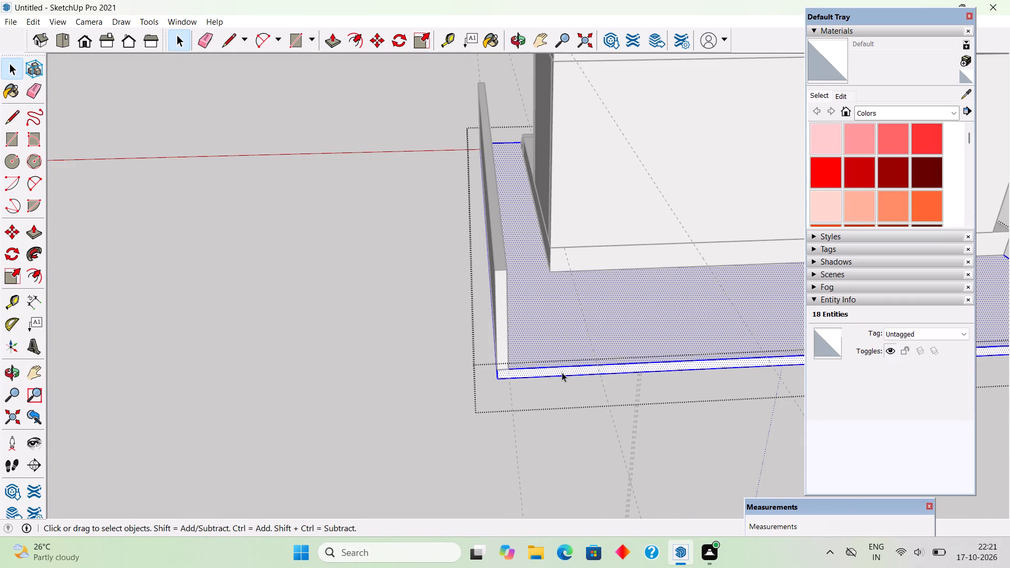
key(p)
click(564, 369)
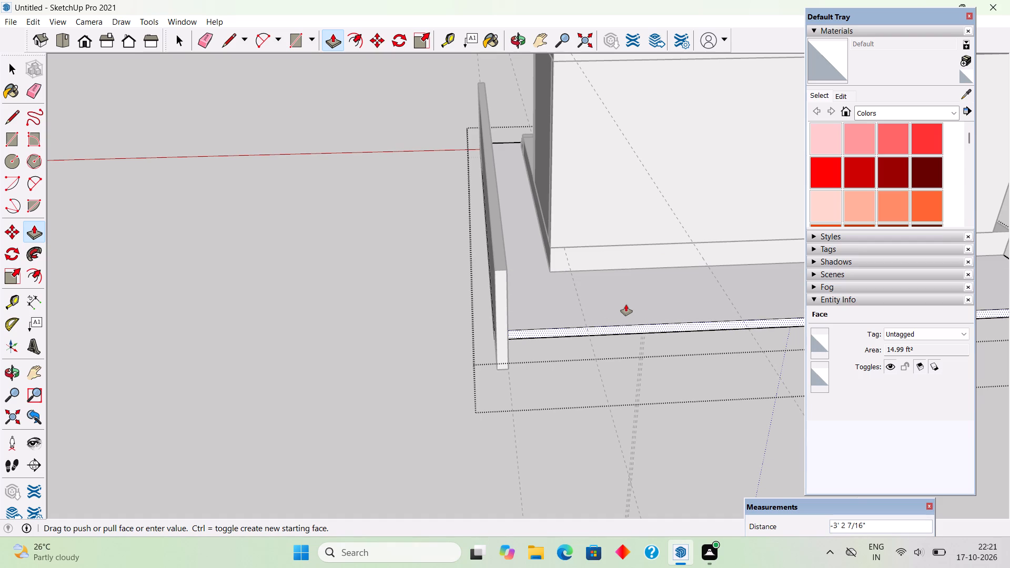
text(6')
key(Return)
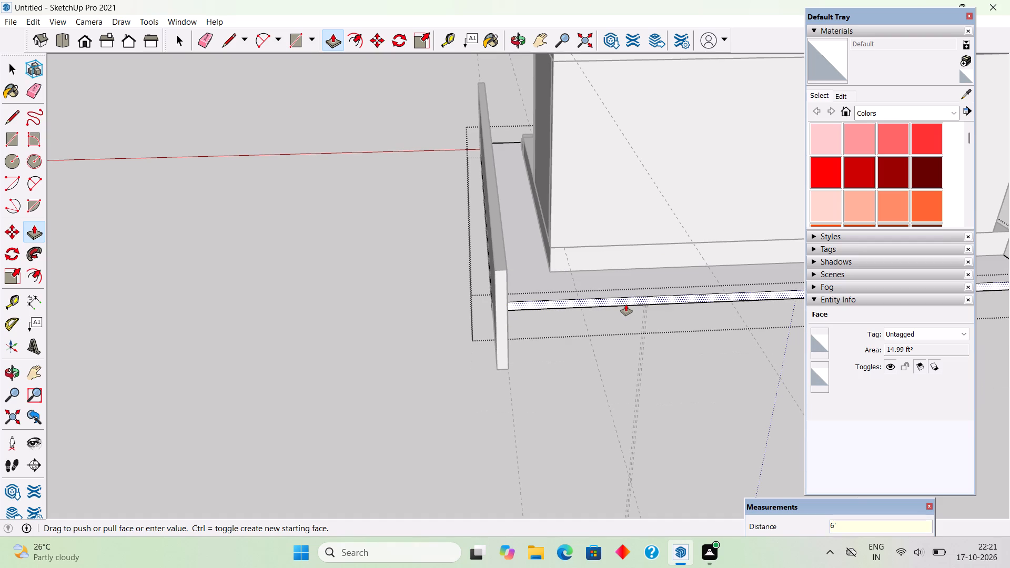
Shorten the side boundary wall by pushing its rear end face in 6', flush with the slab's rear edge.
key(space)
triple_click(501, 319)
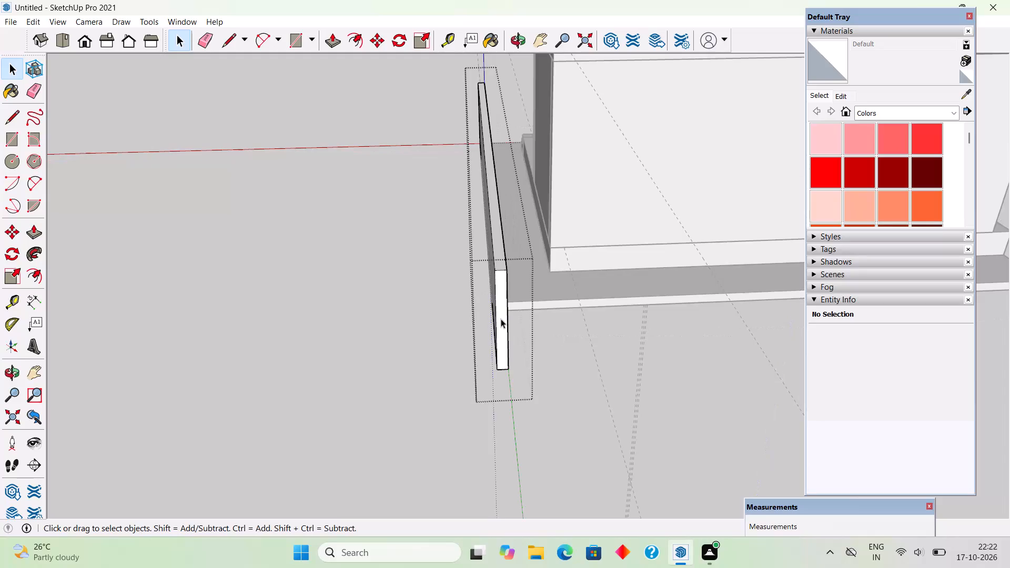
key(p)
click(501, 319)
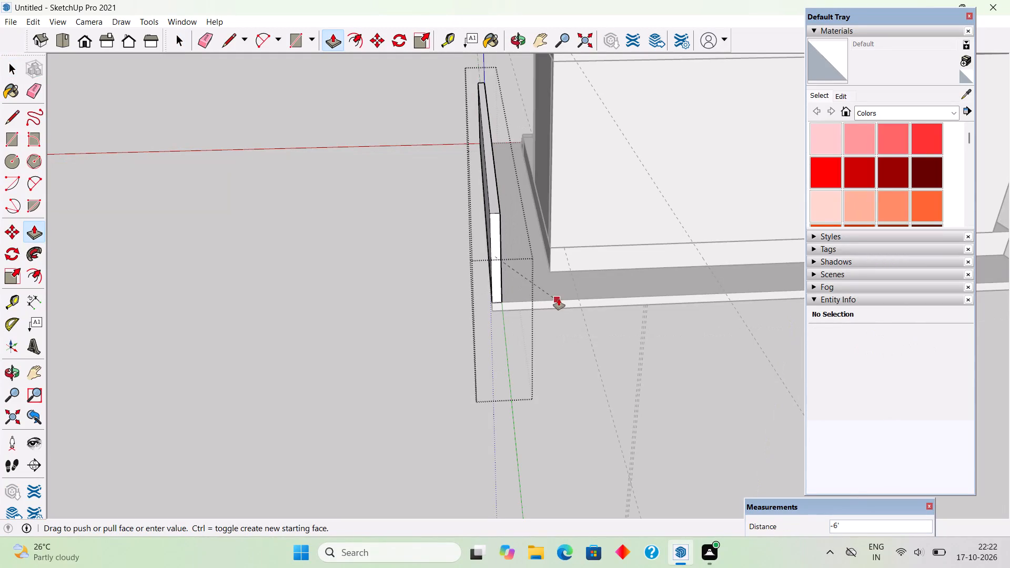
click(559, 299)
key(space)
click(438, 294)
Place a guide 6" inward from the base slab's rear edge.
scroll(422, 297, down, 11)
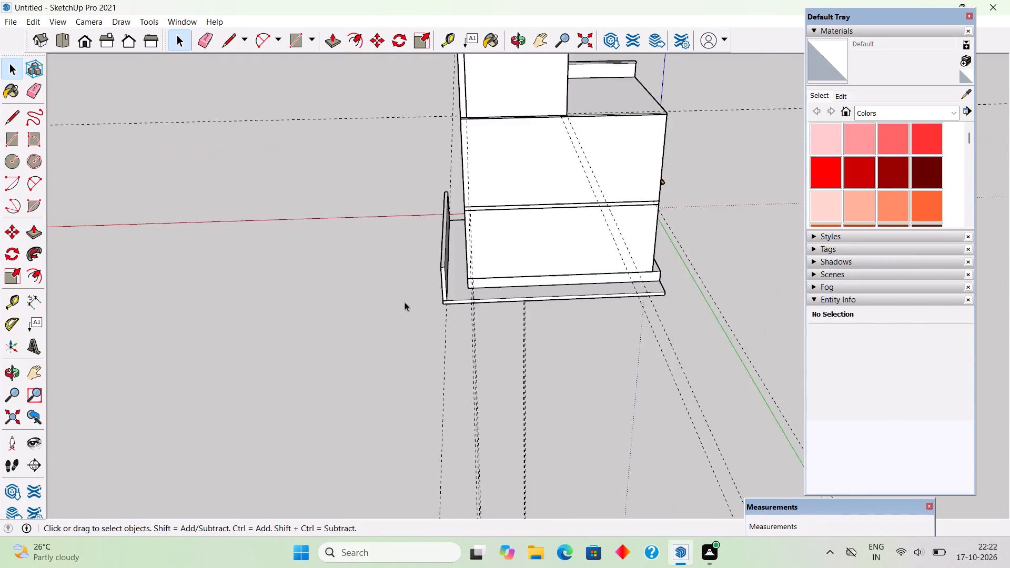
scroll(405, 302, down, 1)
middle_drag(706, 265, 534, 353)
scroll(525, 333, up, 5)
scroll(514, 287, up, 5)
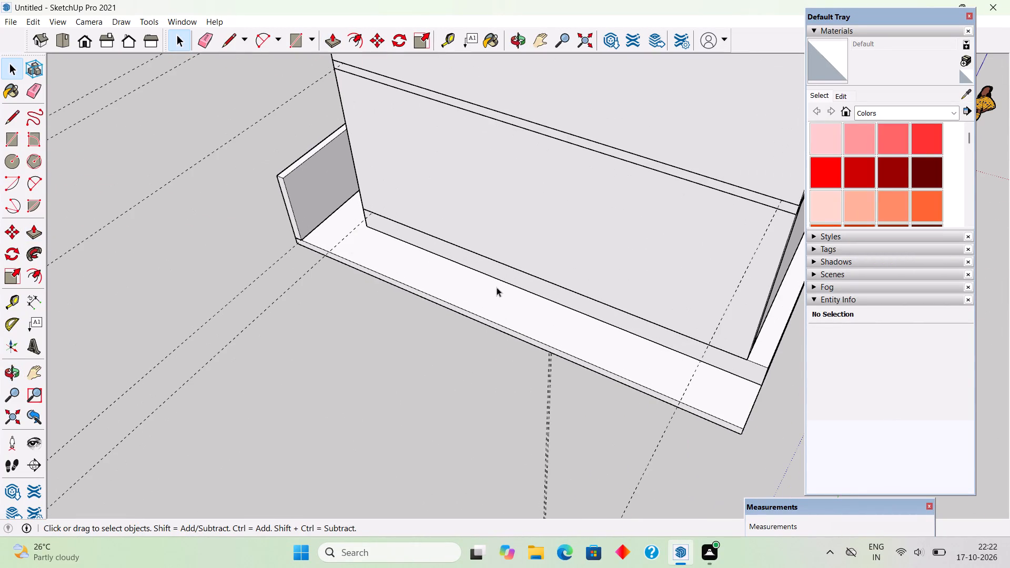
key(t)
click(470, 309)
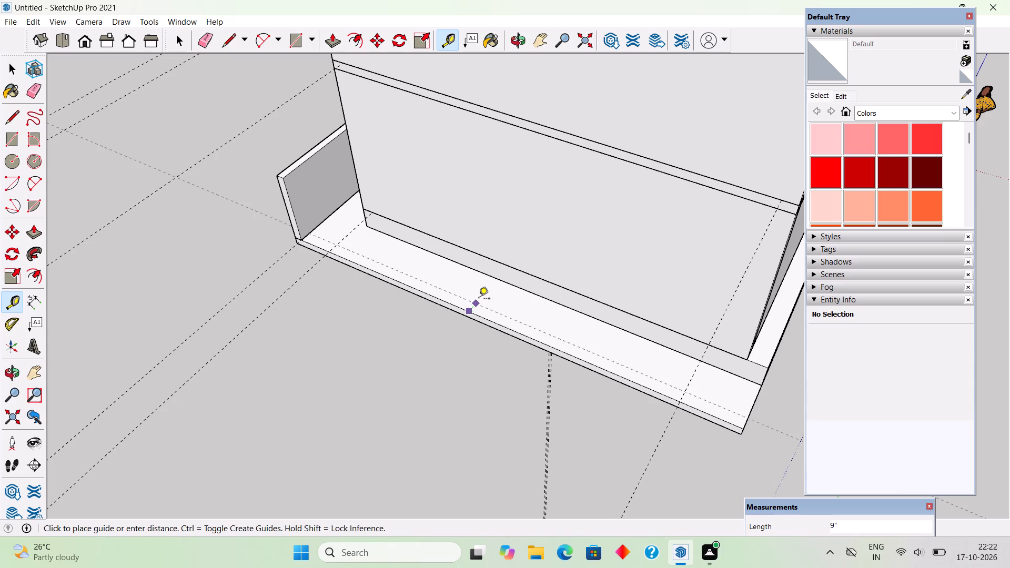
key(6)
key(shift+quotedbl)
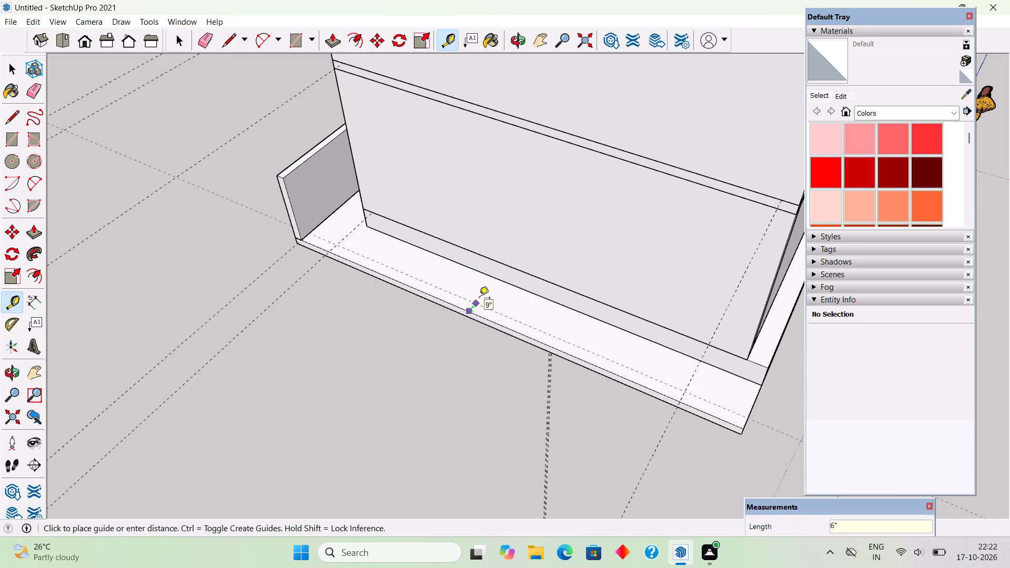
key(Return)
Draw a rectangle strip along the base slab's rear edge, from the side boundary wall to the opposite slab corner, bounded by the 6" guide.
key(r)
scroll(263, 238, up, 3)
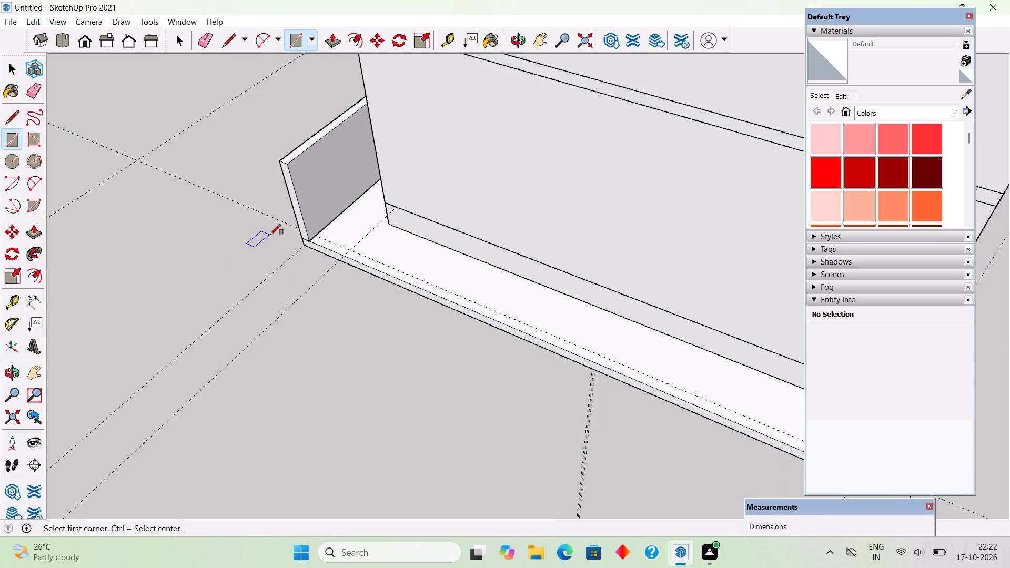
scroll(270, 235, up, 1)
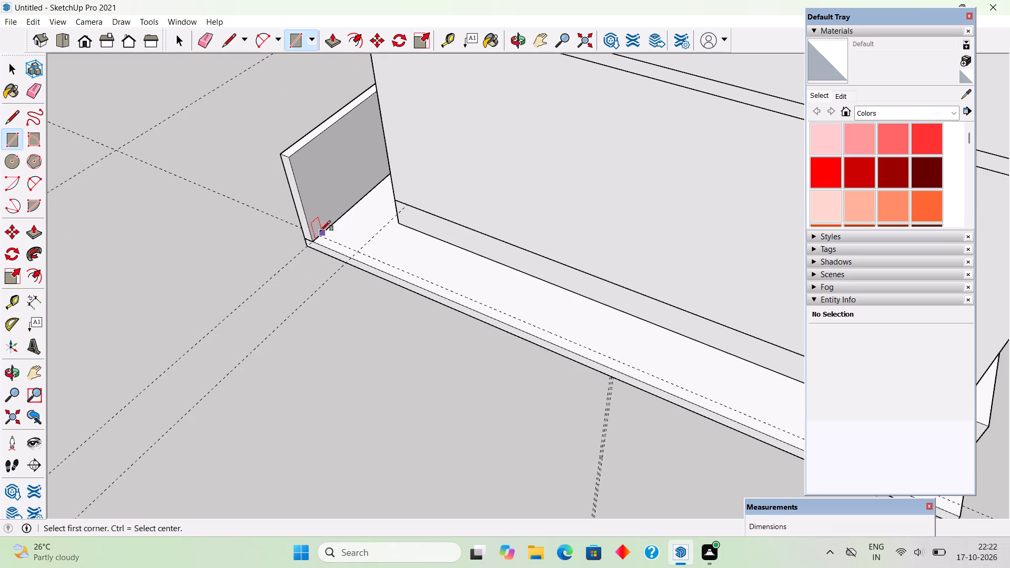
click(320, 233)
scroll(320, 233, down, 4)
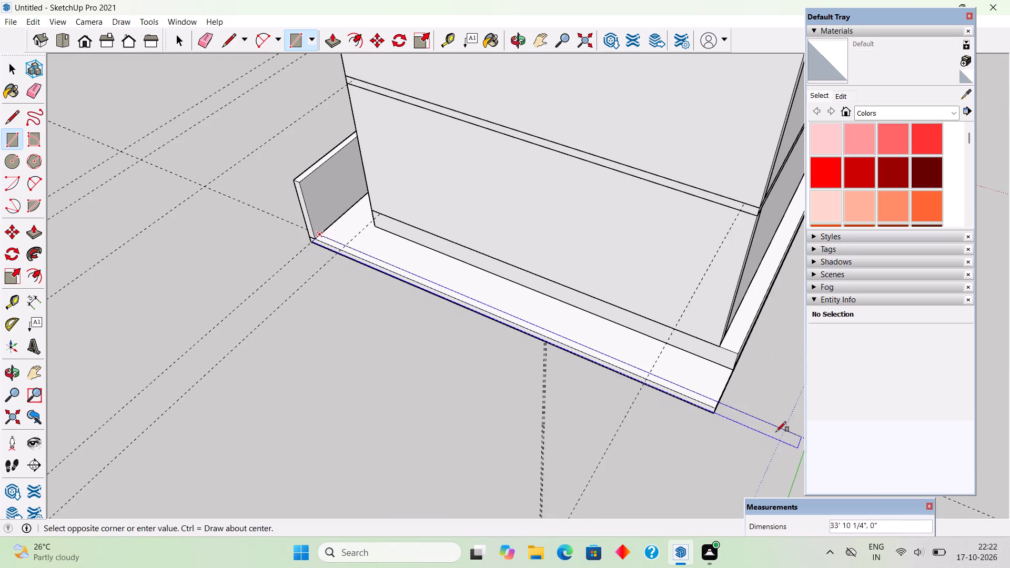
scroll(744, 419, up, 4)
click(704, 401)
Push/Pull the rear strip up 5' to form the rear boundary wall and make the wall a group.
key(p)
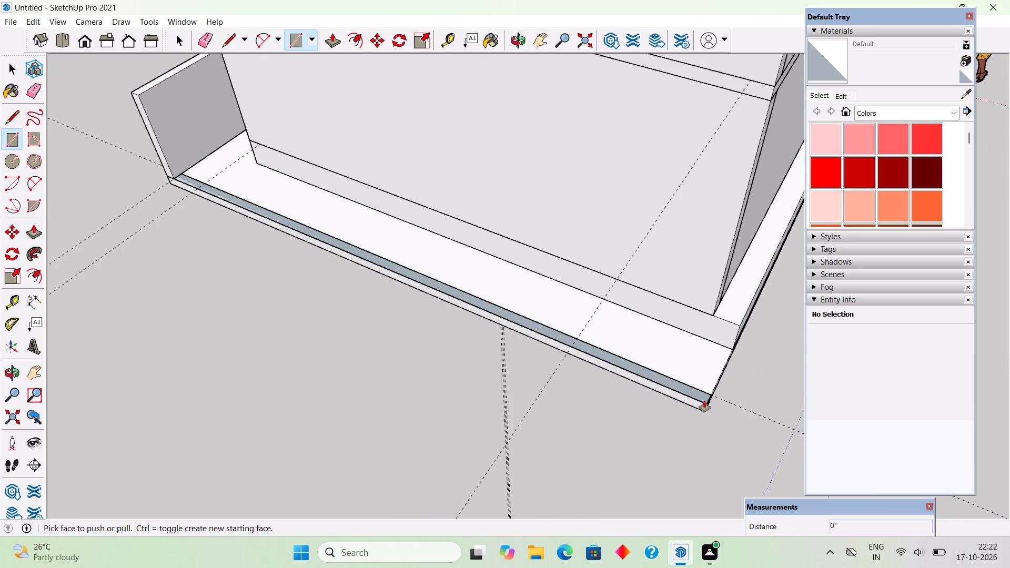
click(704, 396)
text(5')
key(Return)
key(space)
triple_click(704, 351)
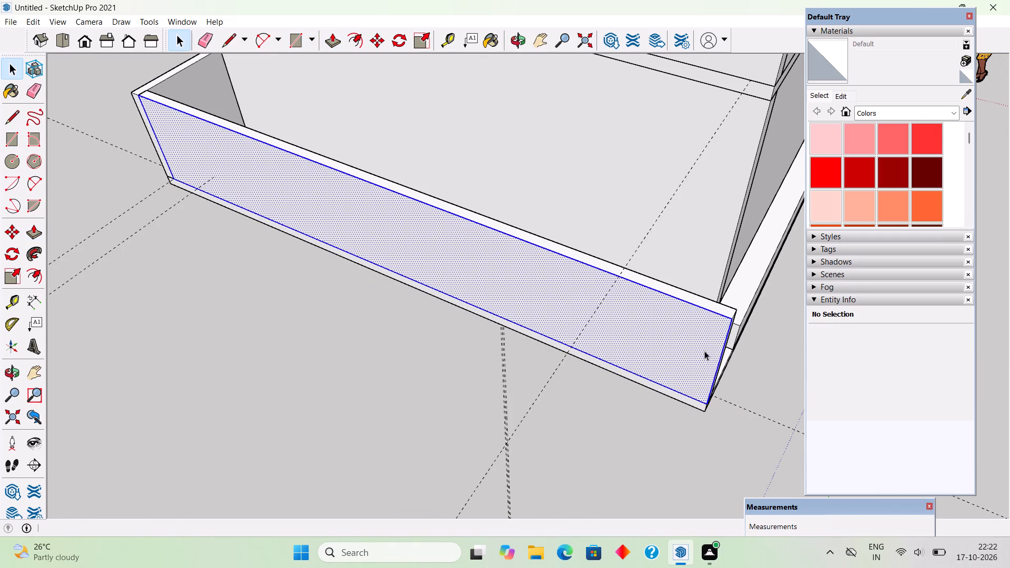
right_click(704, 351)
click(734, 259)
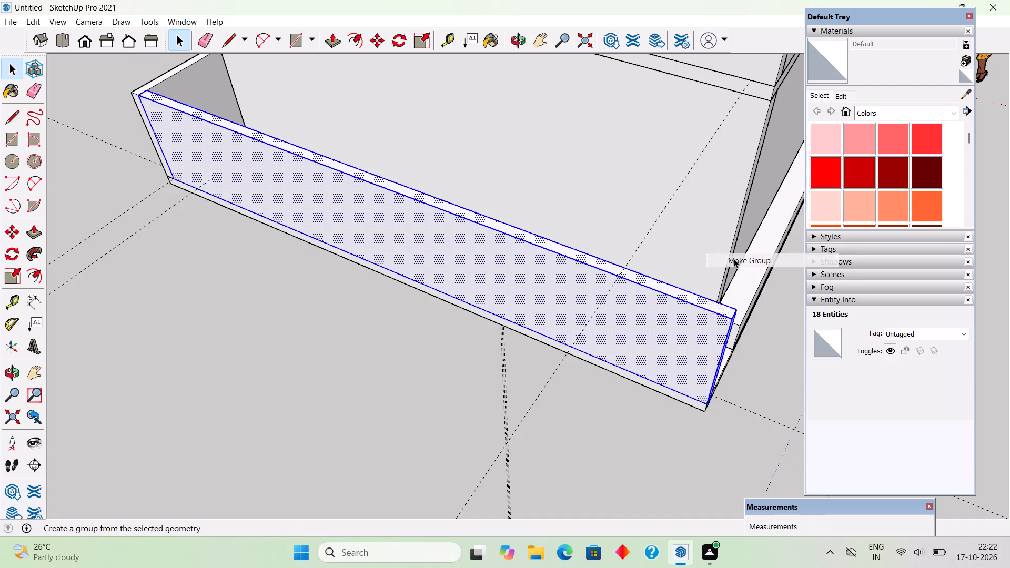
Open the plinth group and push its side face, away from the entrance steps, inward flush with the house's side wall.
middle_drag(561, 411, 275, 347)
middle_drag(398, 394, 275, 379)
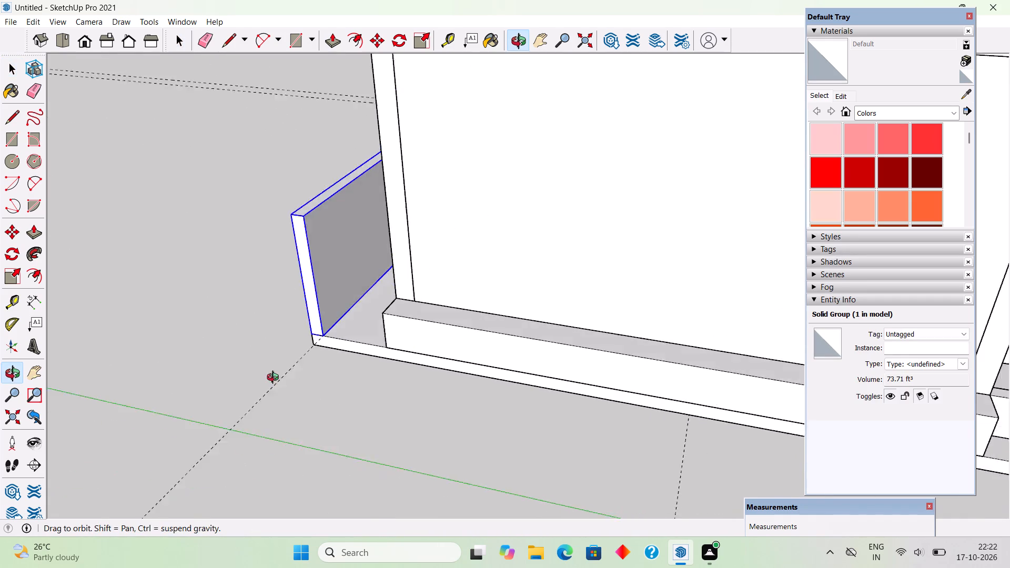
middle_drag(275, 379, 269, 378)
scroll(271, 378, down, 9)
middle_drag(242, 360, 27, 309)
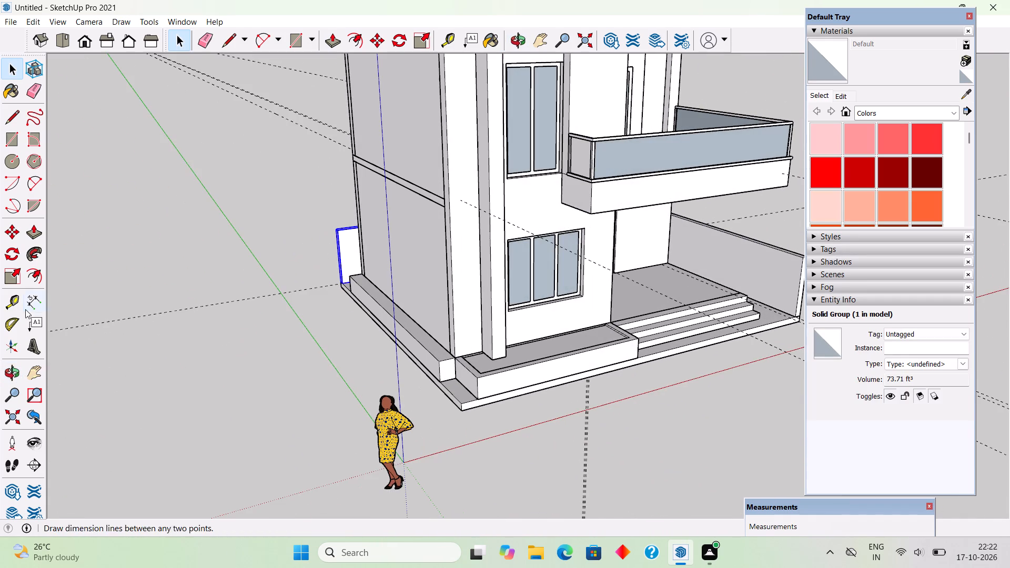
triple_click(419, 353)
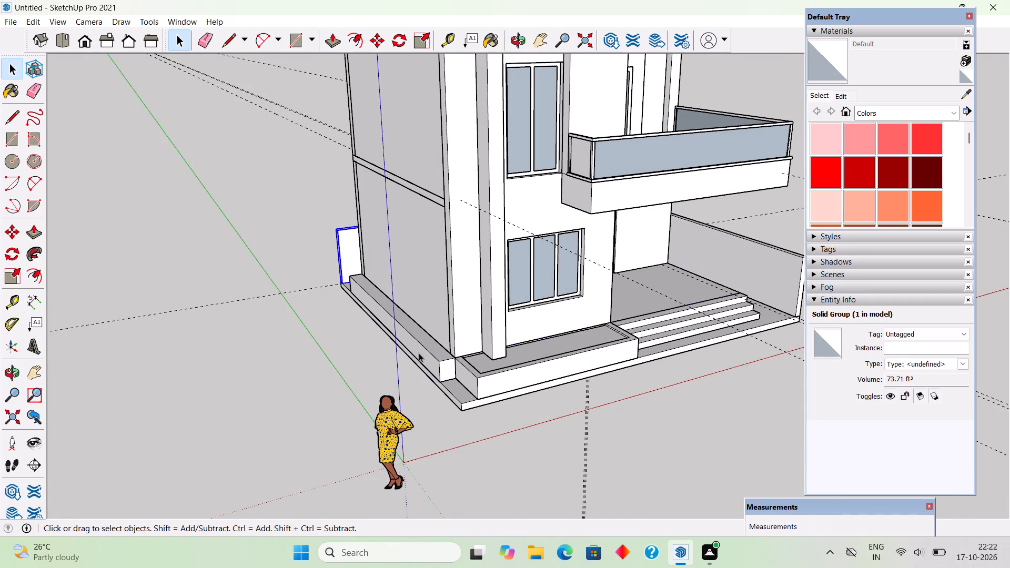
key(p)
click(419, 353)
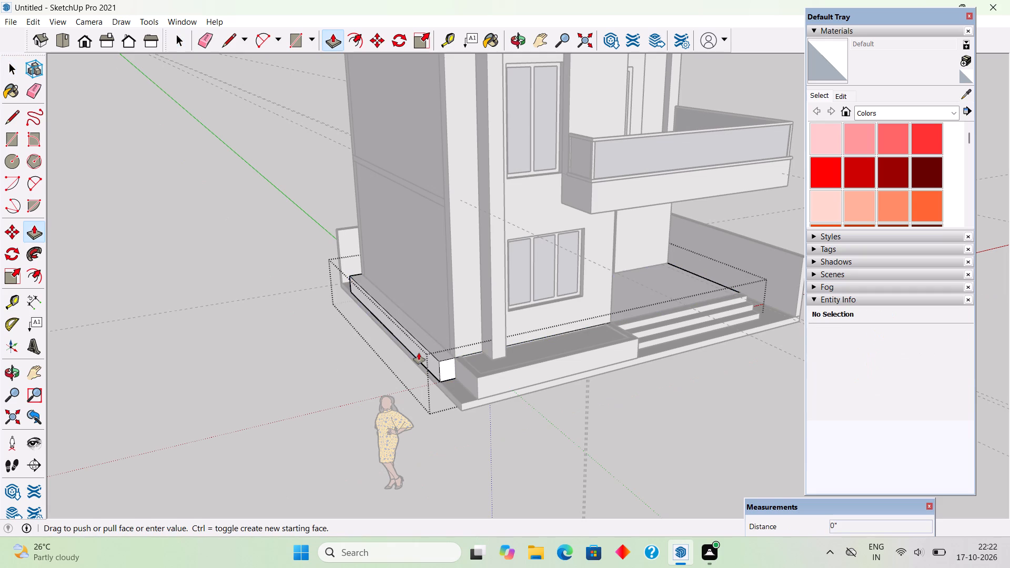
click(435, 338)
key(space)
click(208, 296)
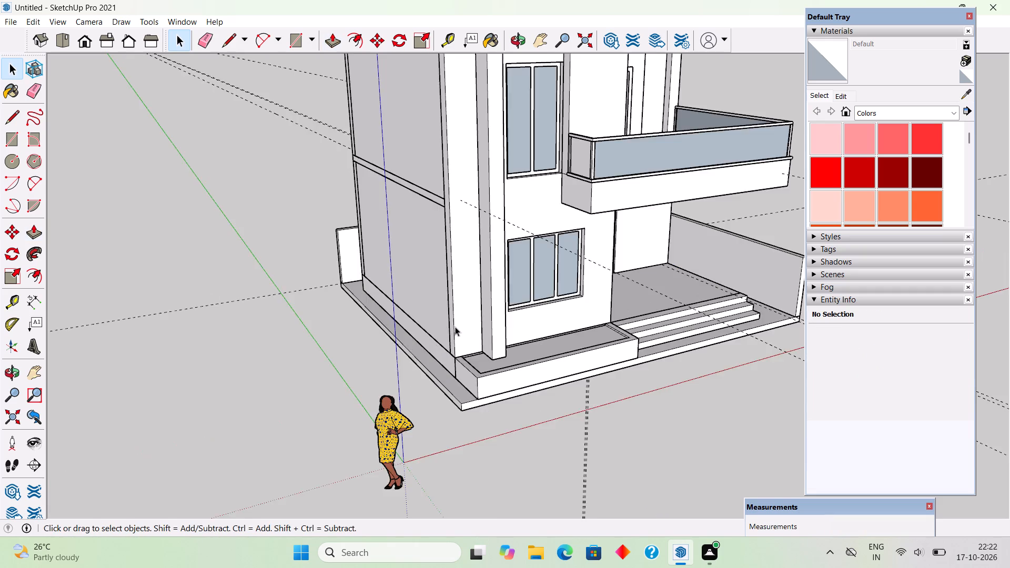
Place a guide 6" inward from the base slab's side edge on the side away from the entrance steps.
middle_drag(413, 351, 329, 410)
scroll(383, 326, up, 8)
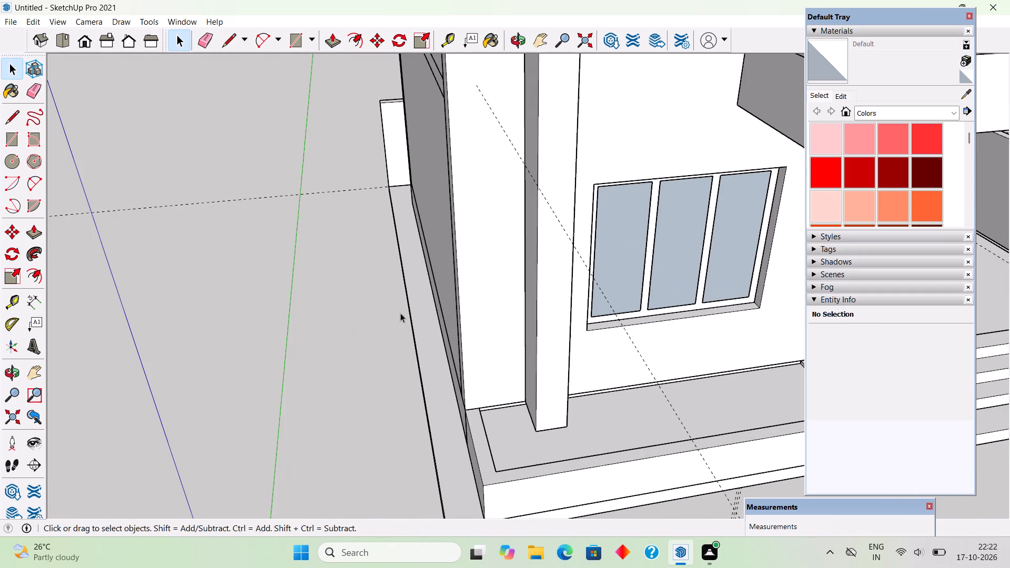
key(t)
click(410, 321)
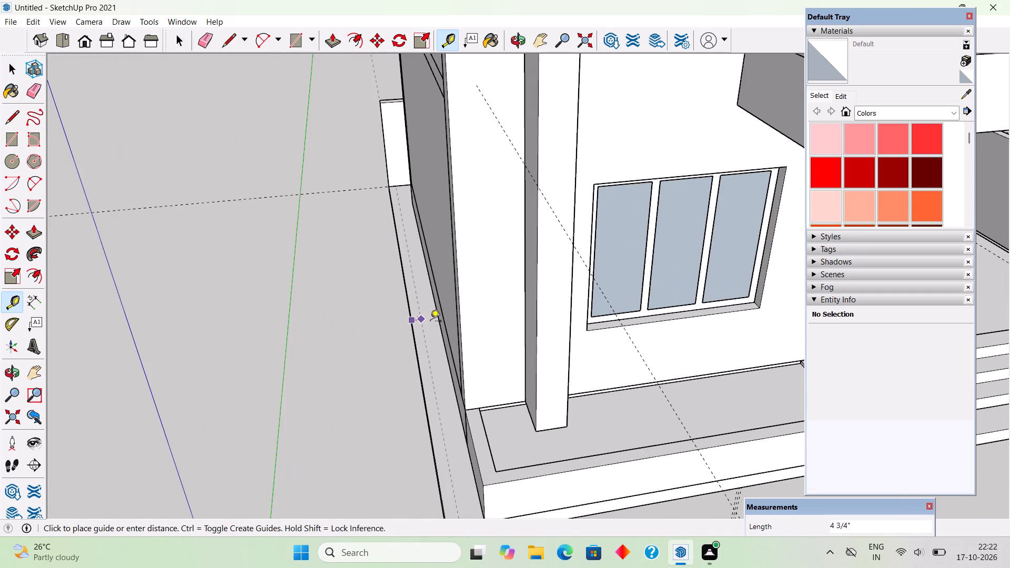
key(6)
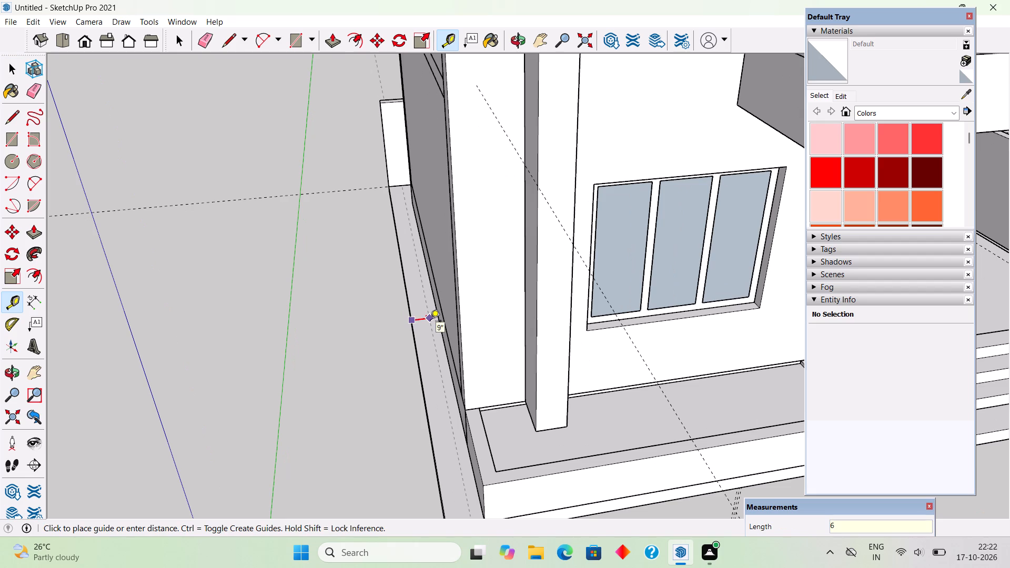
key(shift+quotedbl)
key(Return)
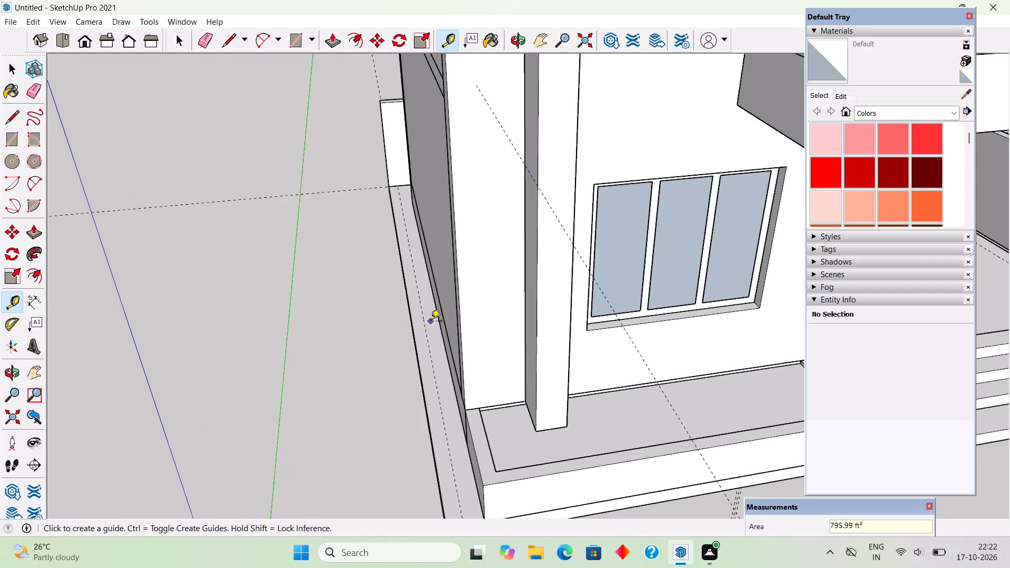
Draw a rectangle strip about 26' long between that side edge and the guide, from the rear wall to the slab's front edge.
key(r)
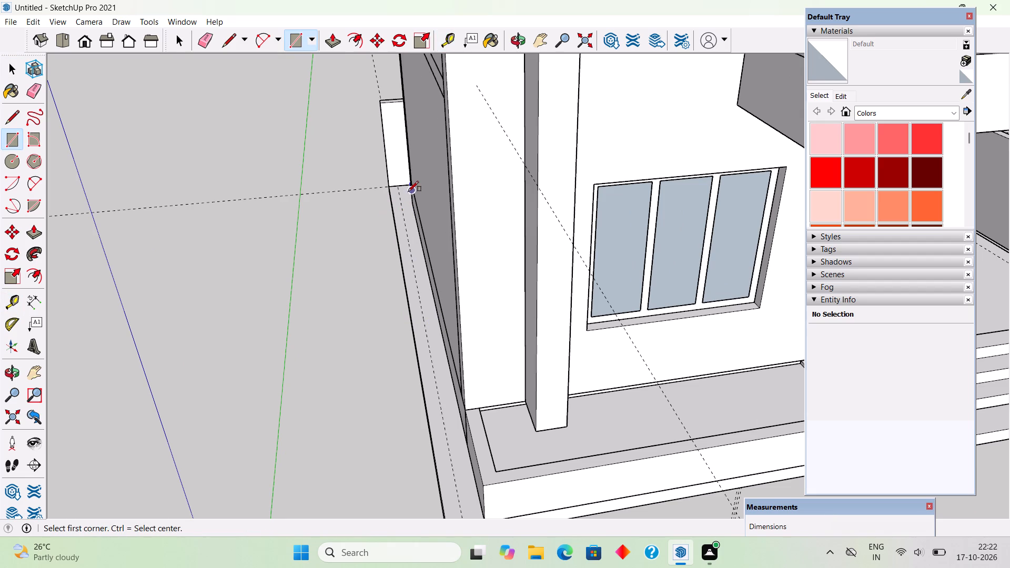
click(394, 182)
scroll(395, 249, down, 5)
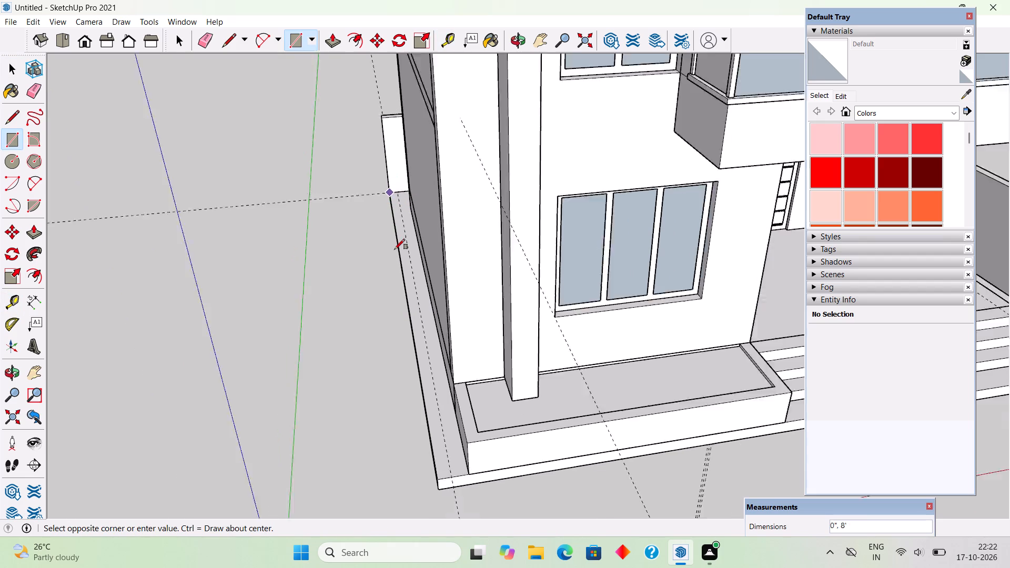
scroll(395, 249, down, 2)
scroll(462, 459, up, 5)
scroll(422, 348, up, 4)
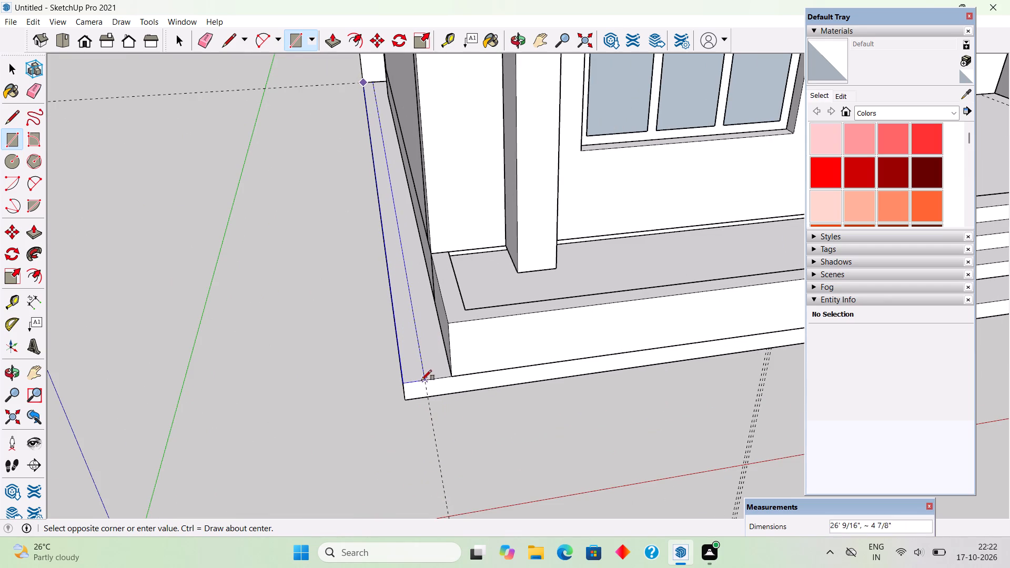
click(425, 382)
Push/Pull this side strip up 5' to form the second side boundary wall and make the wall a group.
key(p)
click(421, 372)
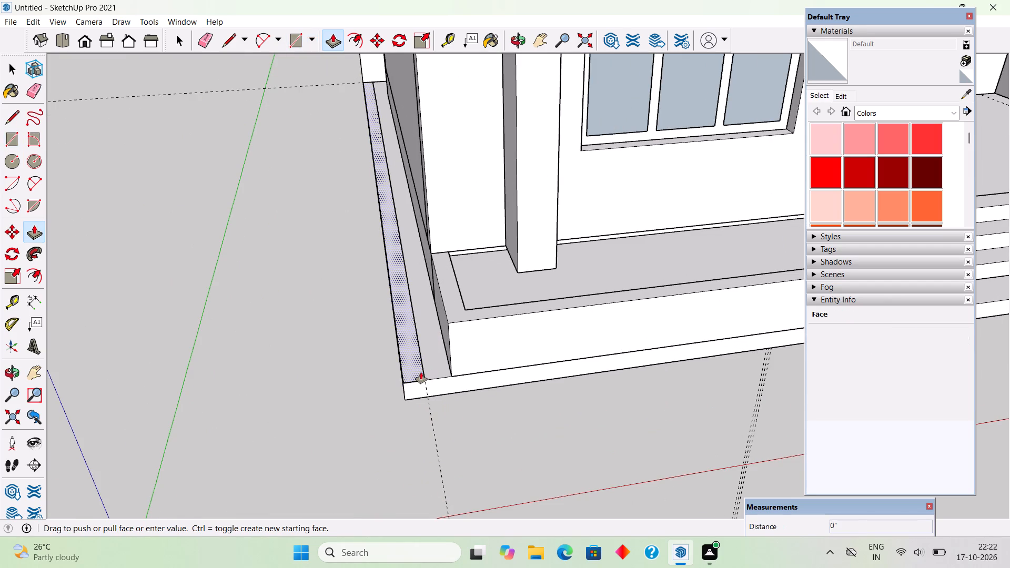
text(5')
key(Return)
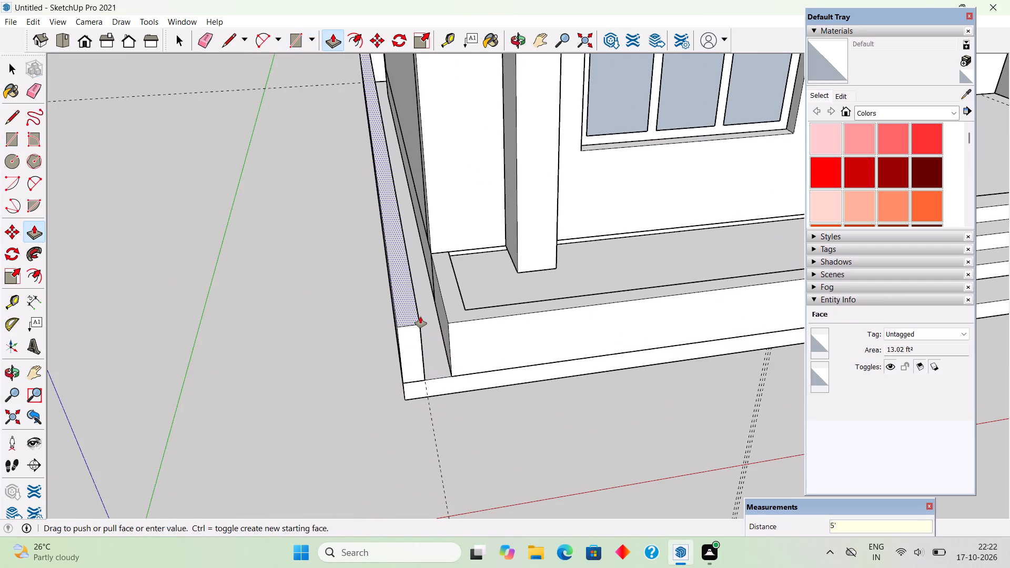
key(space)
triple_click(420, 317)
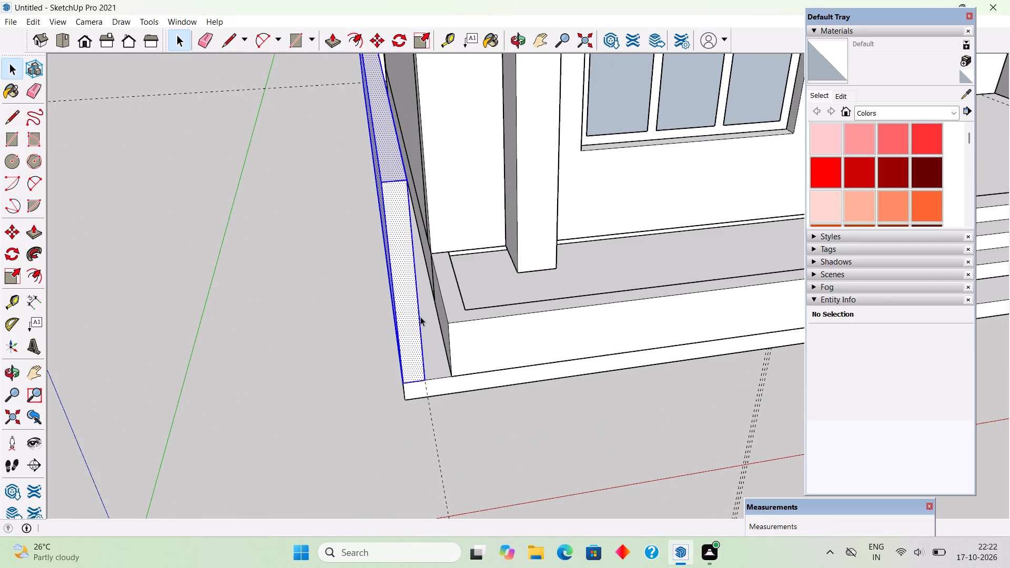
right_click(420, 317)
click(485, 433)
Examine the house front and both side boundary walls from several angles and distances.
scroll(485, 433, down, 5)
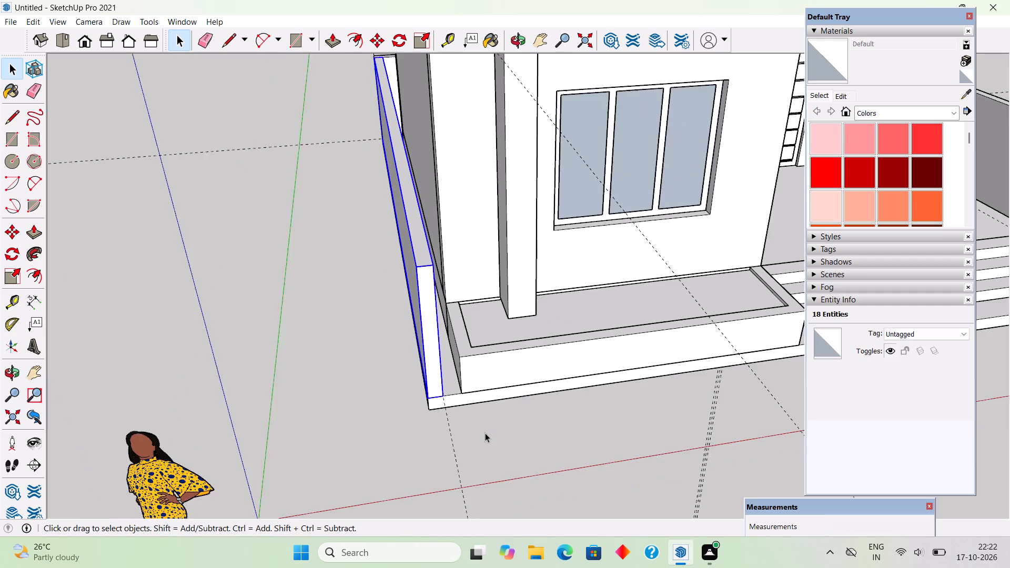
scroll(485, 433, down, 6)
middle_drag(454, 362, 330, 275)
scroll(330, 275, down, 8)
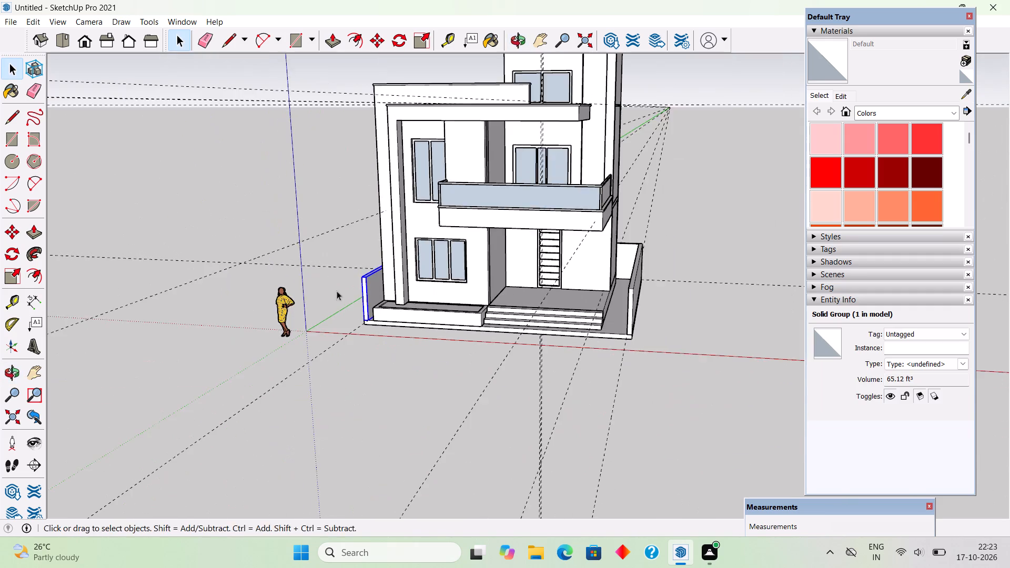
middle_drag(341, 302, 373, 329)
scroll(373, 329, up, 3)
scroll(430, 378, up, 2)
middle_drag(429, 371, 524, 362)
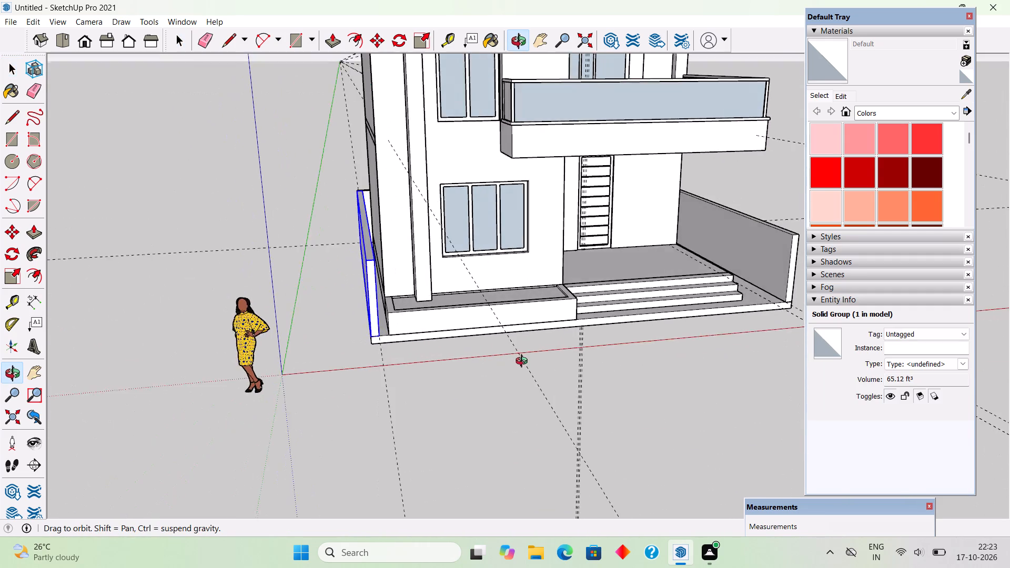
middle_drag(524, 362, 483, 358)
scroll(483, 358, down, 8)
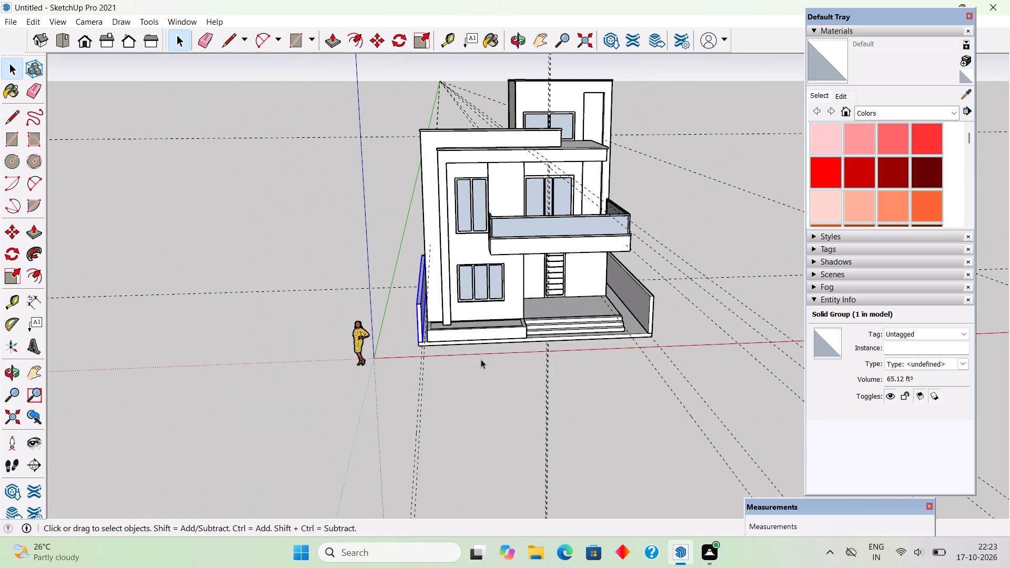
middle_drag(571, 341, 574, 343)
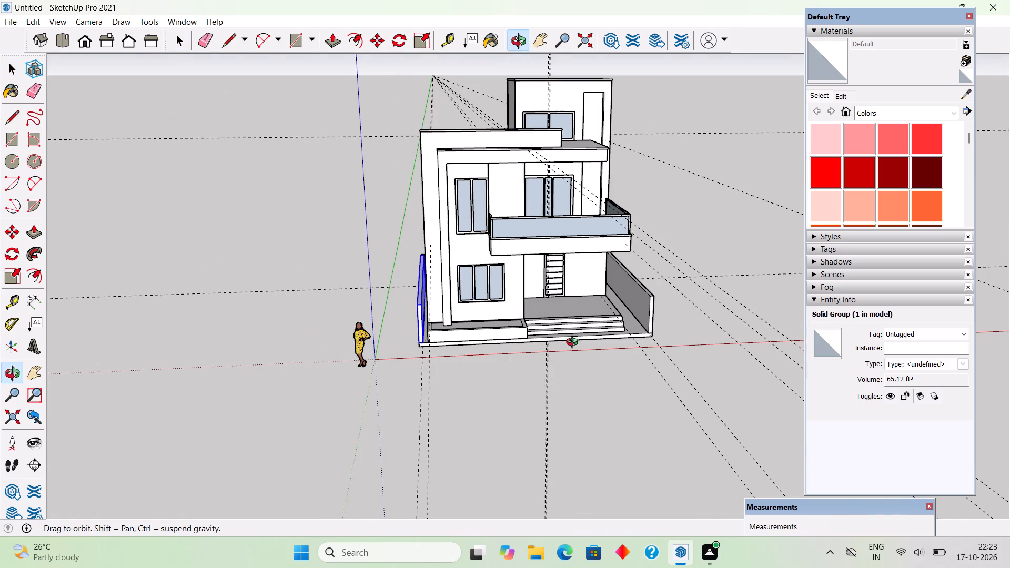
Open the base slab group and pull its side face outward 5' past the new side boundary wall, then close the group.
middle_drag(574, 343, 752, 364)
scroll(339, 371, up, 4)
scroll(387, 343, up, 5)
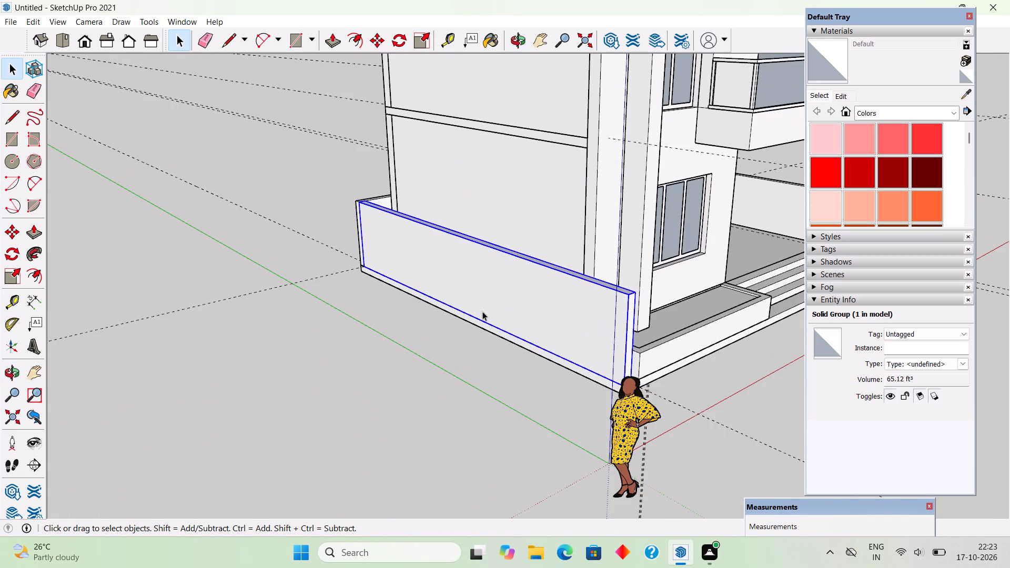
triple_click(478, 326)
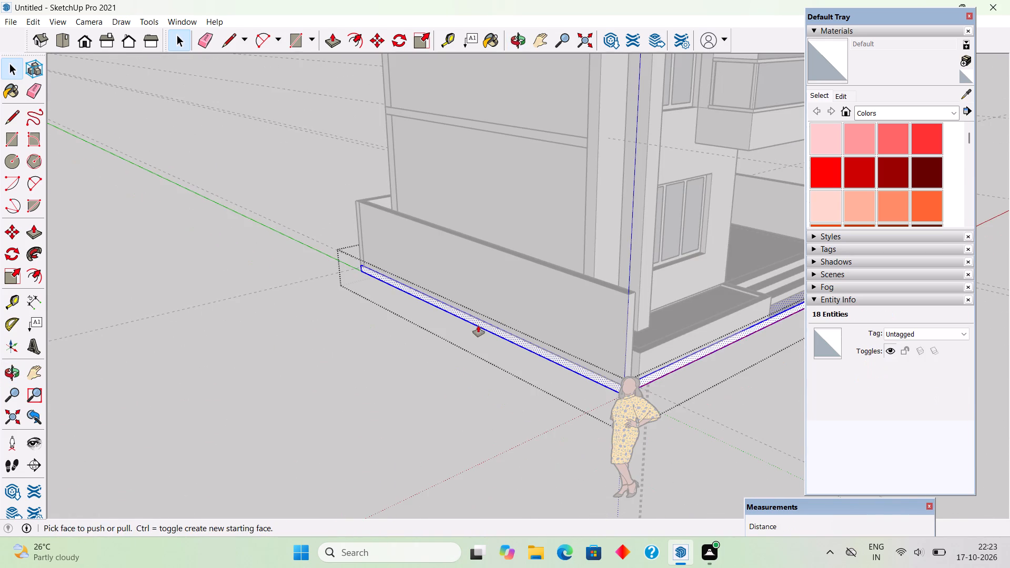
key(p)
click(478, 326)
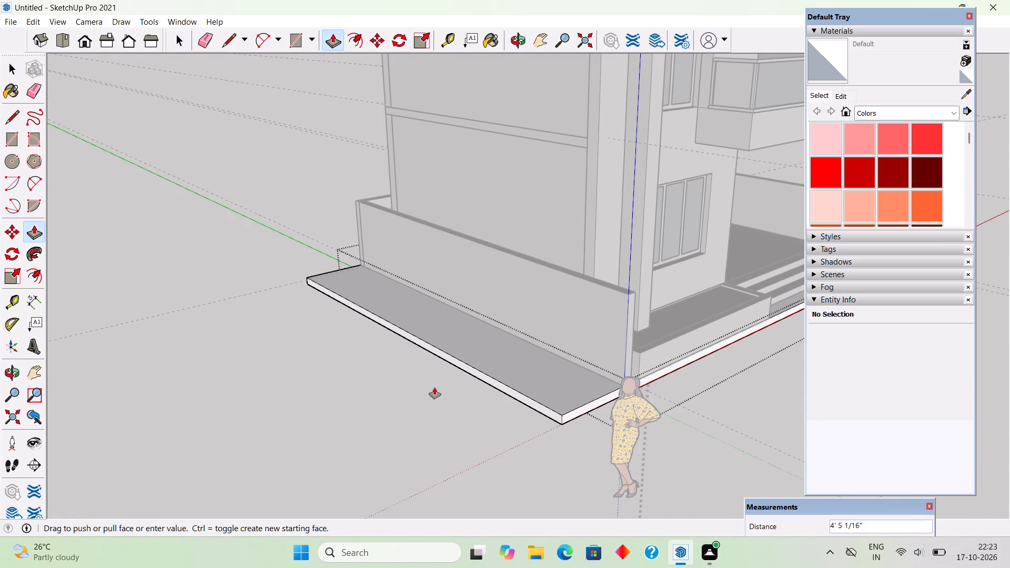
text(5')
key(Return)
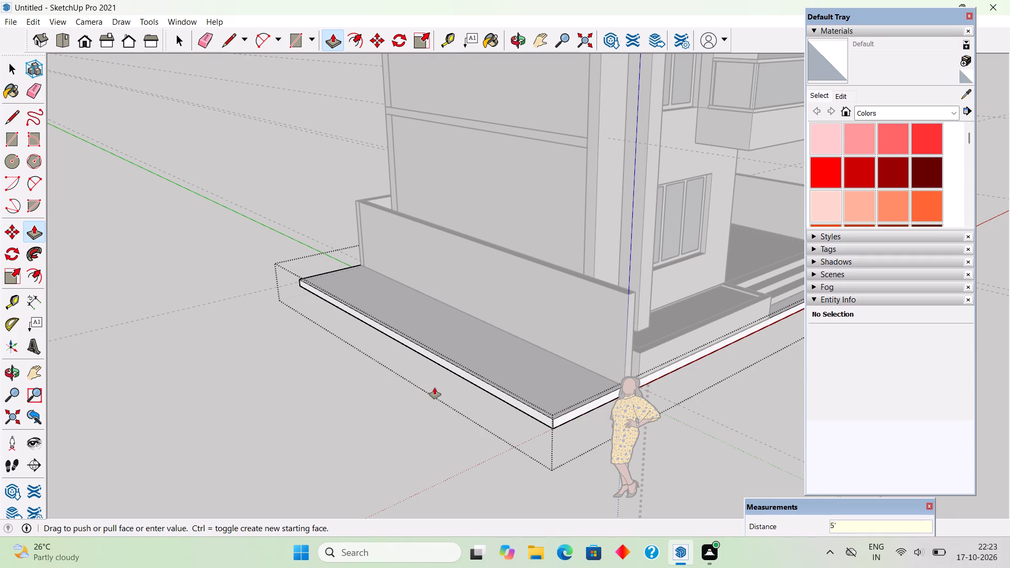
key(space)
double_click(455, 288)
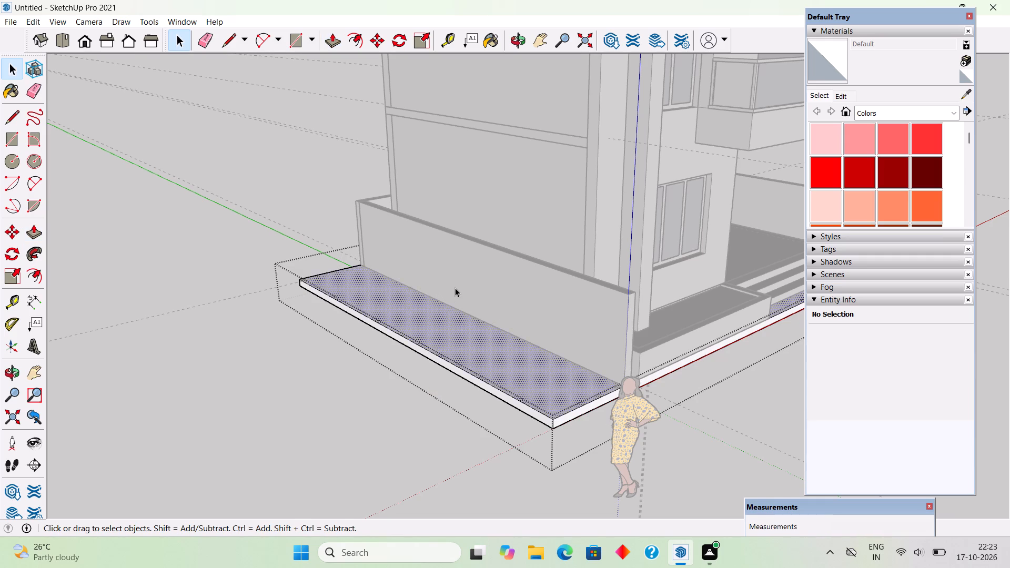
click(129, 236)
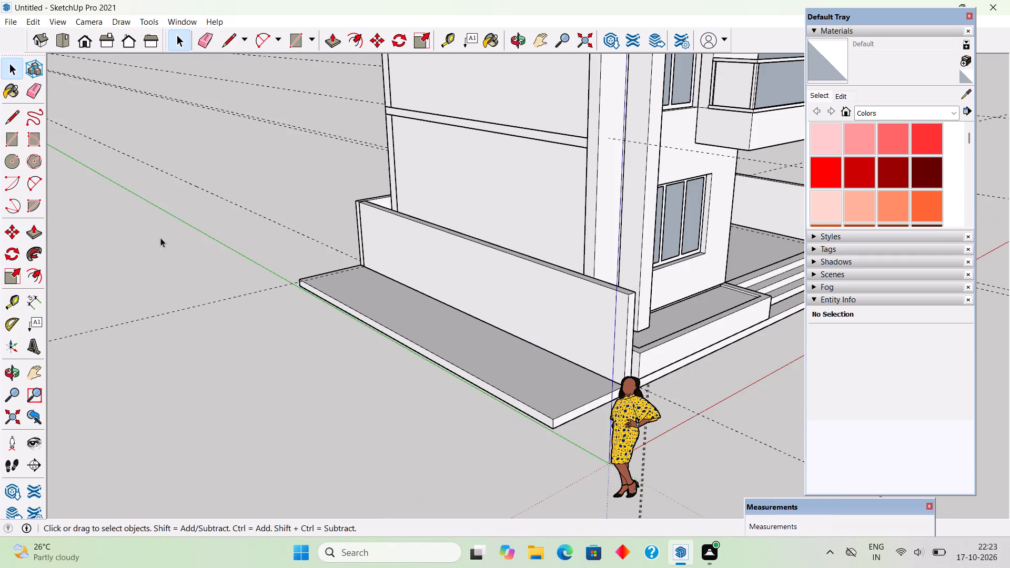
Delete the human scale figure standing near the origin.
scroll(647, 320, down, 5)
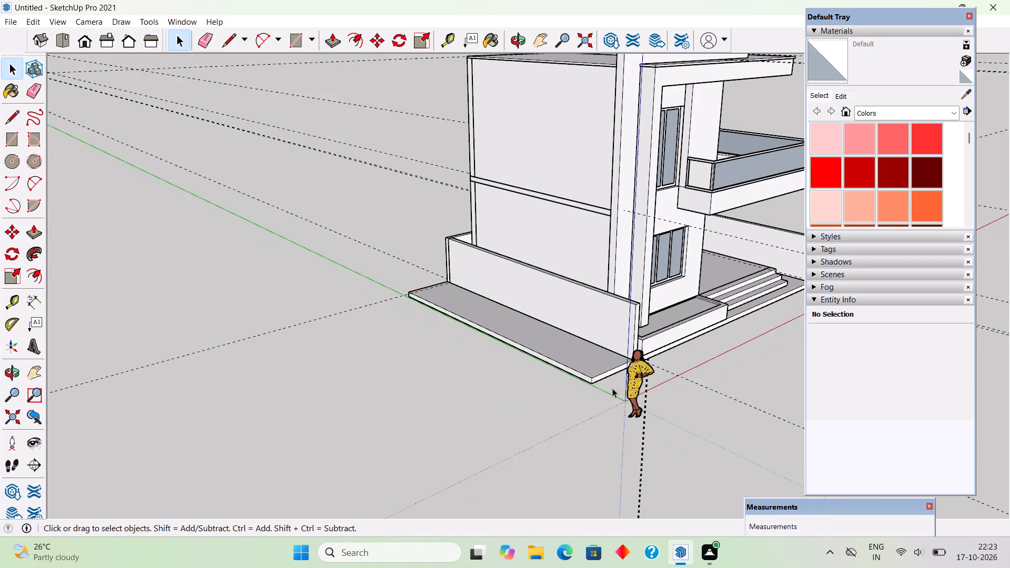
click(635, 381)
key(Delete)
Move the side boundary wall group 5' outward so it sits on the outer edge of the widened base slab.
scroll(636, 361, up, 3)
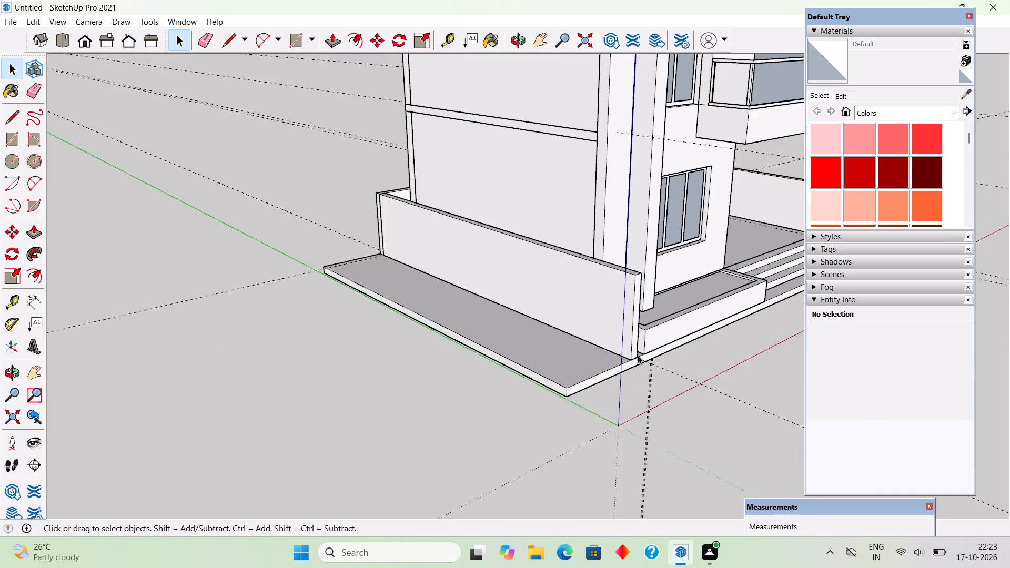
scroll(638, 355, up, 2)
click(638, 352)
key(m)
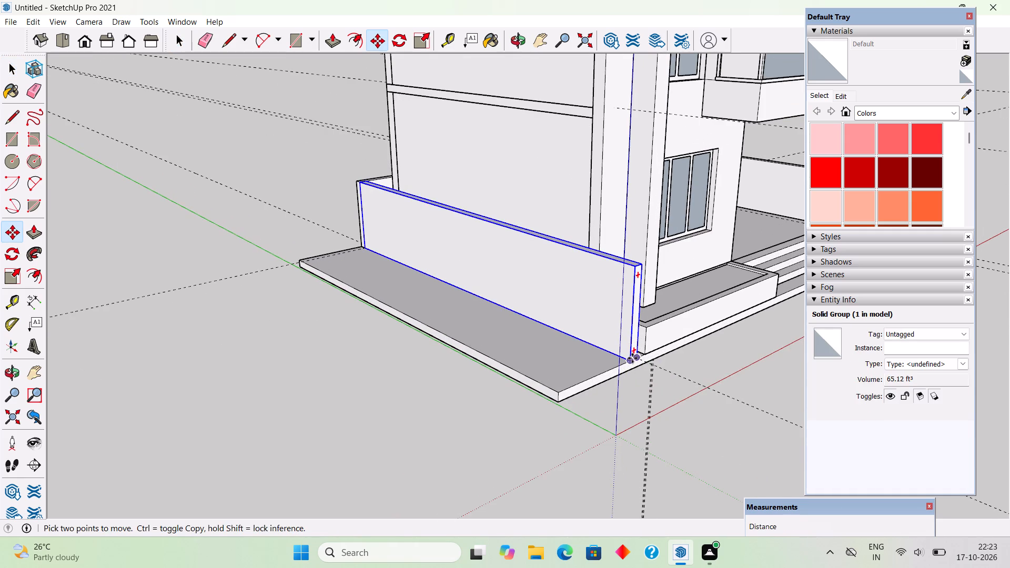
click(632, 358)
click(565, 391)
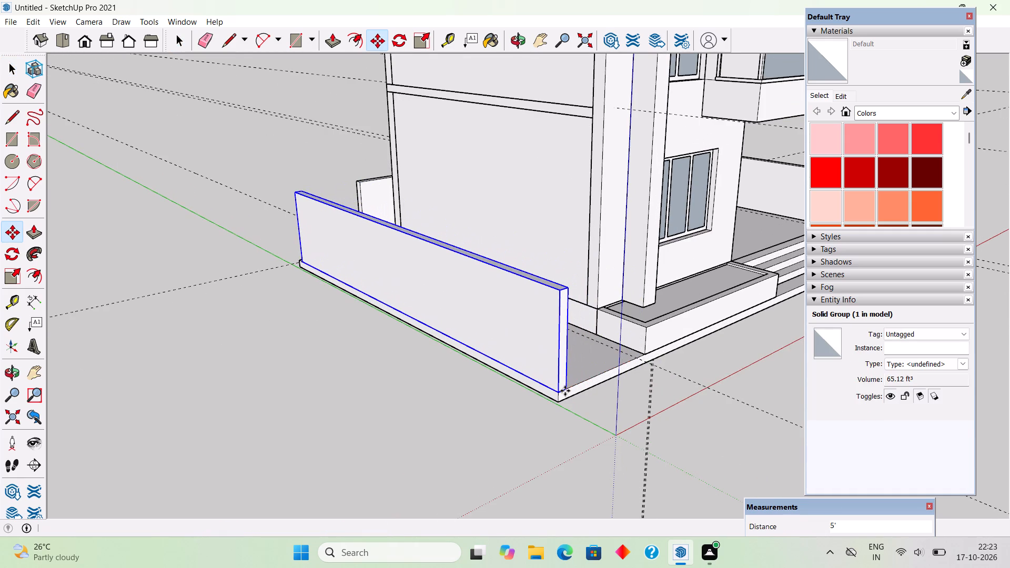
key(space)
Open the rear boundary wall group, Push/Pull its end face 5' to meet the moved side wall, and close the group.
middle_drag(417, 332, 824, 370)
scroll(824, 370, down, 1)
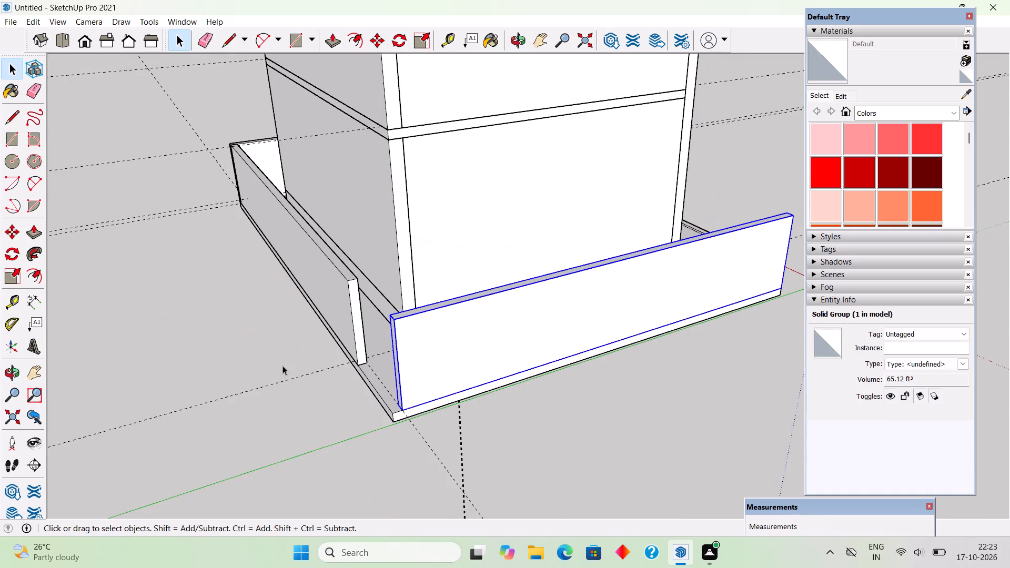
triple_click(356, 328)
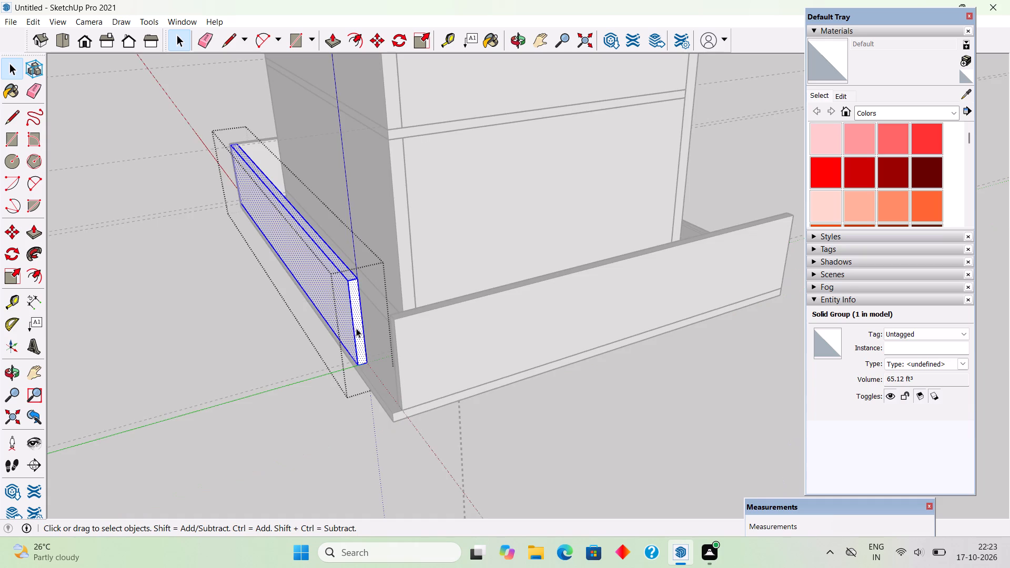
key(p)
click(356, 326)
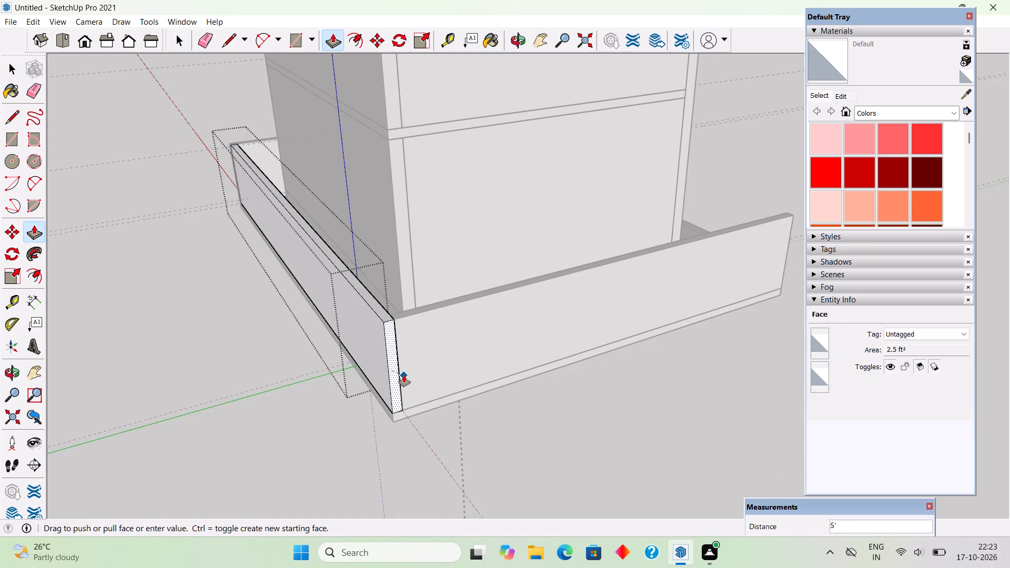
click(404, 376)
key(space)
click(457, 433)
Examine the house front and the boundary walls from several angles and distances.
middle_drag(520, 419, 259, 381)
scroll(313, 392, down, 4)
middle_drag(259, 381, 217, 372)
middle_drag(567, 351, 278, 328)
scroll(284, 328, down, 7)
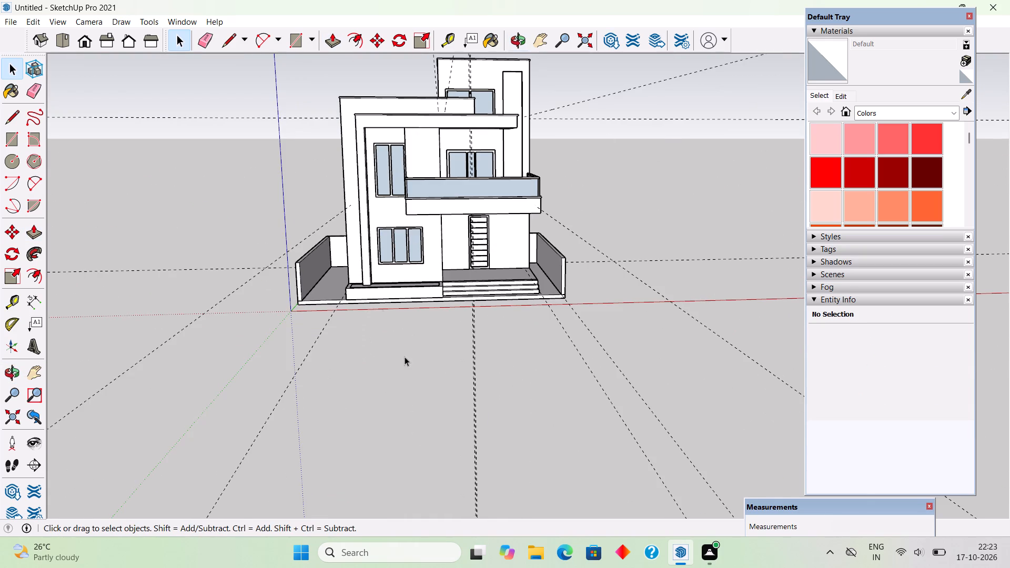
middle_drag(405, 357, 446, 374)
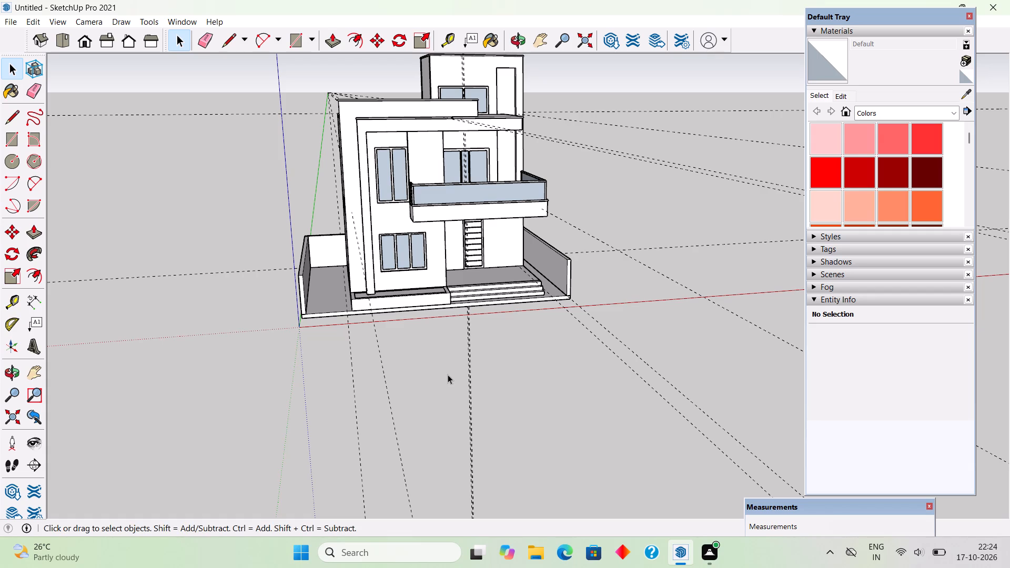
scroll(448, 374, down, 10)
scroll(376, 306, down, 5)
middle_drag(396, 345, 384, 308)
middle_drag(384, 308, 395, 249)
scroll(395, 249, down, 2)
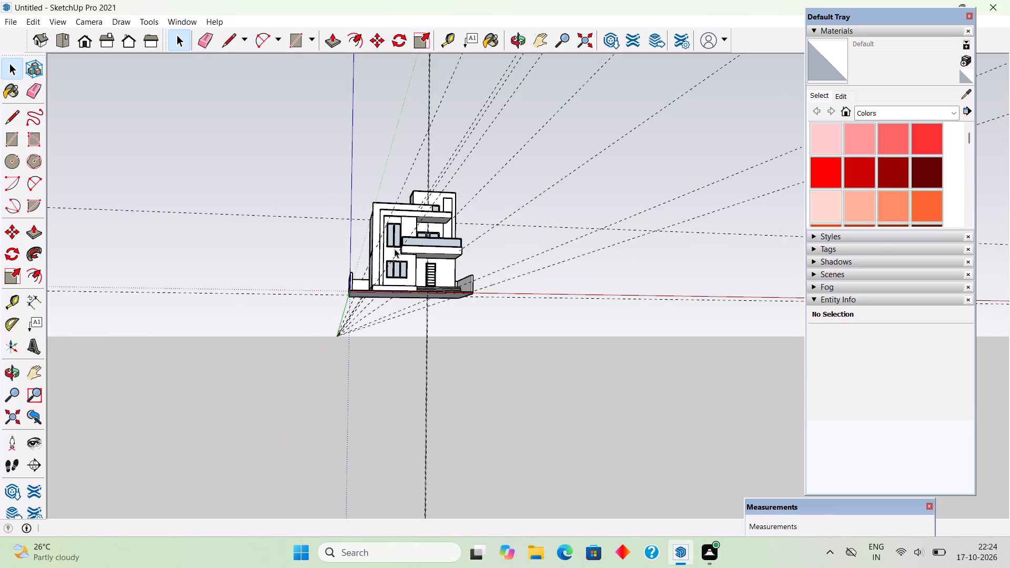
drag(423, 245, 492, 226)
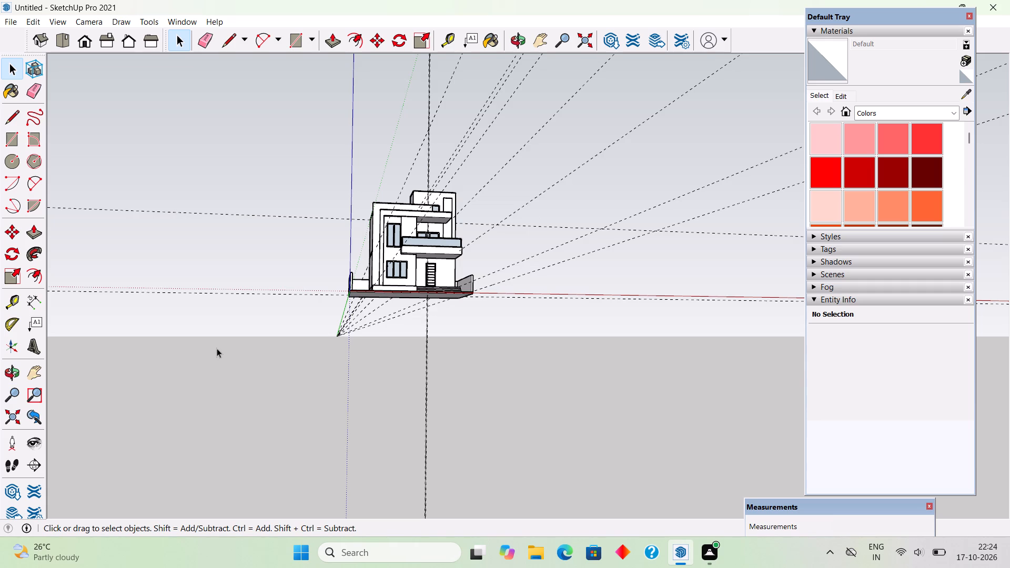
scroll(699, 410, down, 4)
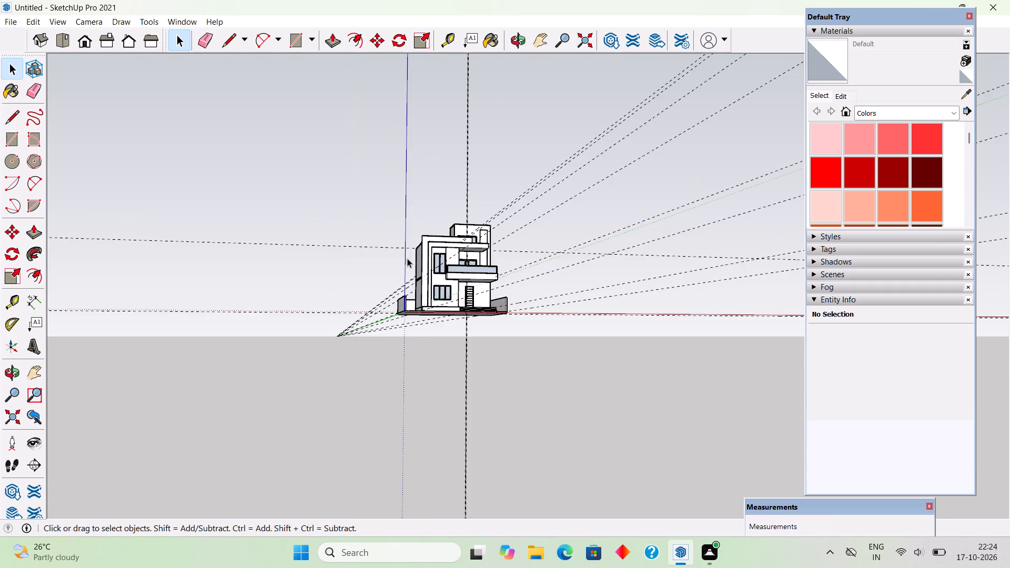
middle_drag(406, 260, 418, 328)
scroll(556, 256, up, 5)
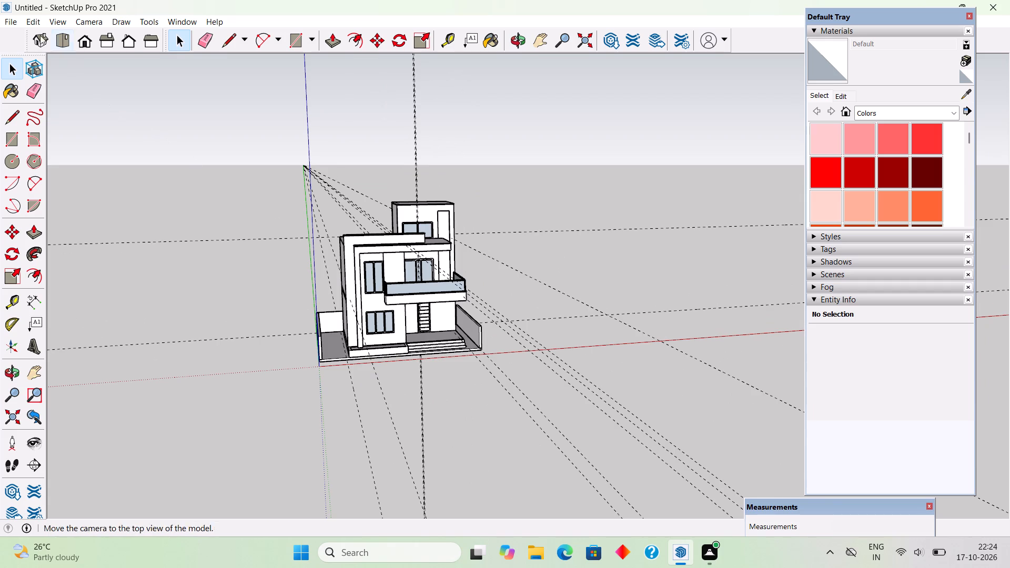
Delete all guides from the model.
click(29, 25)
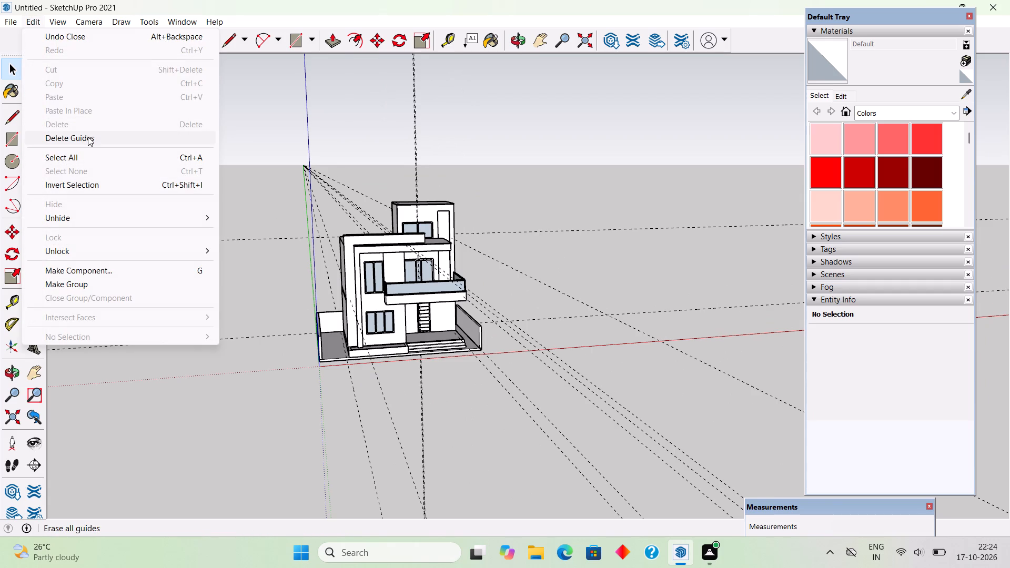
click(88, 137)
Place a Tape Measure guide along the front frame's outer vertical edge, extending up across the roof parapet face.
middle_drag(468, 296, 459, 258)
scroll(459, 258, up, 1)
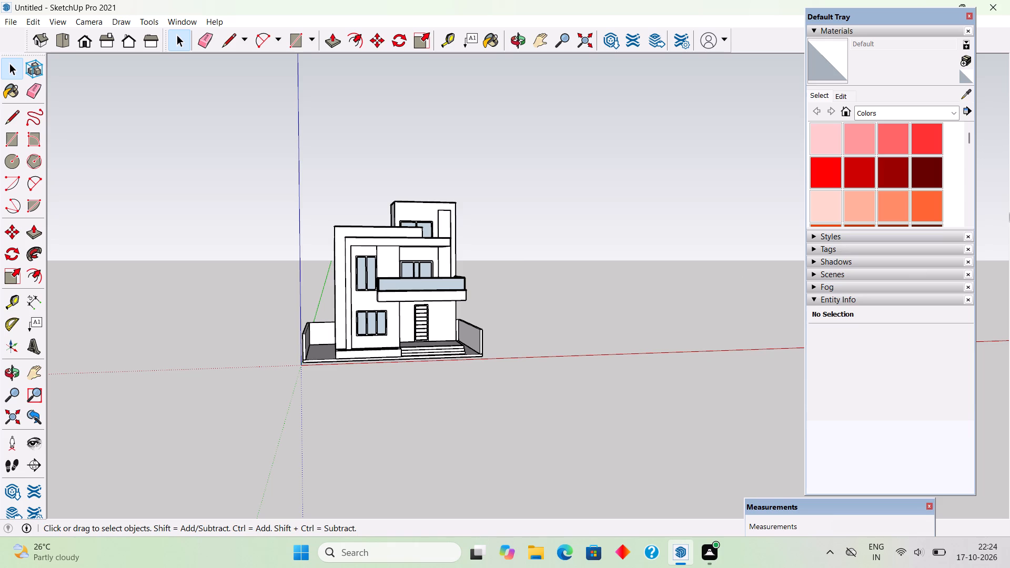
scroll(1000, 138, up, 1)
scroll(935, 66, up, 5)
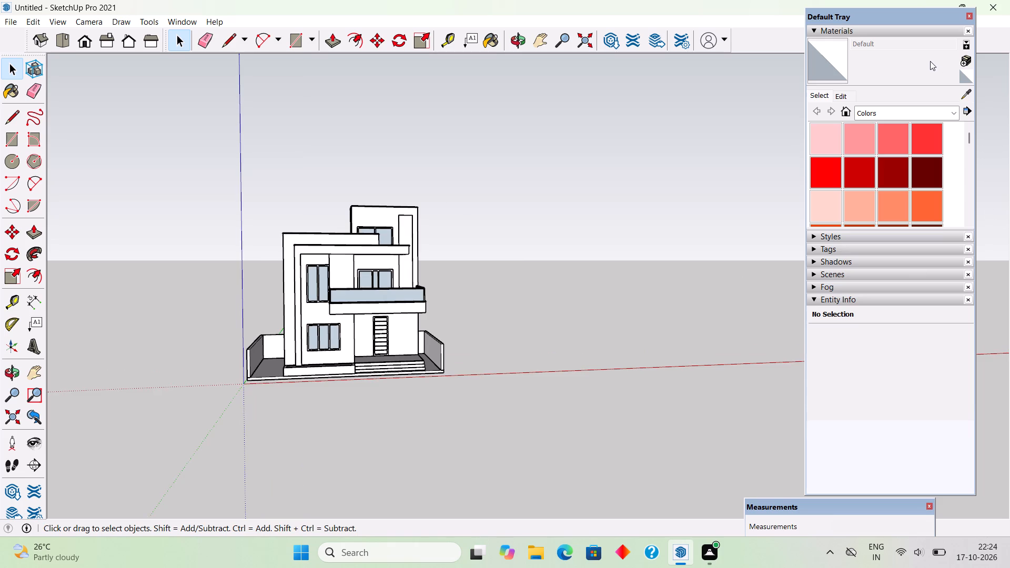
scroll(381, 238, up, 2)
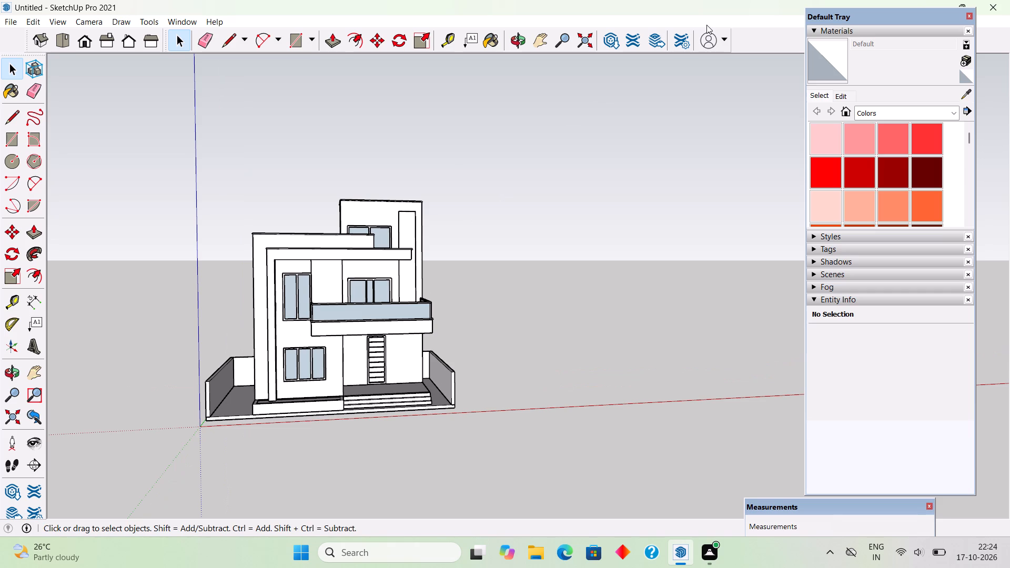
scroll(295, 230, up, 5)
middle_drag(279, 260, 262, 301)
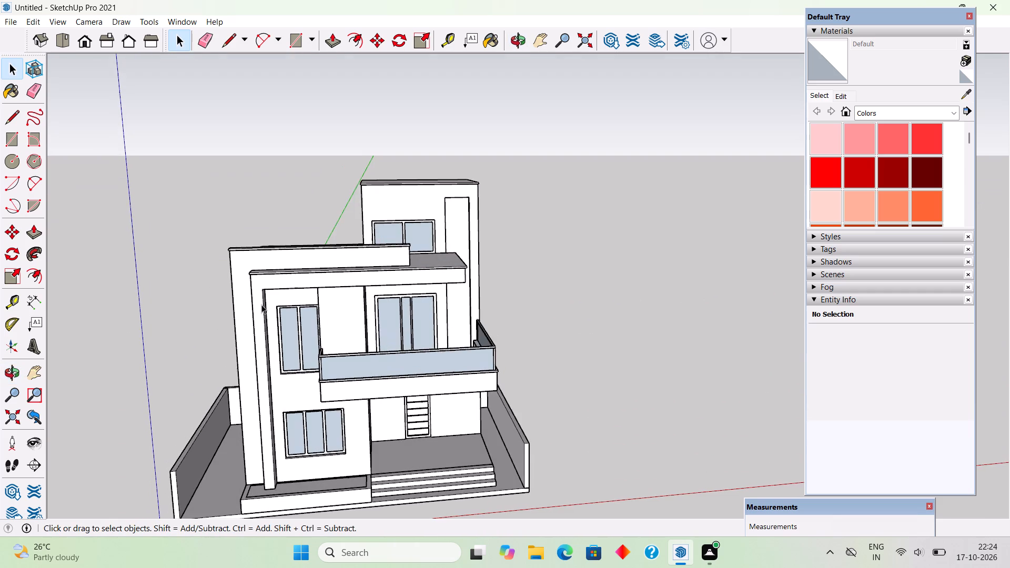
scroll(262, 237, up, 14)
middle_drag(212, 238, 226, 243)
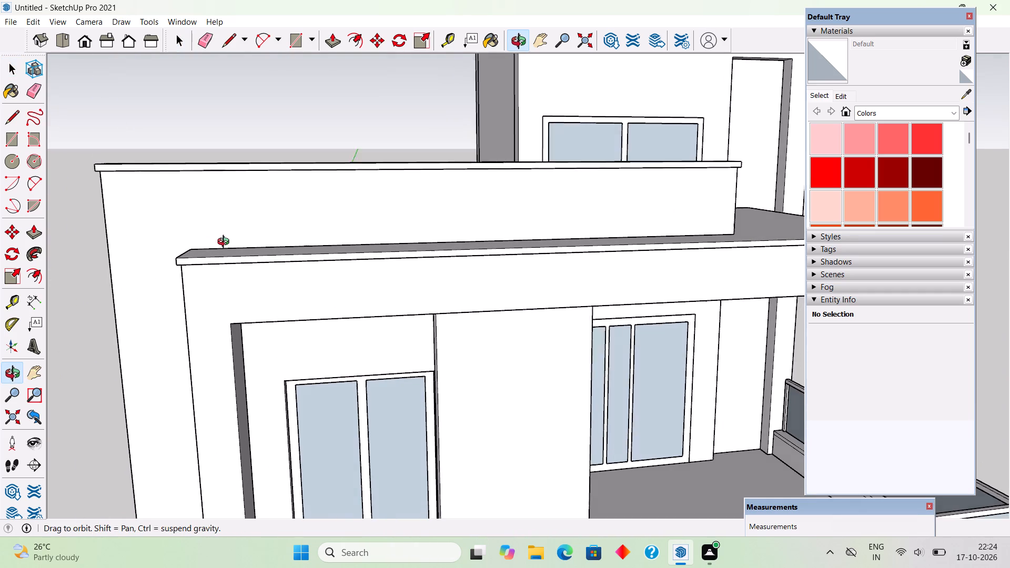
middle_drag(226, 243, 233, 246)
scroll(217, 242, up, 5)
middle_drag(217, 242, 312, 203)
key(t)
double_click(260, 287)
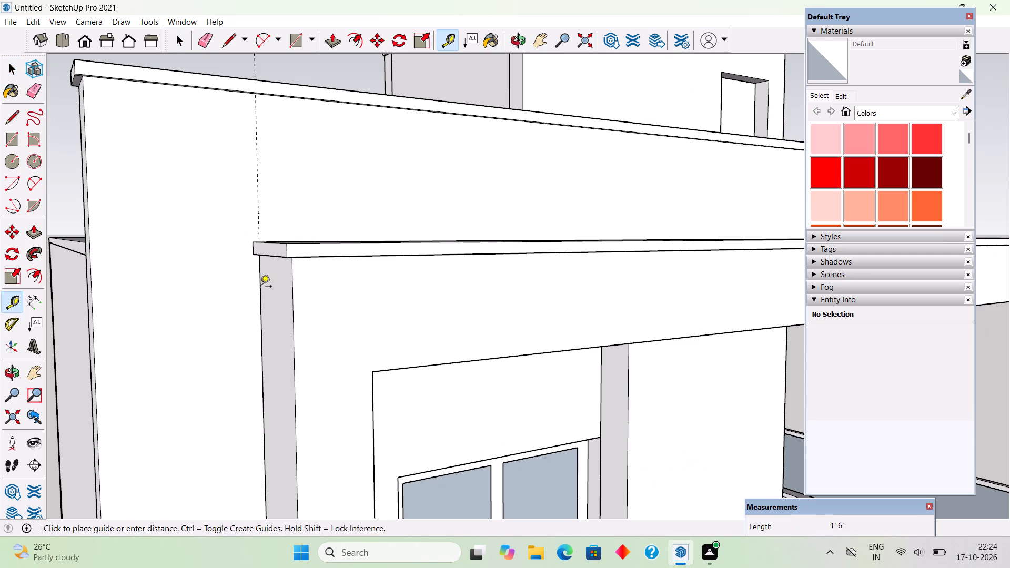
Draw a rectangle about 15' 2" by 2' on the front parapet face, from the guide to the parapet's far lower corner.
middle_drag(328, 249, 201, 291)
key(r)
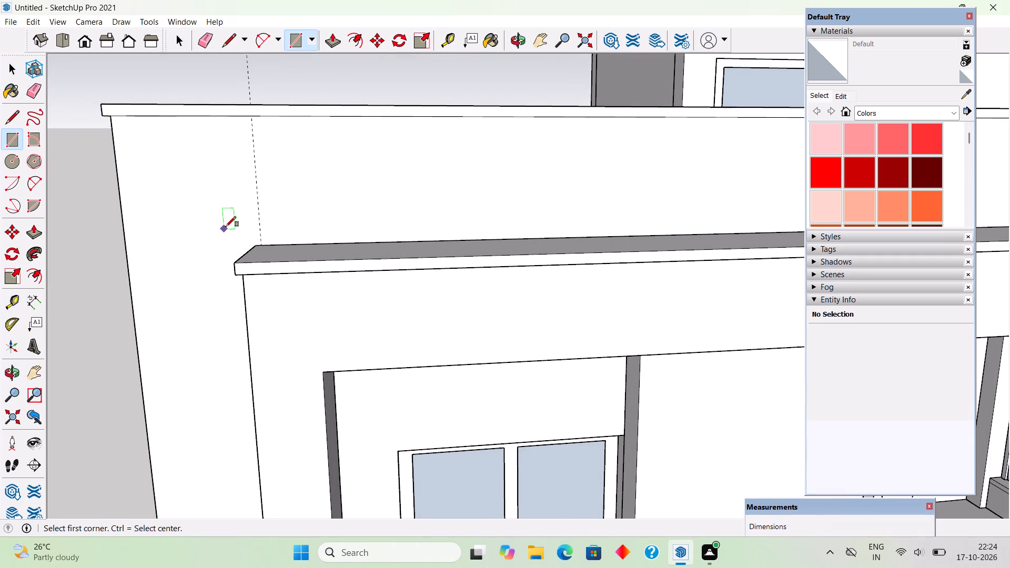
middle_drag(231, 228, 269, 145)
scroll(269, 145, down, 10)
scroll(386, 115, up, 6)
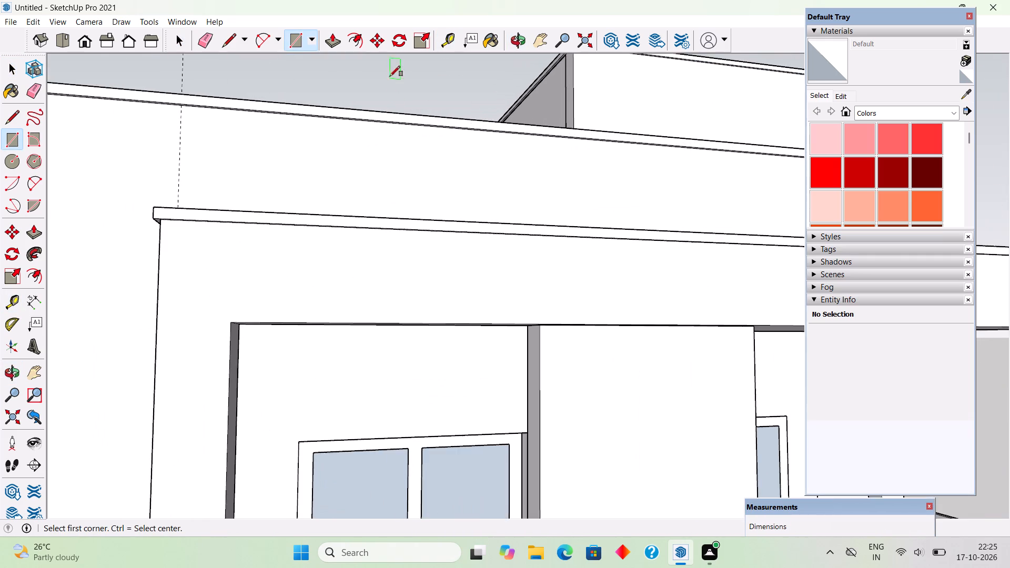
scroll(252, 160, up, 1)
middle_drag(227, 107, 211, 83)
scroll(196, 111, up, 9)
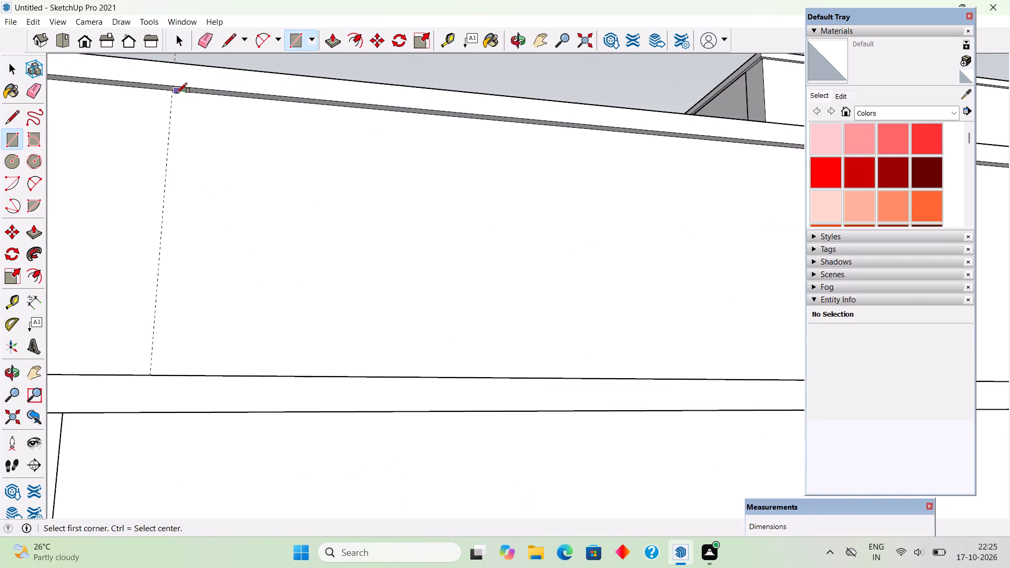
click(171, 93)
scroll(177, 187, down, 10)
scroll(203, 277, up, 1)
middle_drag(203, 277, 140, 374)
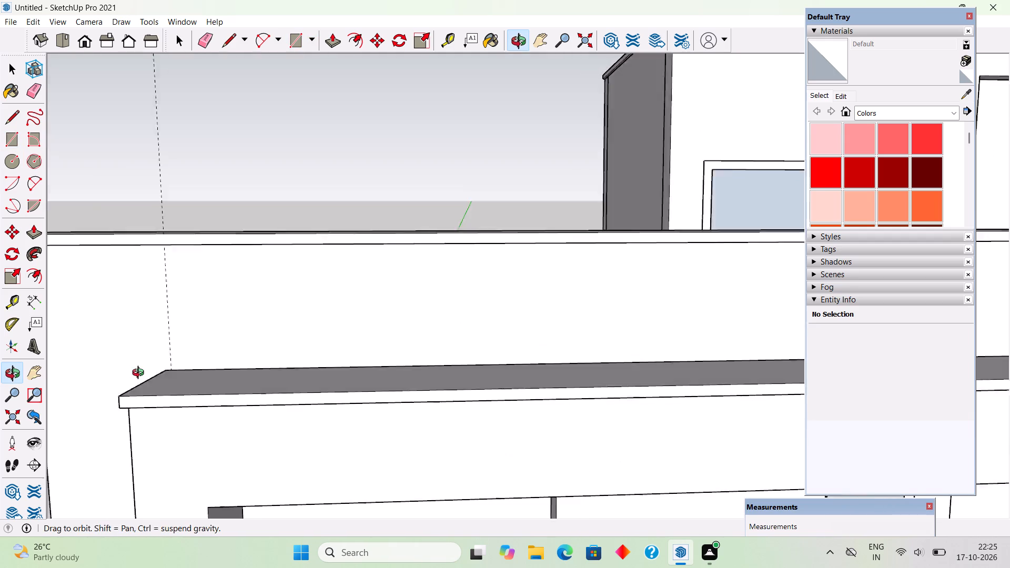
middle_drag(140, 374, 140, 375)
scroll(140, 375, down, 7)
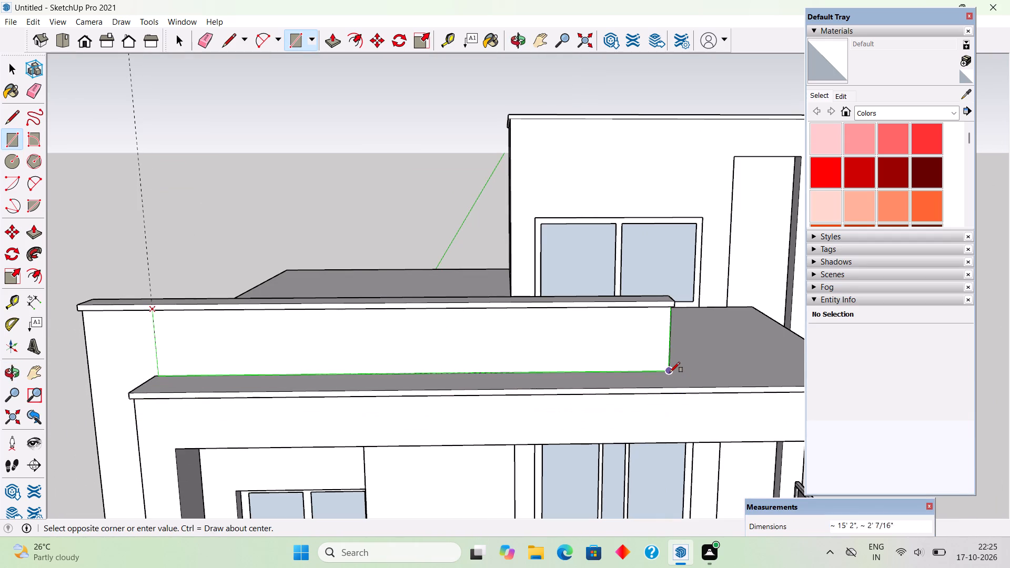
click(669, 371)
Push/Pull the parapet rectangle out 0.1" as a thin panel and make the panel a group.
key(p)
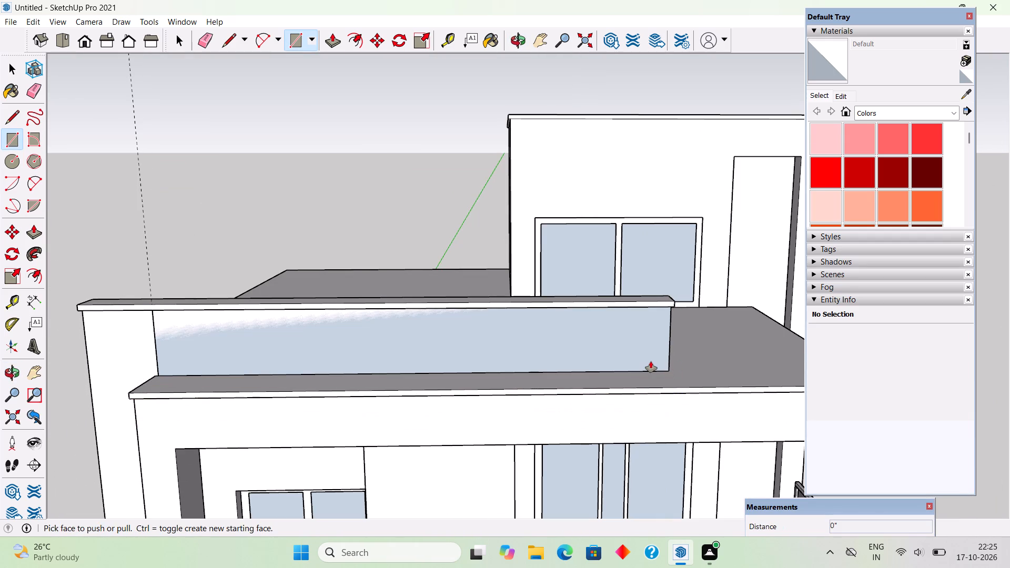
click(651, 361)
text(.1")
key(Return)
key(space)
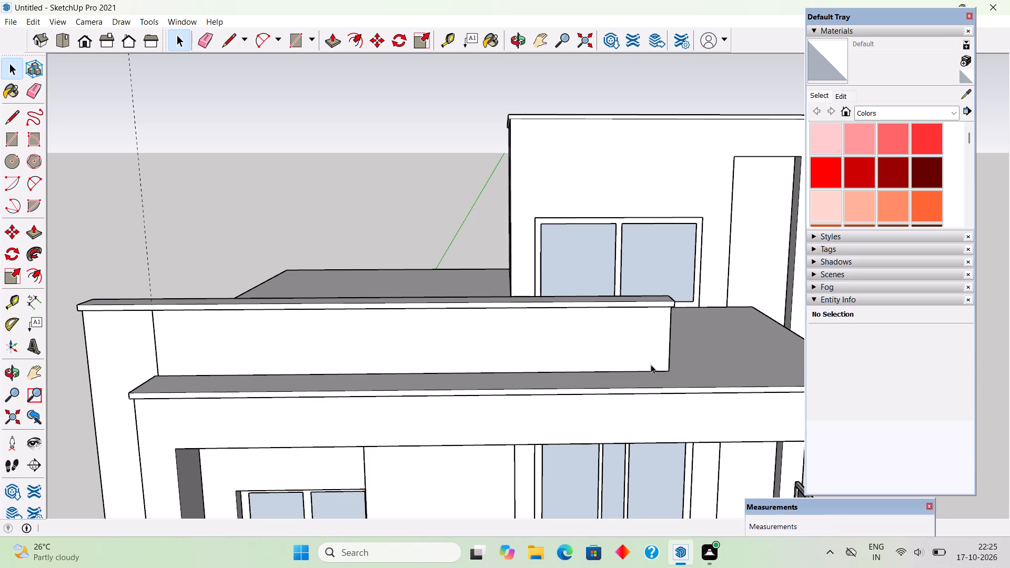
triple_click(651, 364)
right_click(651, 364)
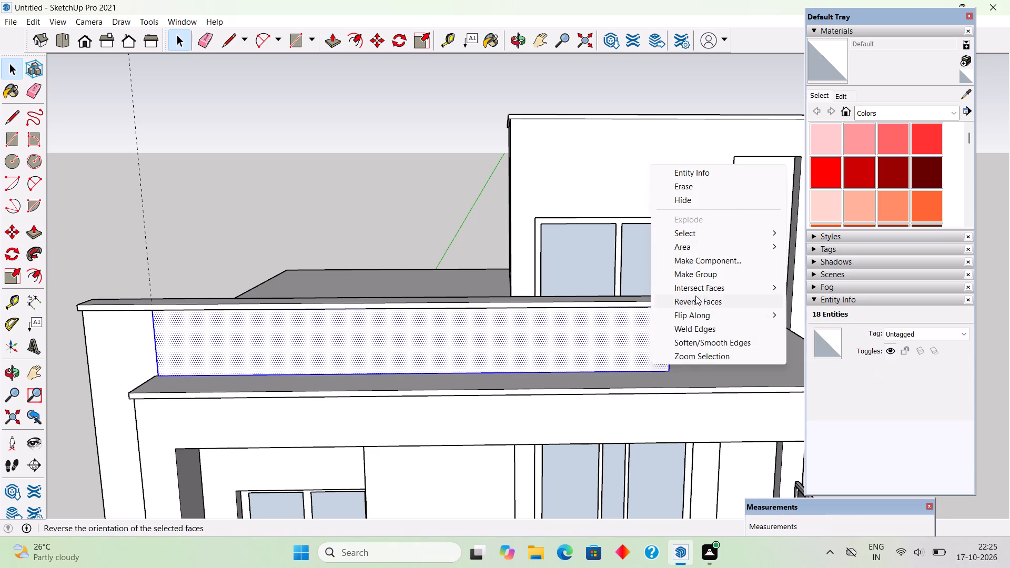
click(704, 273)
click(387, 115)
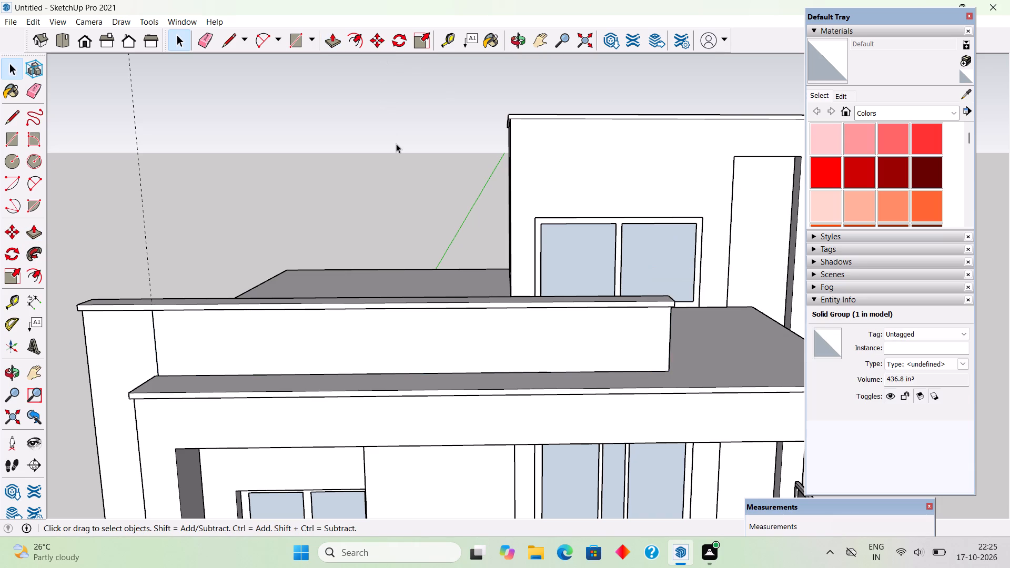
Examine the house exterior, including the new parapet panel and boundary walls, from the front and side.
scroll(409, 200, down, 6)
scroll(423, 279, down, 5)
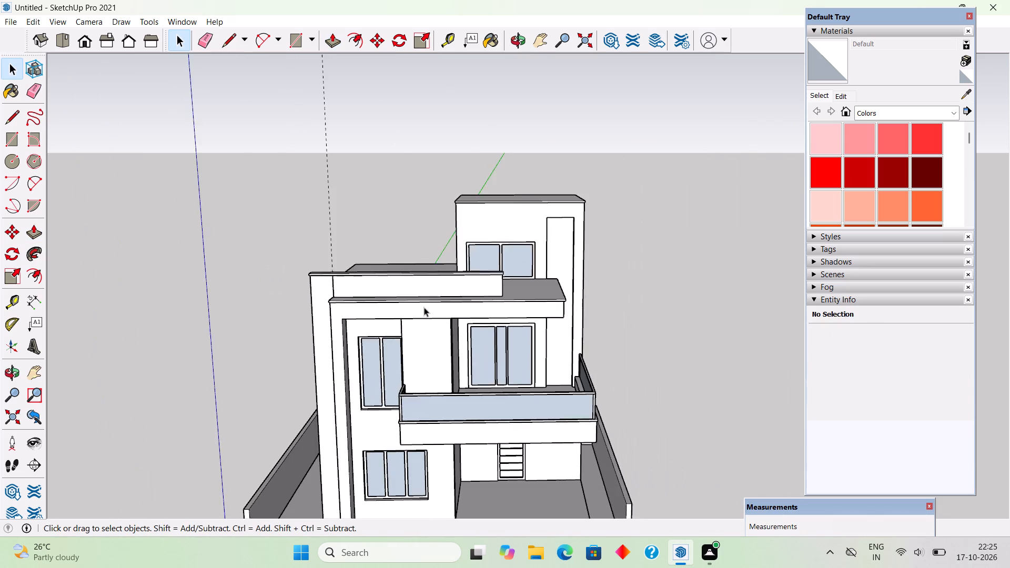
middle_drag(441, 281, 466, 232)
scroll(466, 232, down, 3)
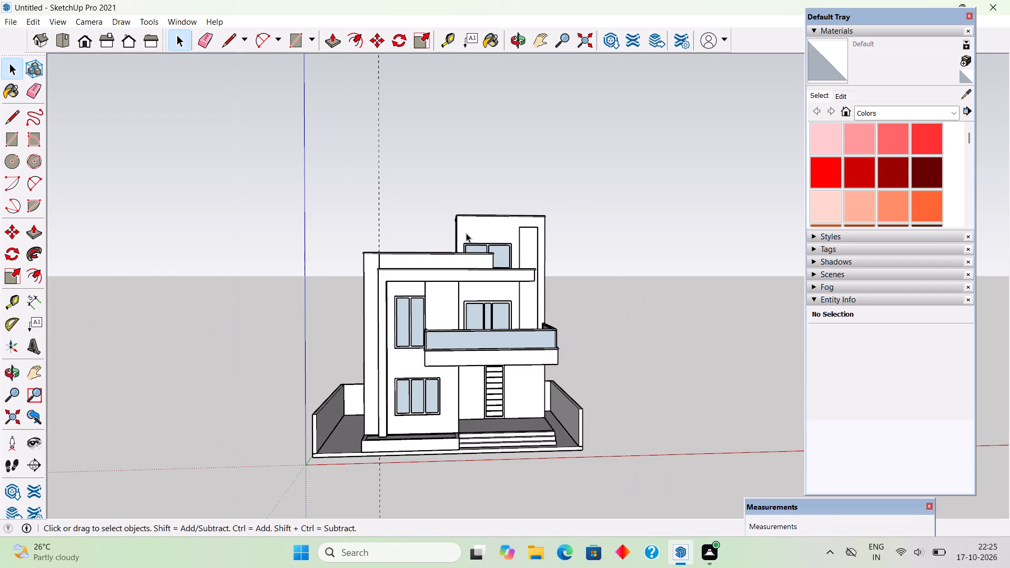
scroll(466, 233, up, 3)
scroll(466, 233, down, 5)
scroll(472, 310, up, 2)
middle_drag(428, 327, 375, 342)
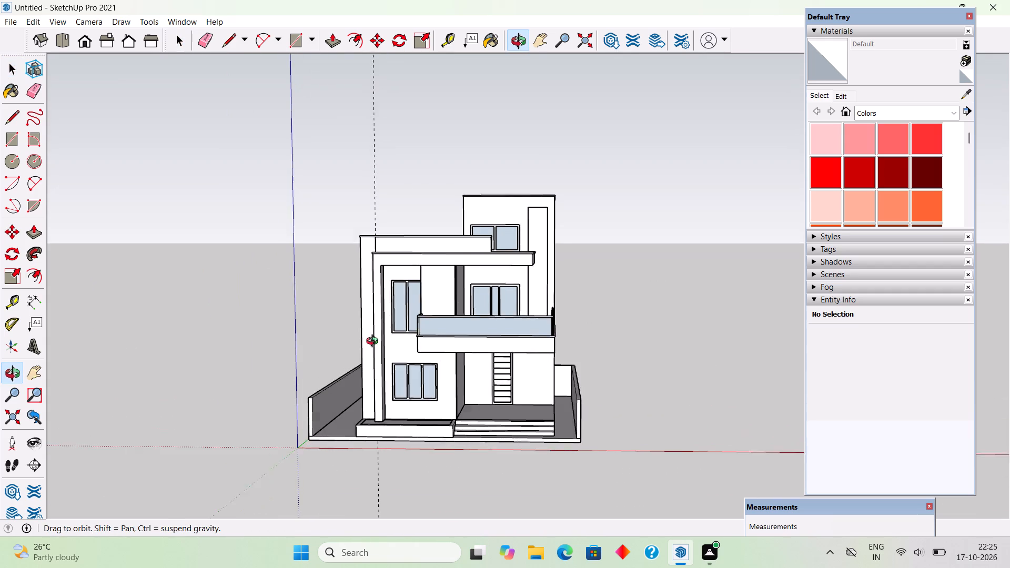
middle_drag(375, 342, 372, 342)
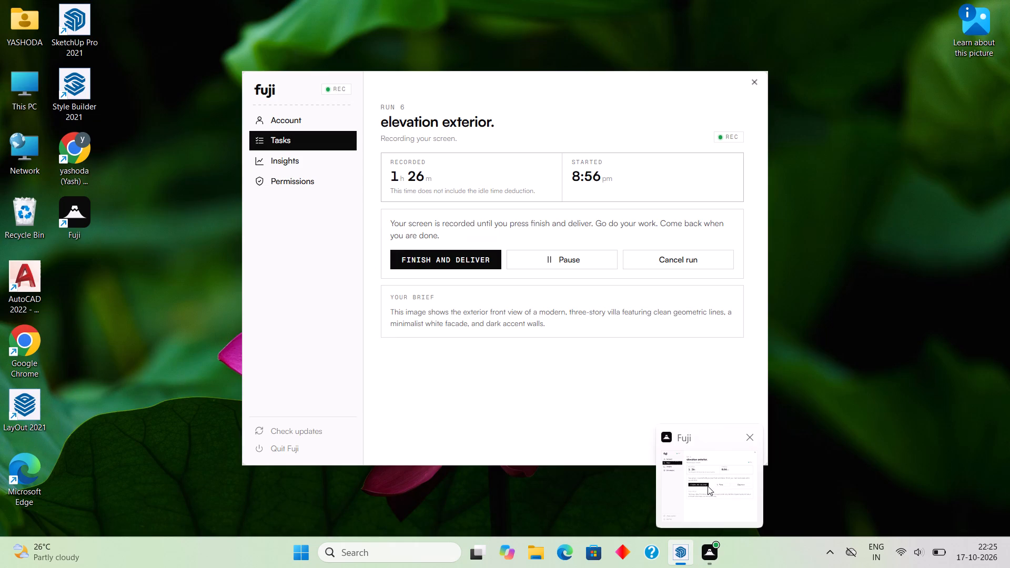
scroll(498, 395, up, 5)
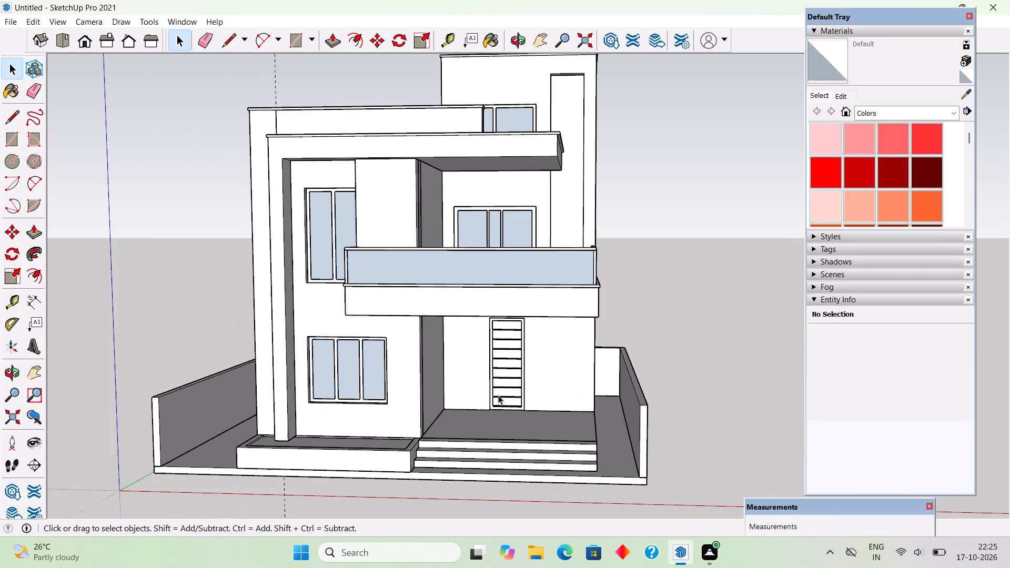
middle_drag(498, 395, 547, 334)
scroll(546, 334, down, 3)
middle_drag(447, 357, 662, 407)
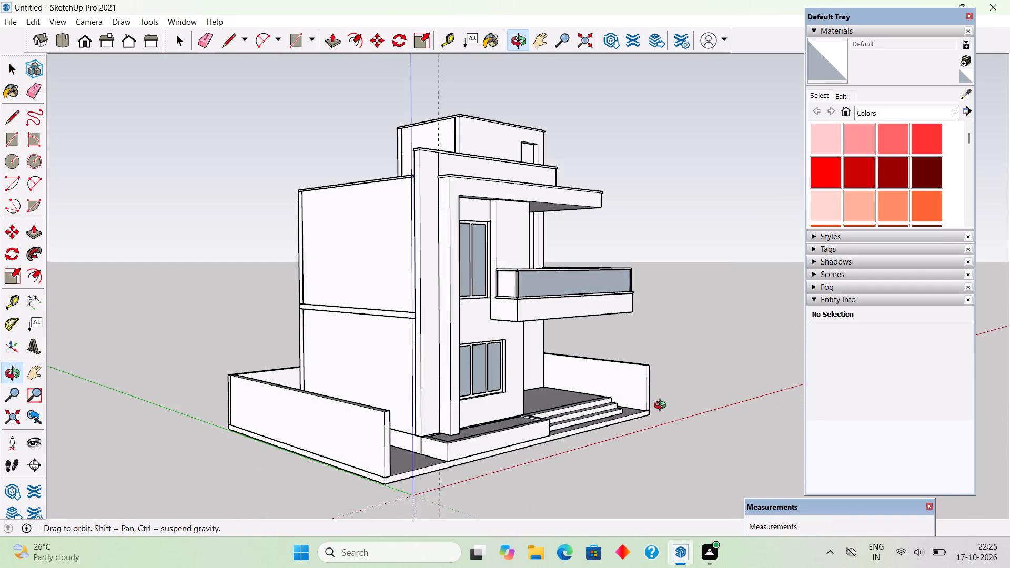
middle_drag(662, 407, 625, 439)
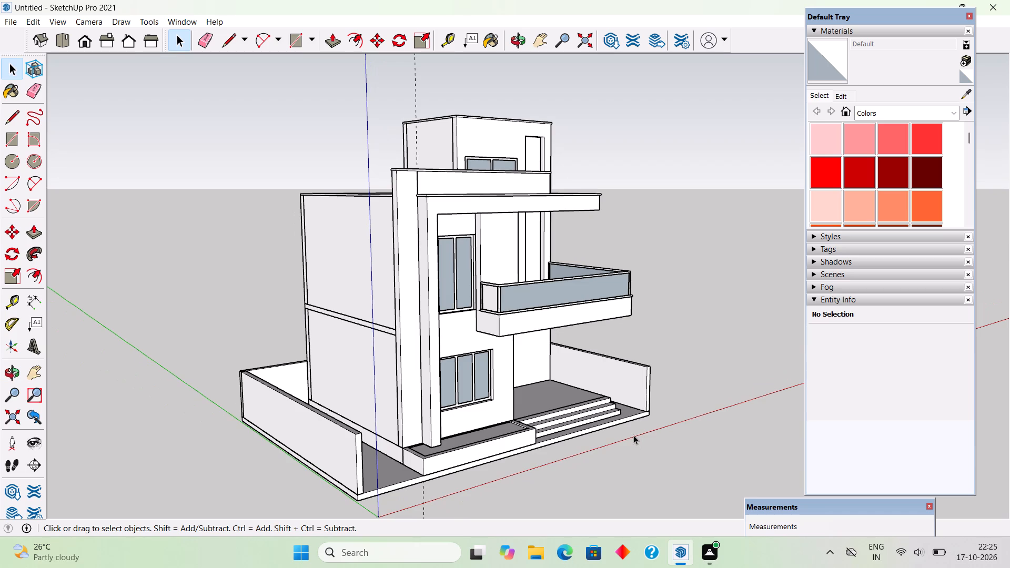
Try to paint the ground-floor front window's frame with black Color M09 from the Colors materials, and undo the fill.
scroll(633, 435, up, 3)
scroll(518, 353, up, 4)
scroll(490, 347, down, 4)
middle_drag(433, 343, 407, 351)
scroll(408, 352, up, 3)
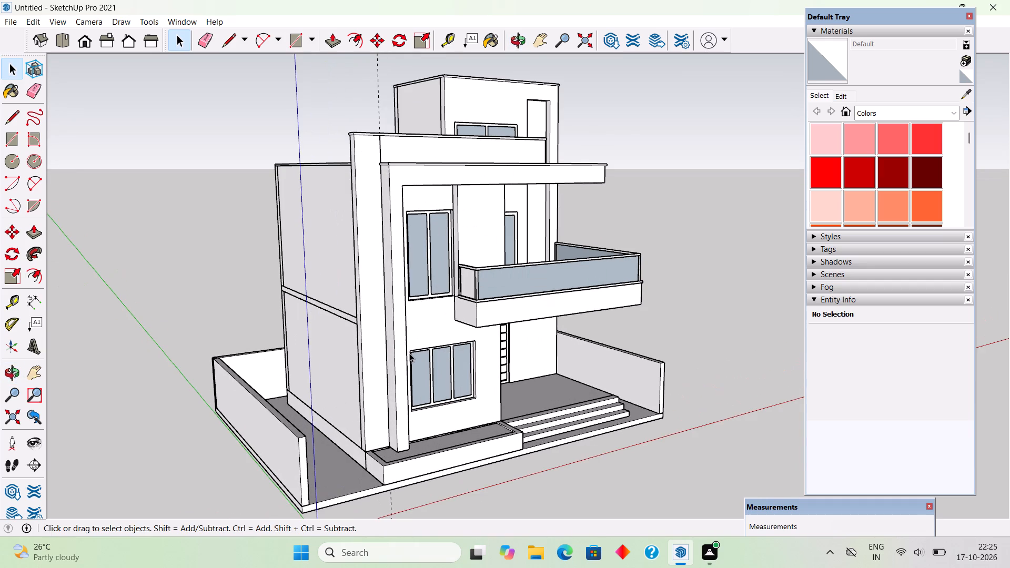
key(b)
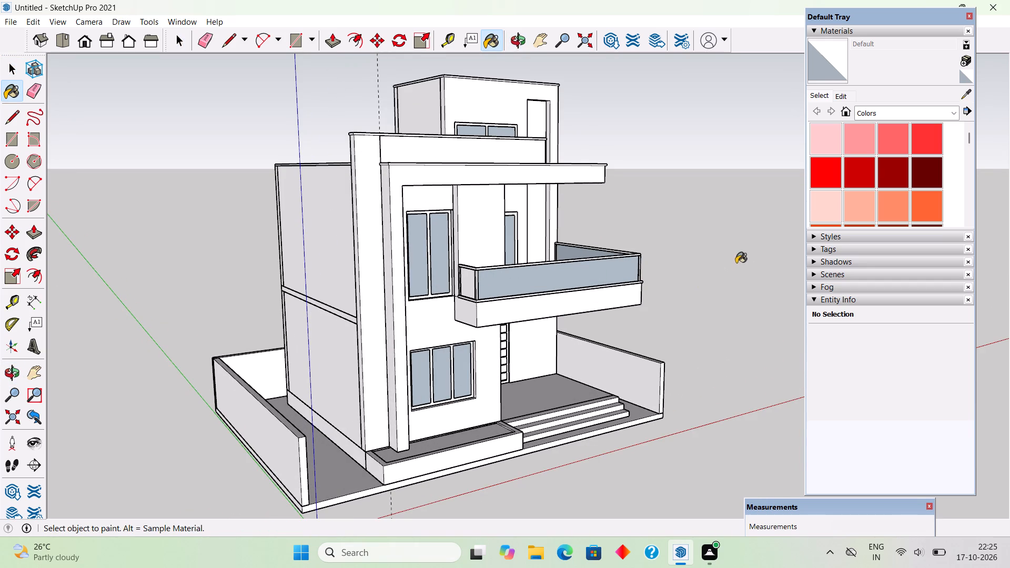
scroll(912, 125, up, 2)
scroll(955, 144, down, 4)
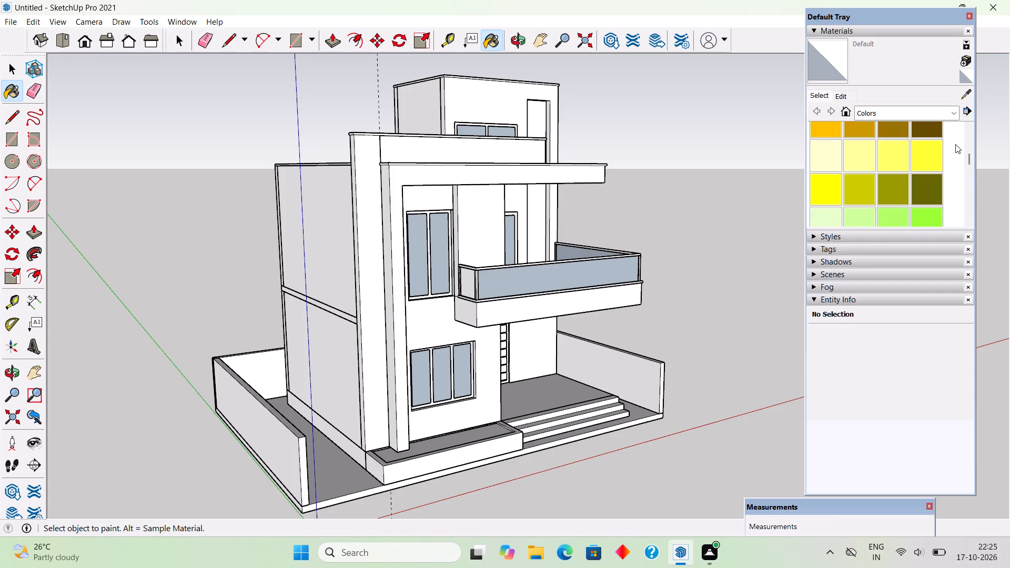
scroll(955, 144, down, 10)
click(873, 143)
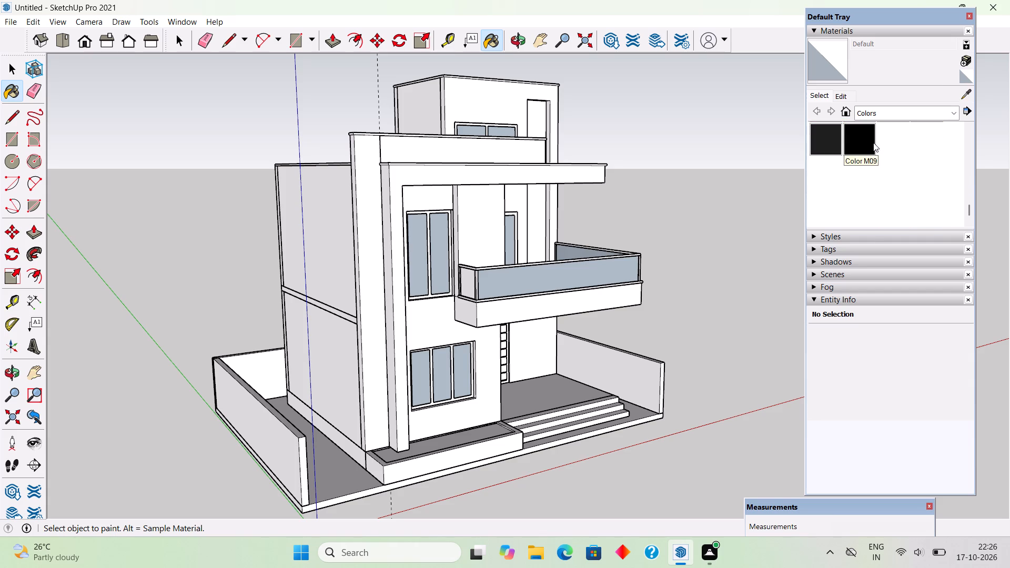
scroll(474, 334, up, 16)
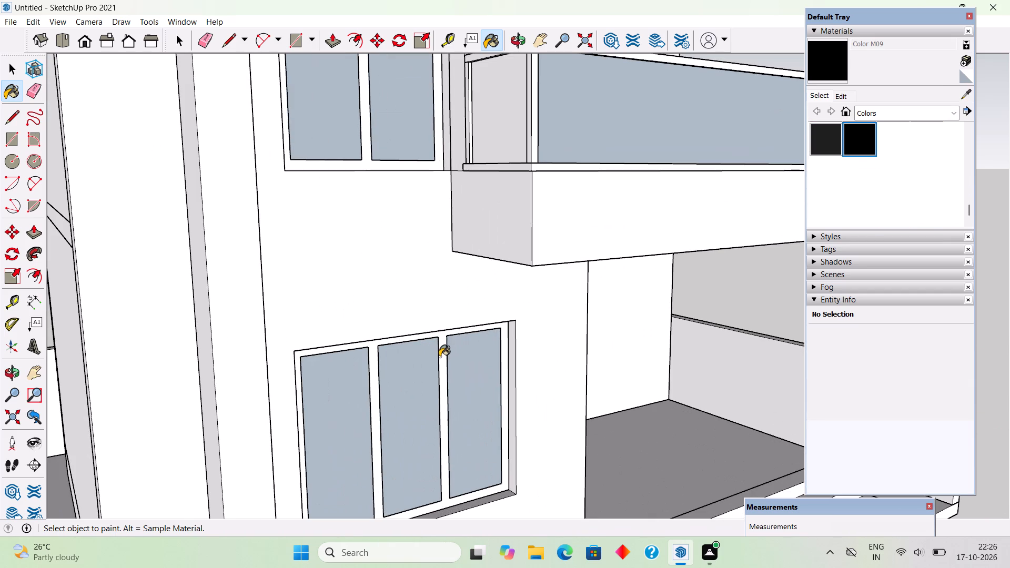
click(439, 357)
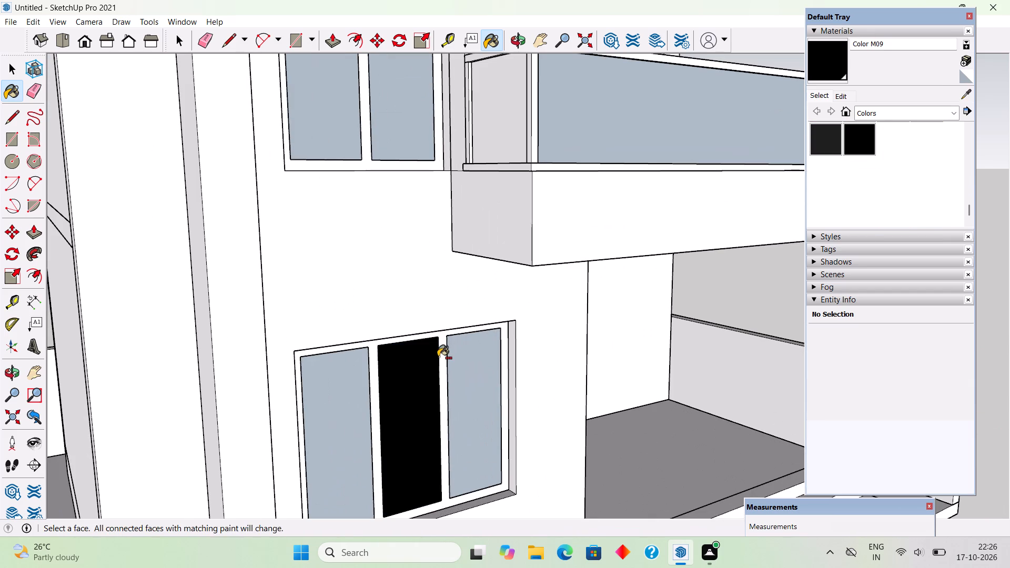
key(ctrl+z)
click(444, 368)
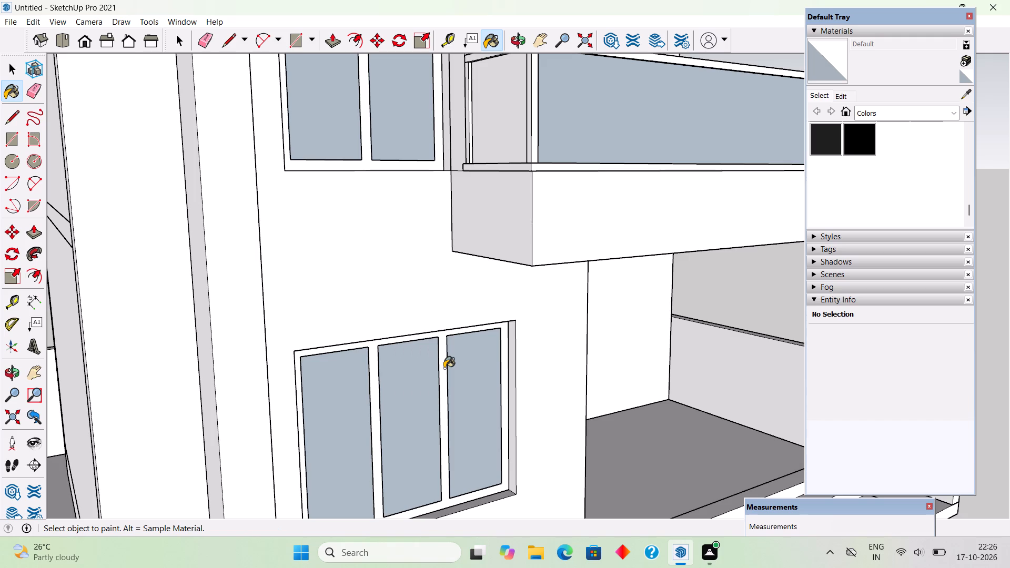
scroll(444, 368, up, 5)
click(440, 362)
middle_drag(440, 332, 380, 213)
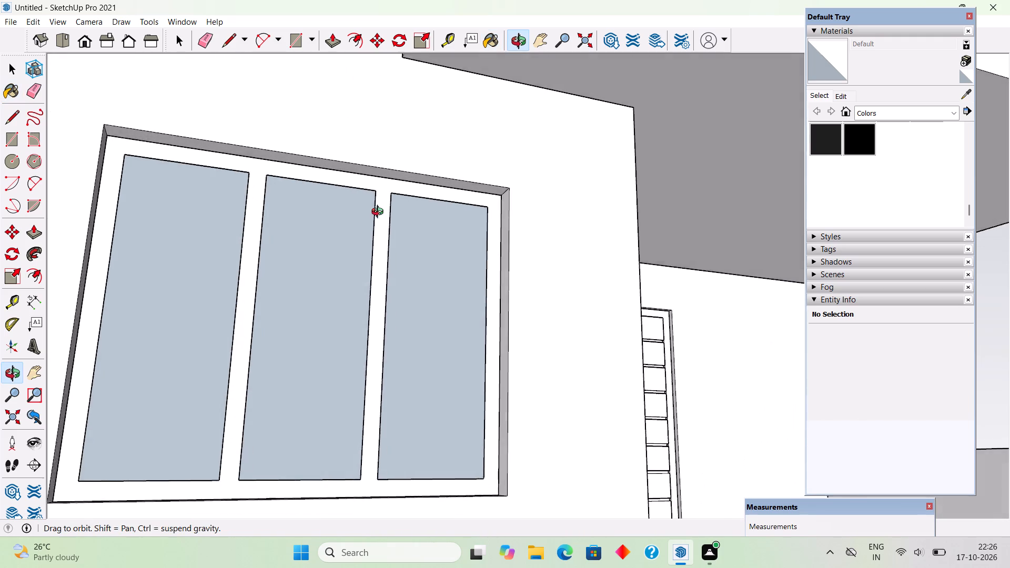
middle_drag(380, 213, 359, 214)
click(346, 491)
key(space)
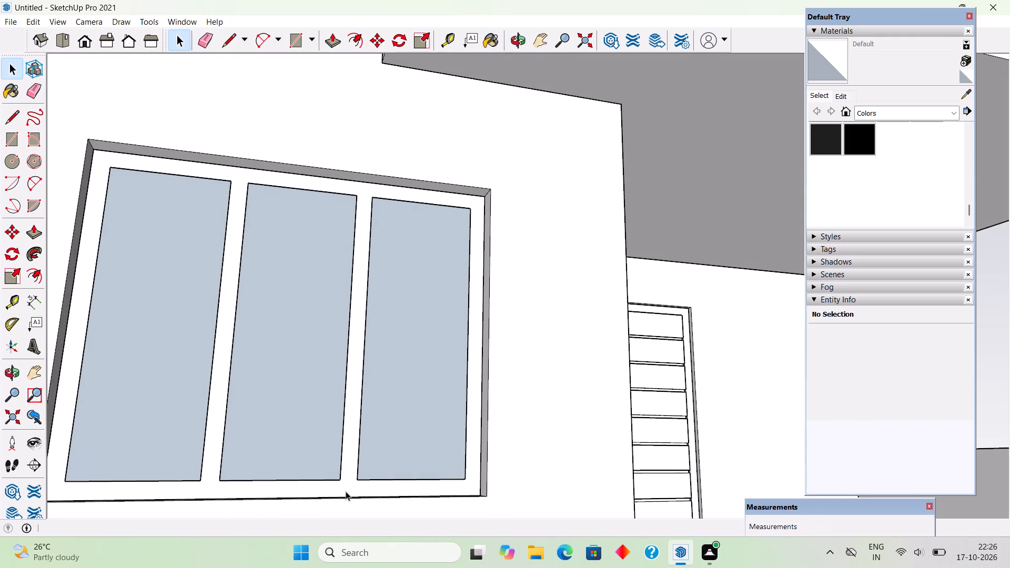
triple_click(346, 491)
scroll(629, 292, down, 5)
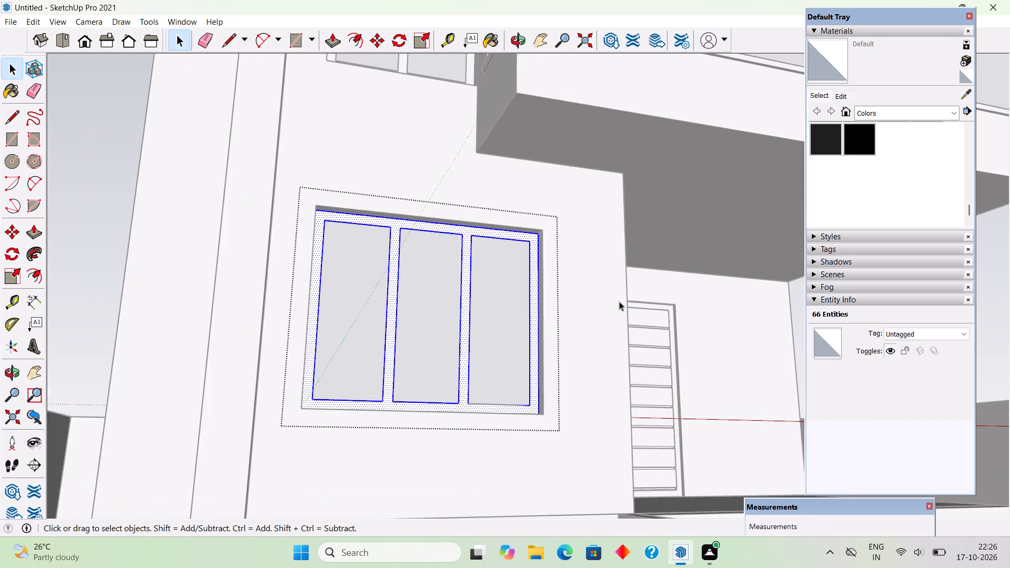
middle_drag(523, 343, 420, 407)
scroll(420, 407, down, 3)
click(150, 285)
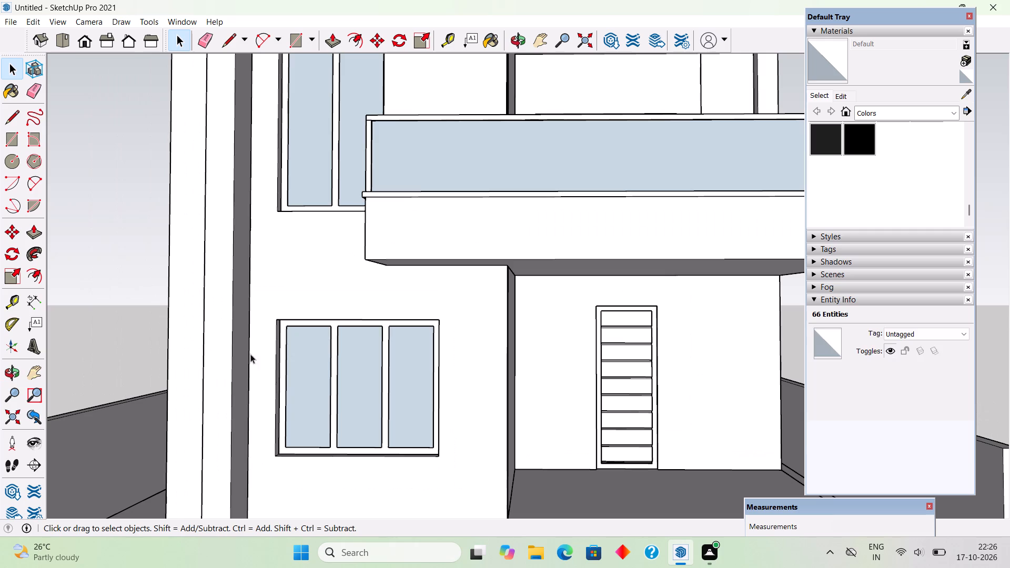
Paint the frames of the ground-floor three-pane window and the tall first-floor window above it with black Color M09.
click(281, 388)
scroll(281, 388, up, 5)
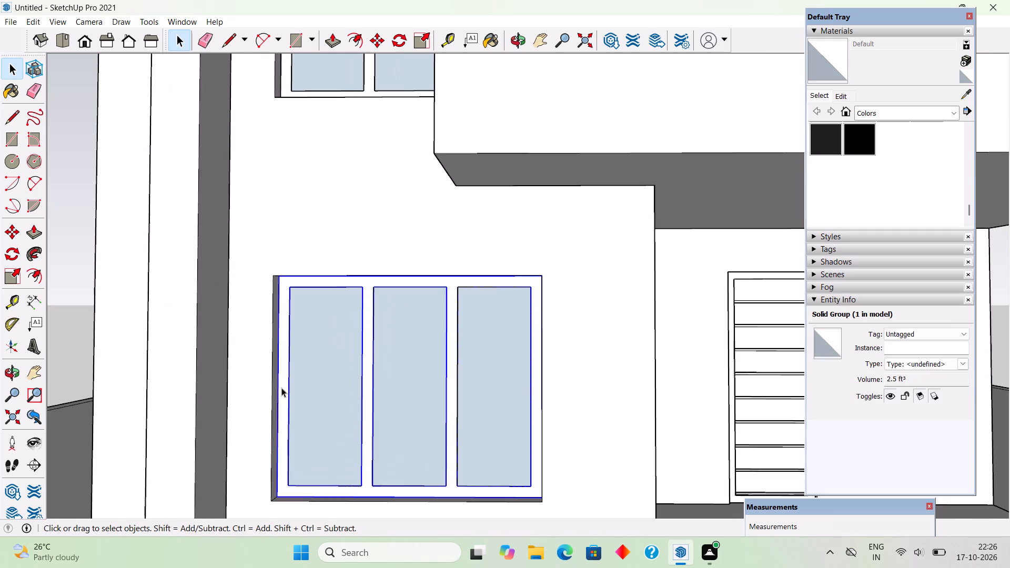
click(852, 138)
scroll(492, 316, up, 5)
click(430, 307)
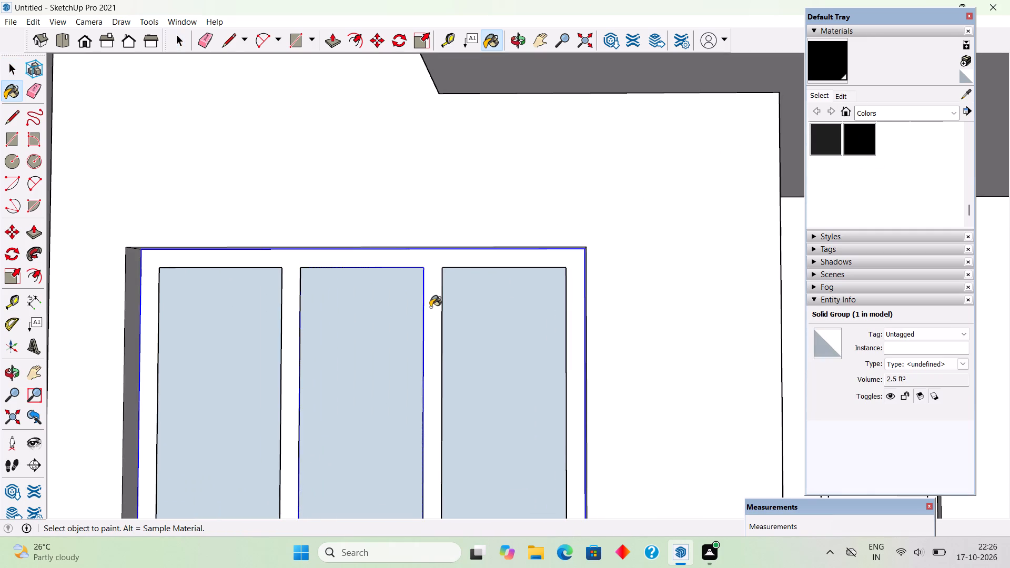
scroll(430, 307, down, 15)
scroll(399, 175, up, 4)
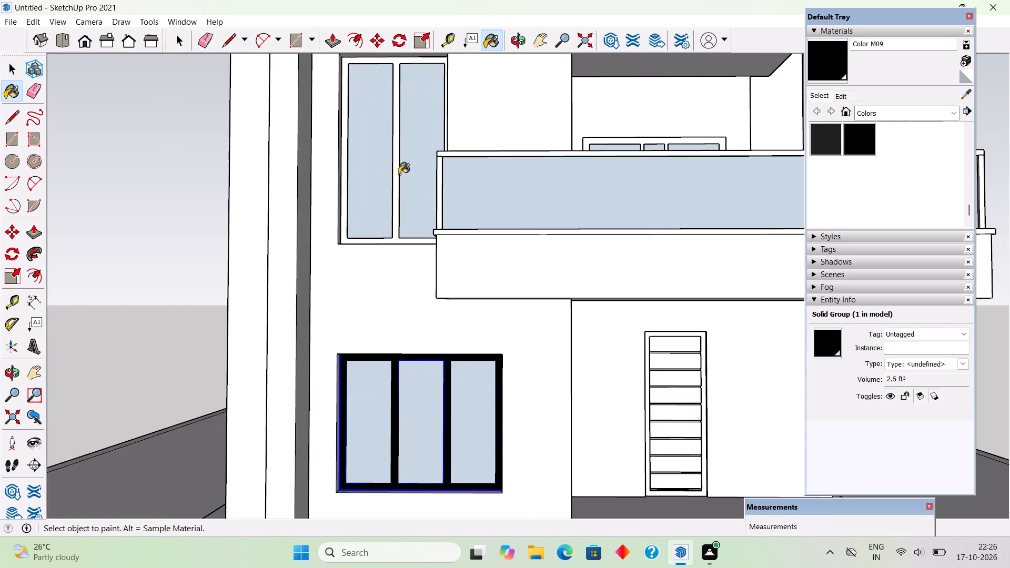
click(394, 174)
Paint the balcony railing's top rail and the two posts beside the tall first-floor window with black Color M09.
middle_drag(429, 226, 461, 282)
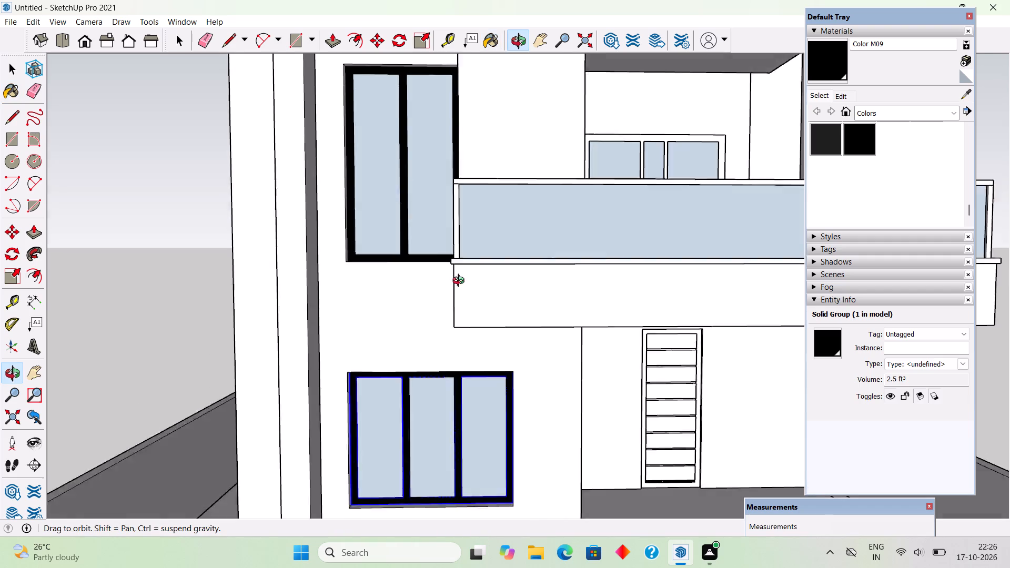
middle_drag(461, 282, 470, 296)
scroll(481, 290, up, 5)
click(493, 275)
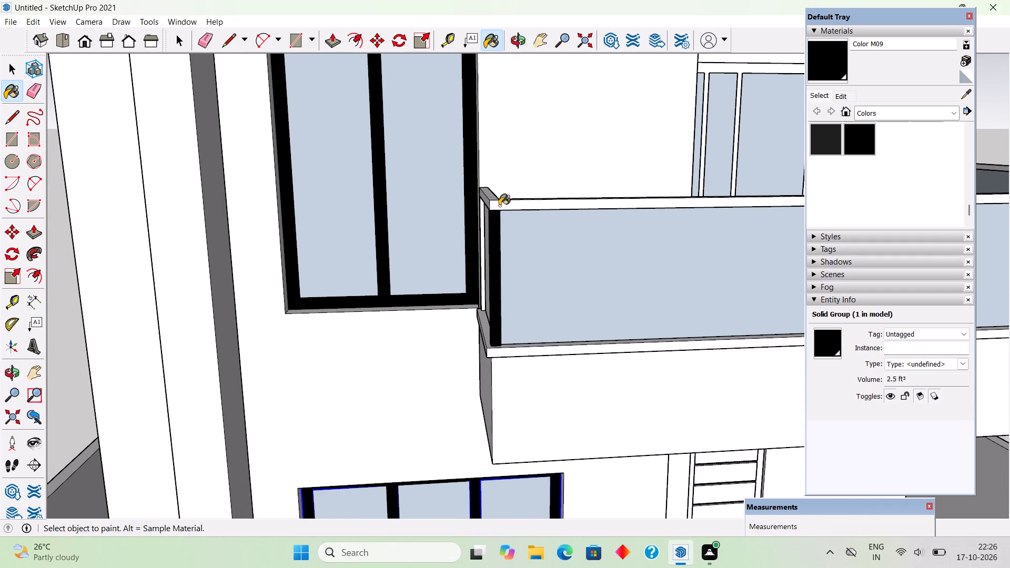
click(499, 206)
middle_drag(556, 228, 592, 231)
scroll(470, 198, up, 5)
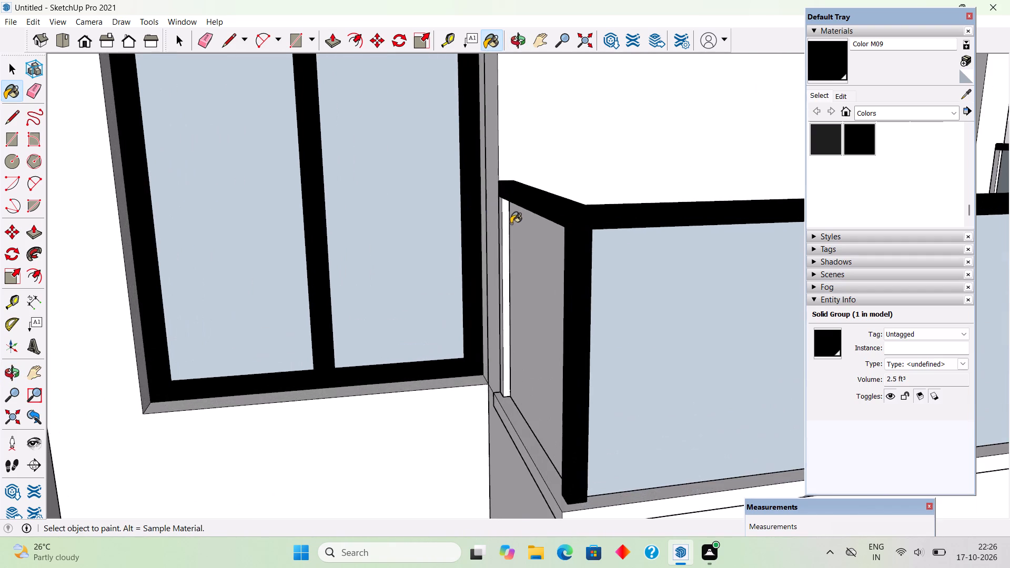
scroll(509, 224, up, 4)
click(503, 229)
scroll(488, 212, down, 2)
scroll(488, 212, up, 1)
scroll(488, 212, down, 5)
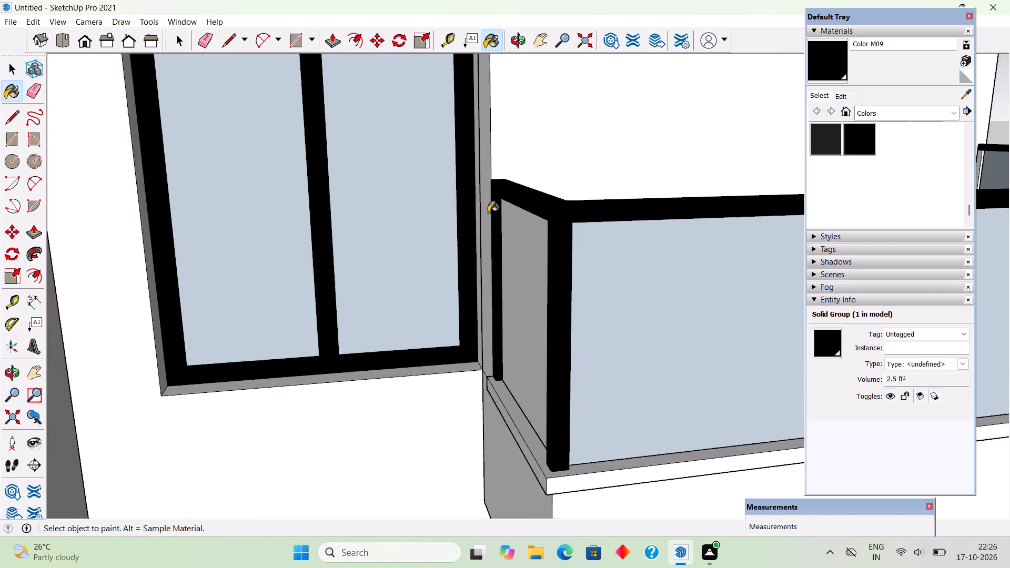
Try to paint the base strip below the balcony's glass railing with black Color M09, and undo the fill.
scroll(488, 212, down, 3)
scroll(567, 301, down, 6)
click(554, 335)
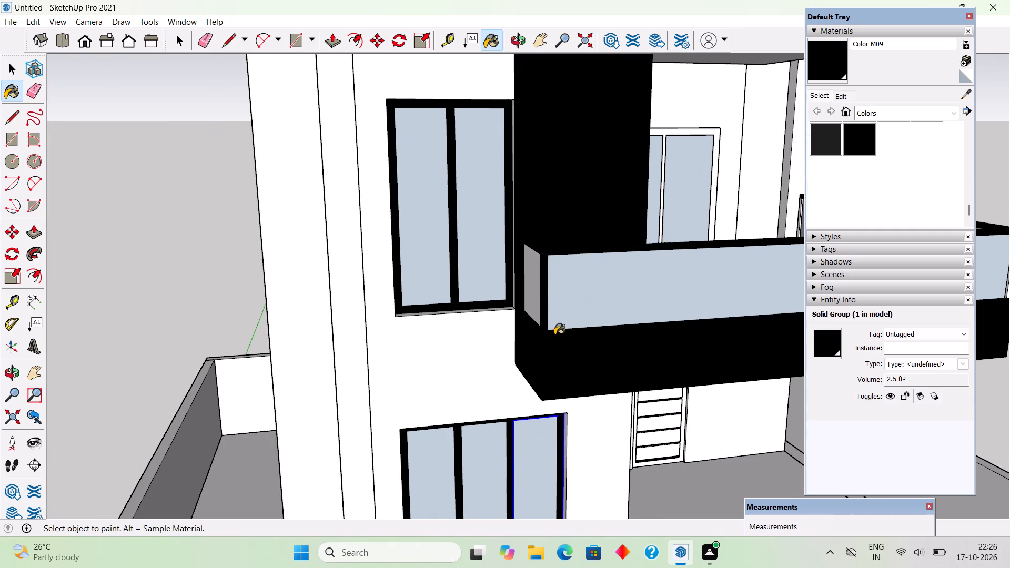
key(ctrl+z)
Paint the balcony railing's far front corner post and the far side's rear post with black Color M09.
scroll(554, 334, down, 5)
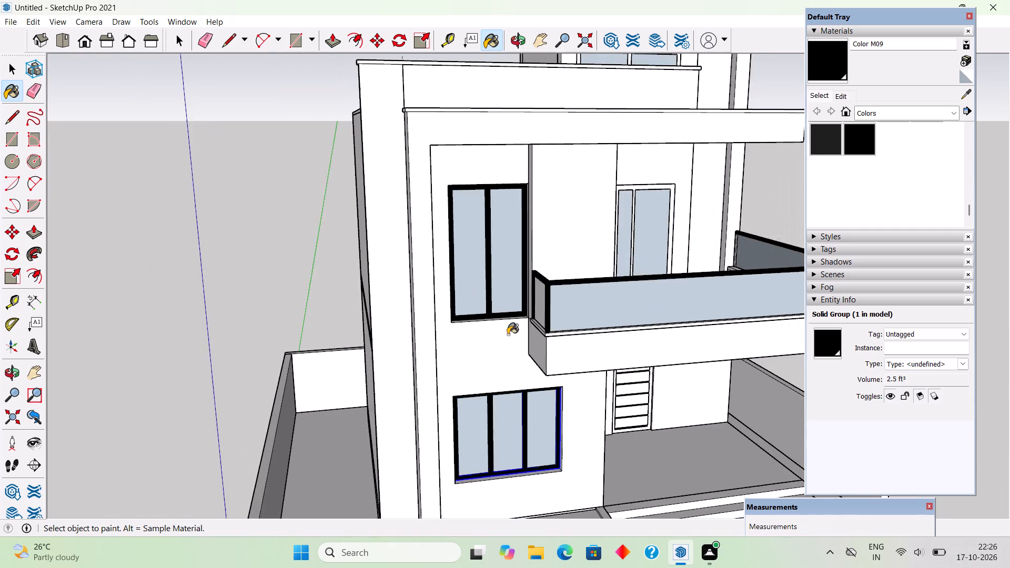
scroll(501, 330, down, 10)
scroll(627, 278, up, 16)
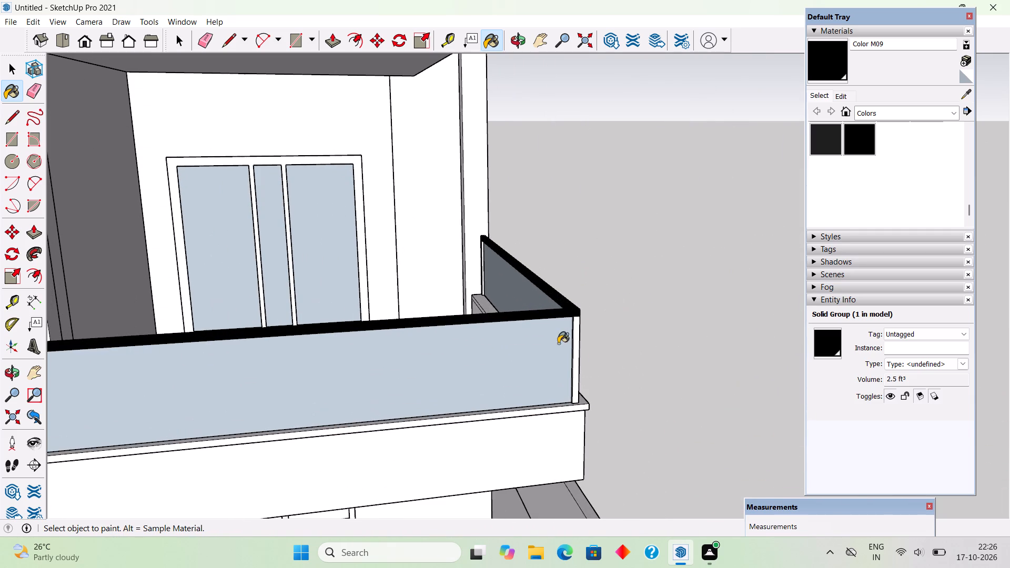
click(575, 334)
middle_drag(588, 327, 299, 282)
scroll(480, 261, up, 2)
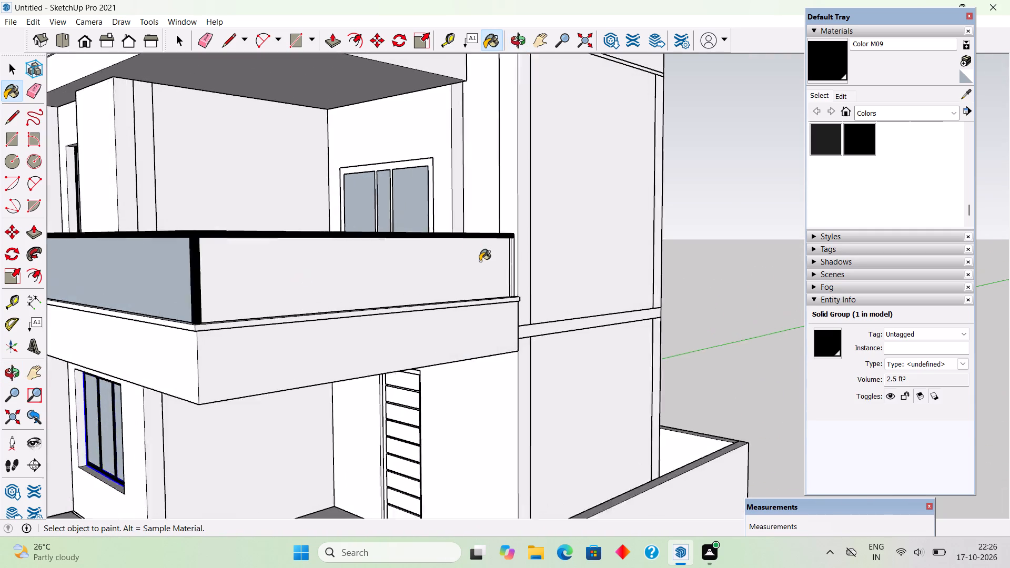
scroll(480, 261, up, 3)
scroll(526, 244, up, 4)
click(521, 227)
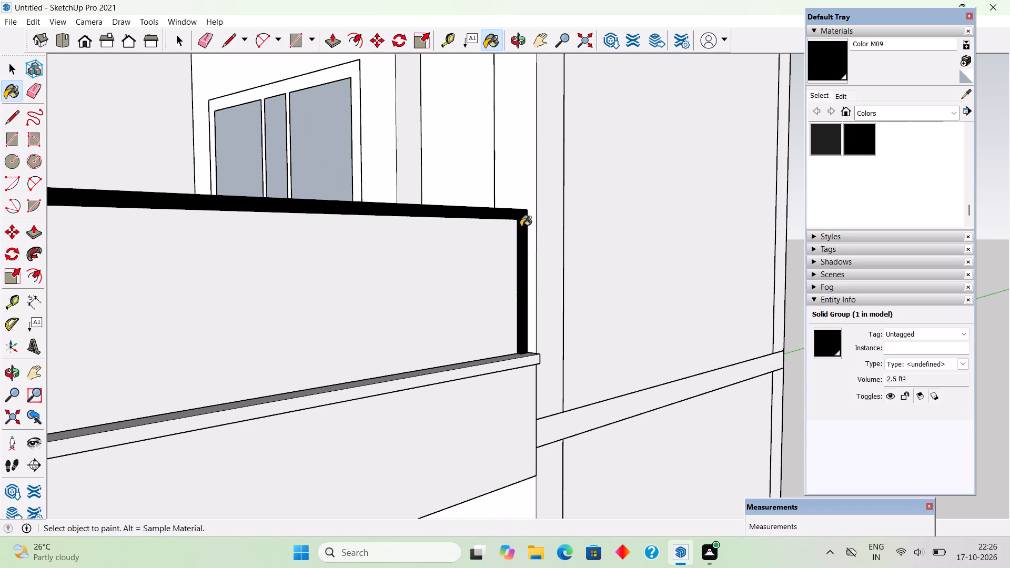
scroll(520, 227, down, 20)
scroll(520, 227, down, 2)
Paint the frame of the top-floor two-pane window with black Color M09.
middle_drag(517, 224, 584, 297)
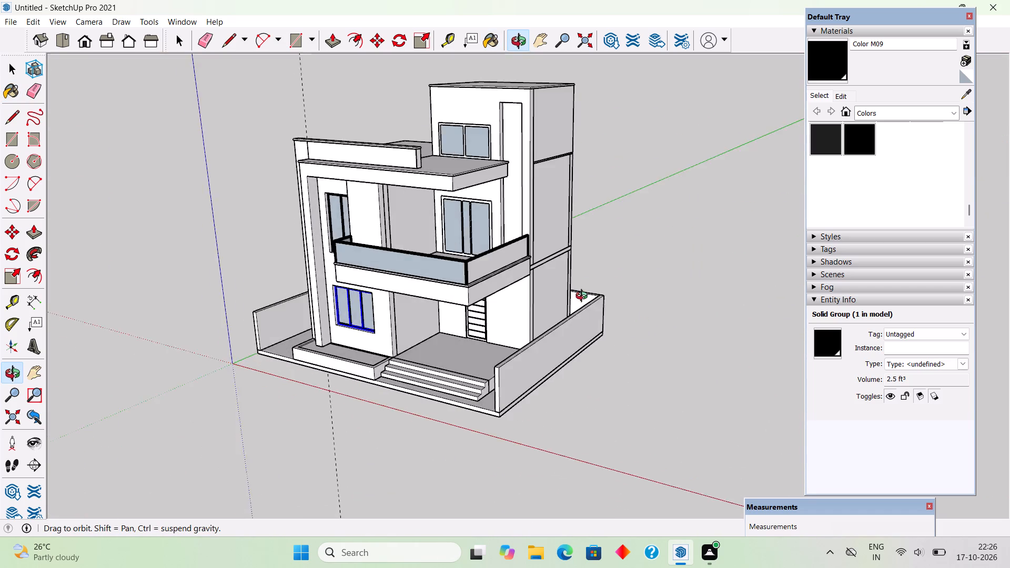
middle_drag(584, 297, 701, 322)
scroll(464, 140, up, 10)
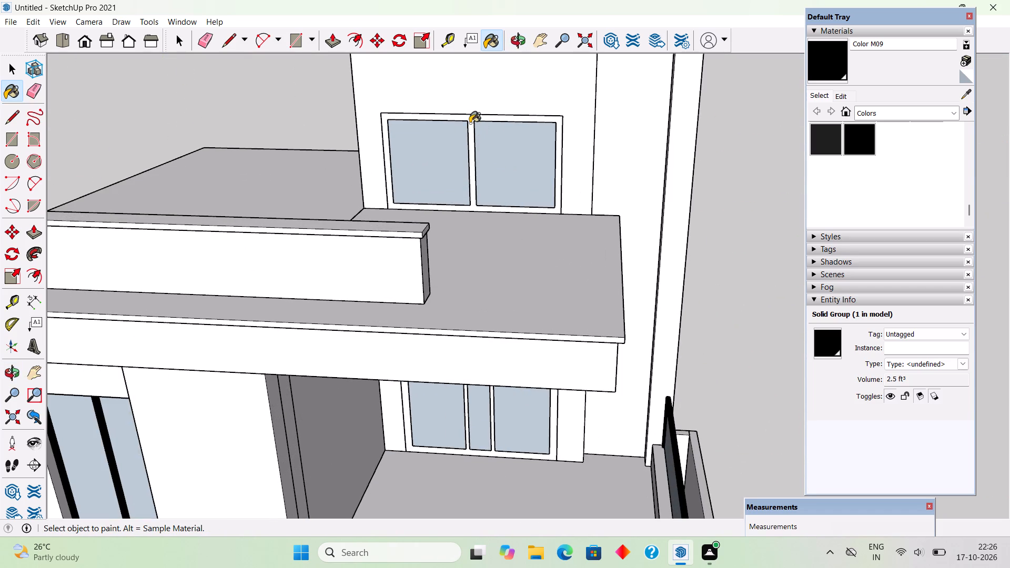
click(470, 123)
Paint the frame of the three-pane first-floor opening behind the balcony with black Color M09.
scroll(470, 123, down, 8)
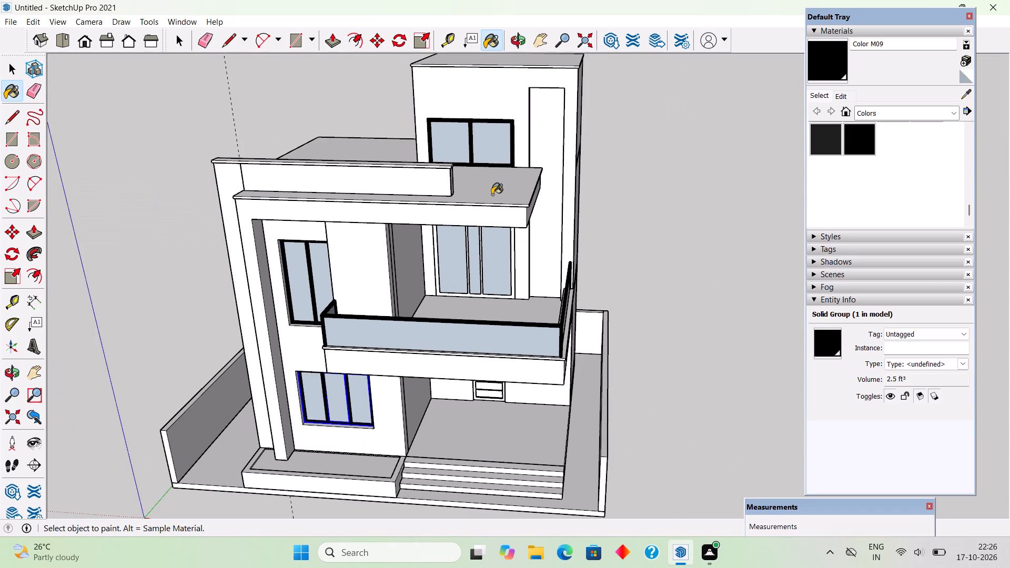
scroll(500, 167, down, 3)
middle_drag(499, 275, 508, 234)
scroll(508, 234, up, 3)
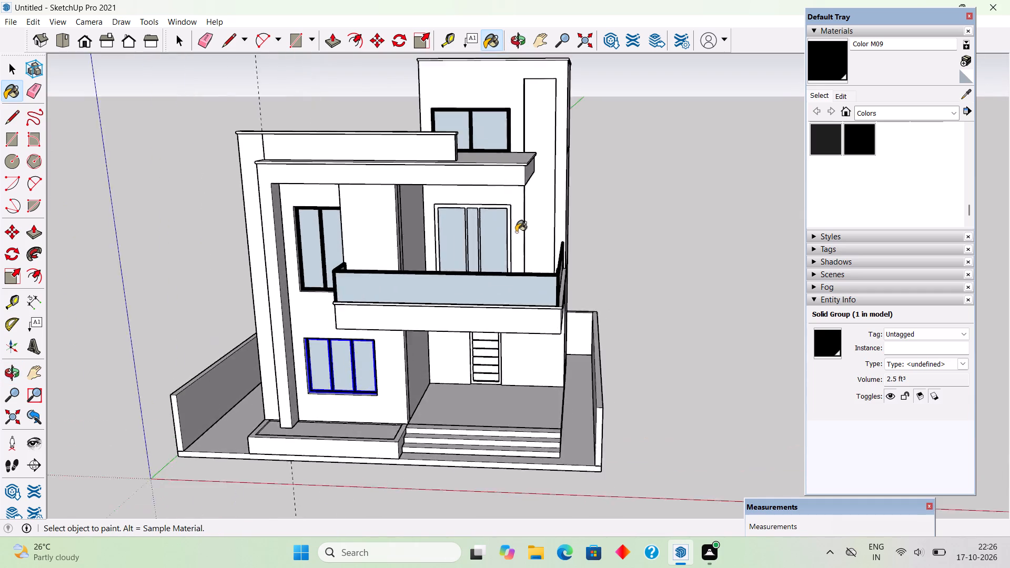
scroll(516, 232, up, 7)
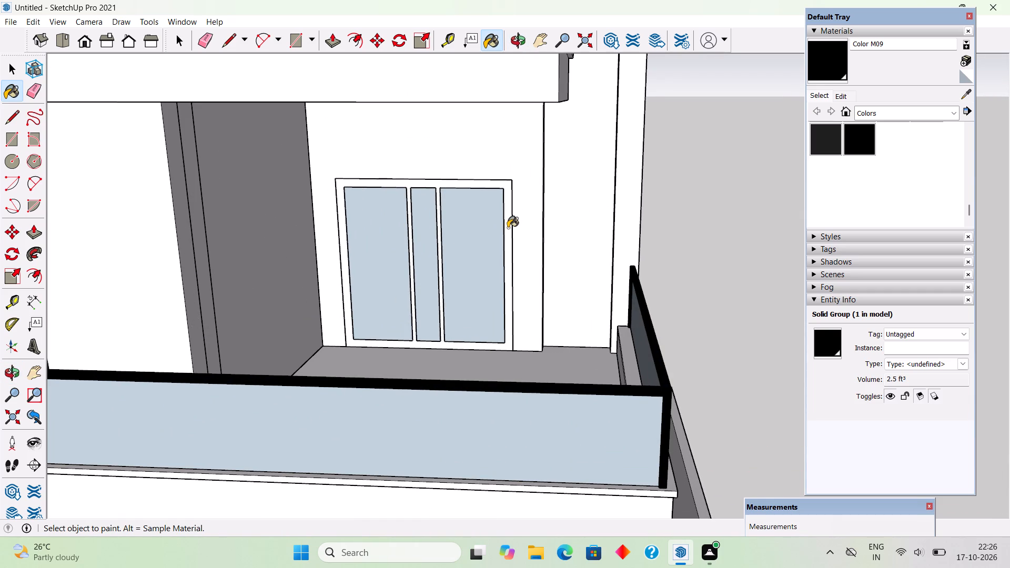
click(508, 228)
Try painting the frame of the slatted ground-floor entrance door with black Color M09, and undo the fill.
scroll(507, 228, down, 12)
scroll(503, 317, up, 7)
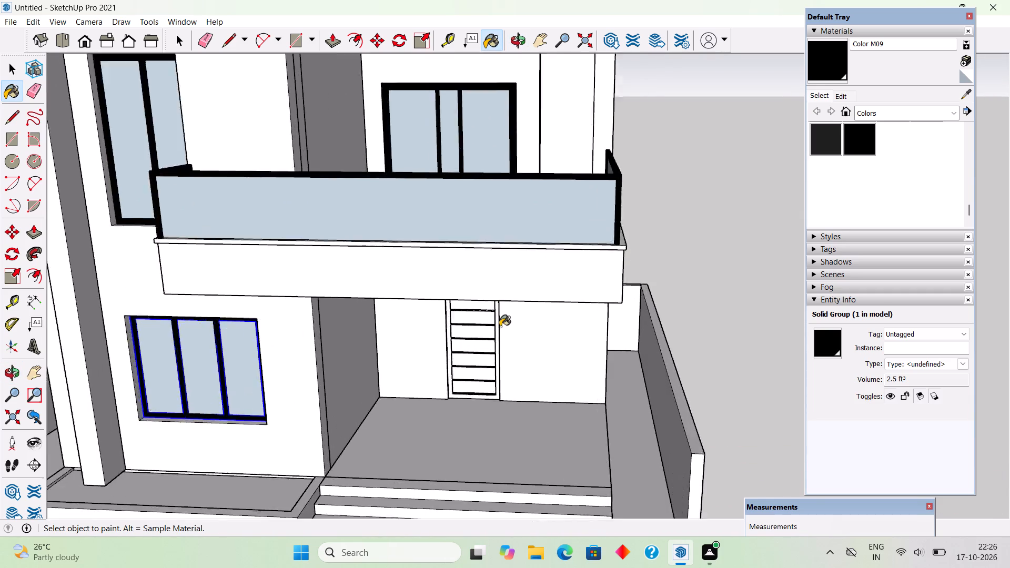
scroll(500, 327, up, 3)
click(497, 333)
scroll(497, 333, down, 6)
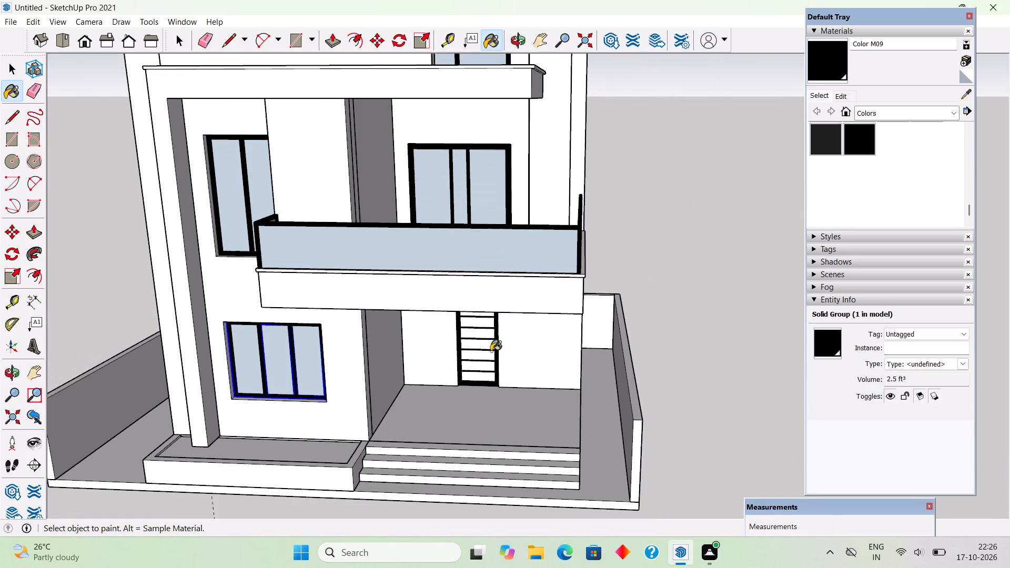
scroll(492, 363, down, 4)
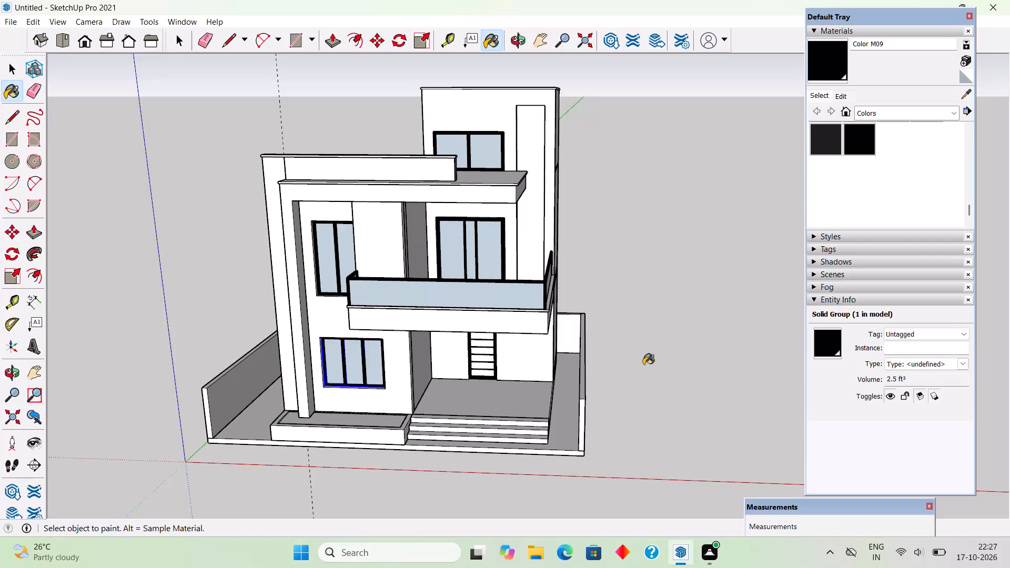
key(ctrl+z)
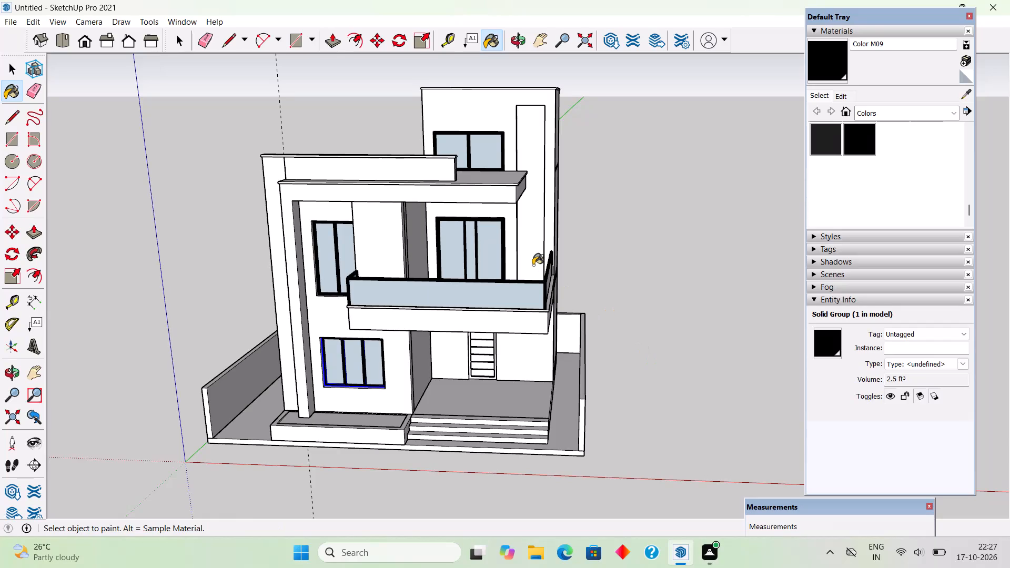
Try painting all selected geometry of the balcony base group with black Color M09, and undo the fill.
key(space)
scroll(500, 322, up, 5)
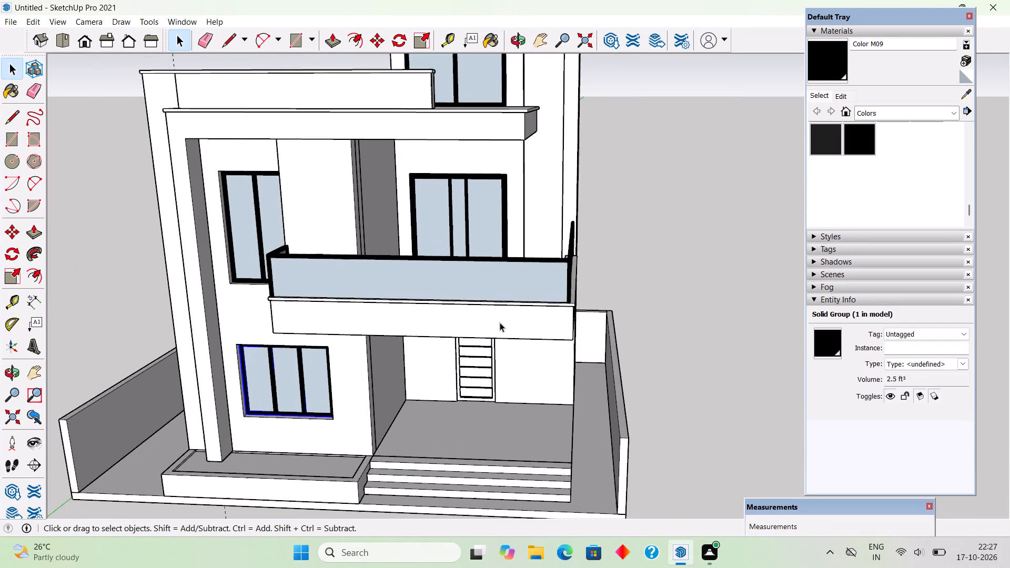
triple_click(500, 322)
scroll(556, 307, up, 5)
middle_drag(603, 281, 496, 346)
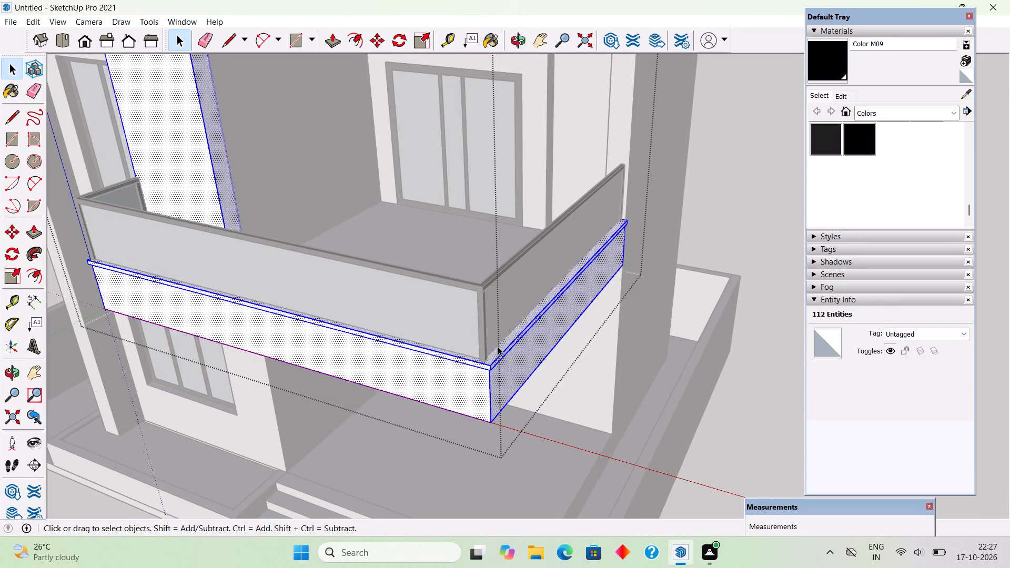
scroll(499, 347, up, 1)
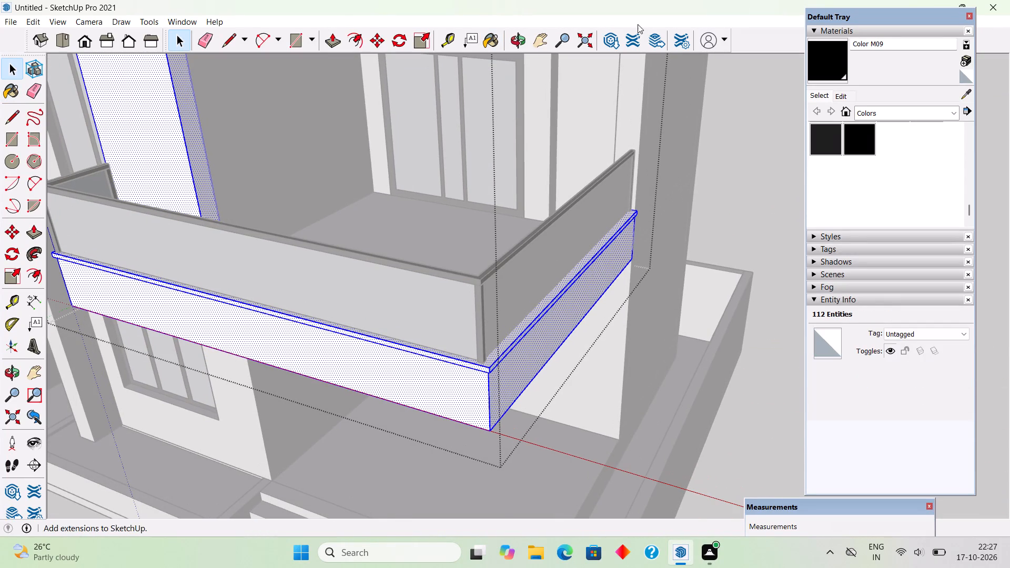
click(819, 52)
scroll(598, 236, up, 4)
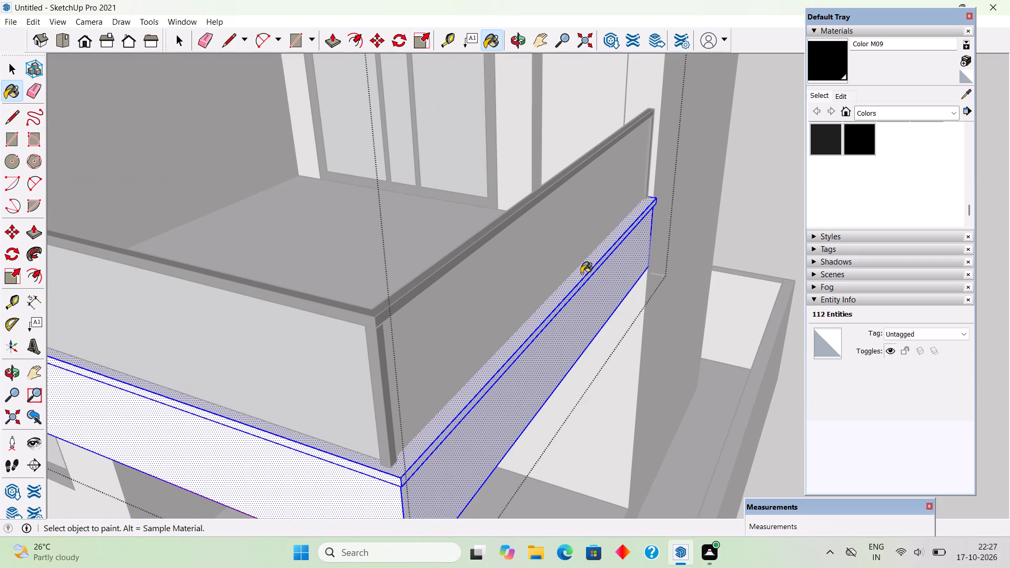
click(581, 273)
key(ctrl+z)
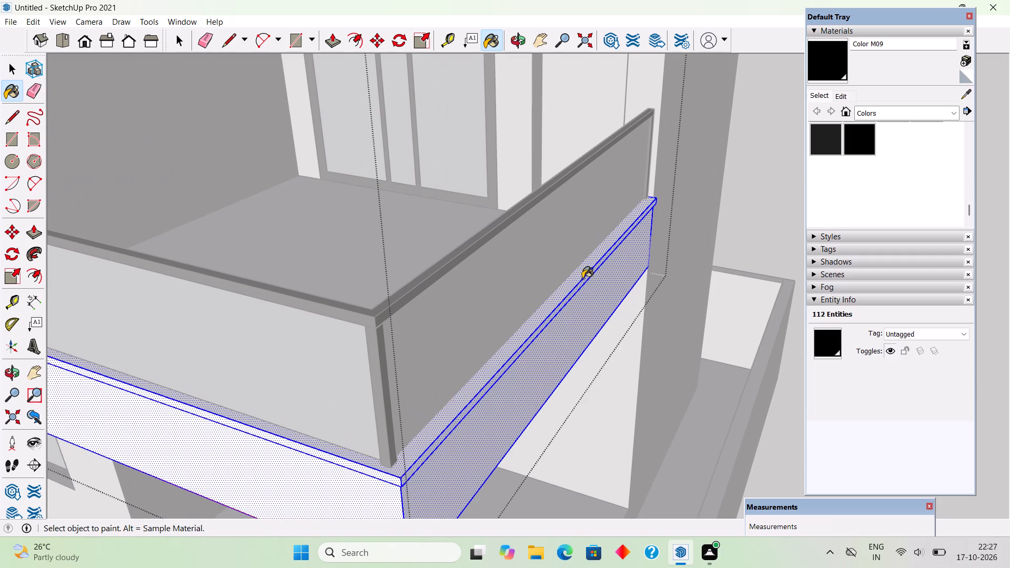
Paint the top, outer side and front faces of the thin ledge under the balcony railing with black Color M09.
key(space)
click(582, 274)
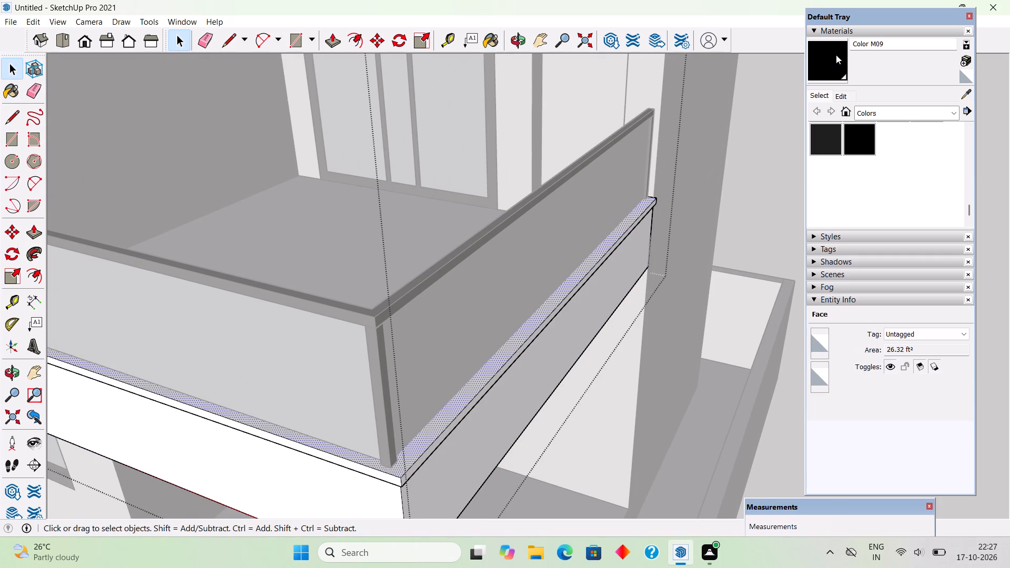
click(836, 55)
click(602, 246)
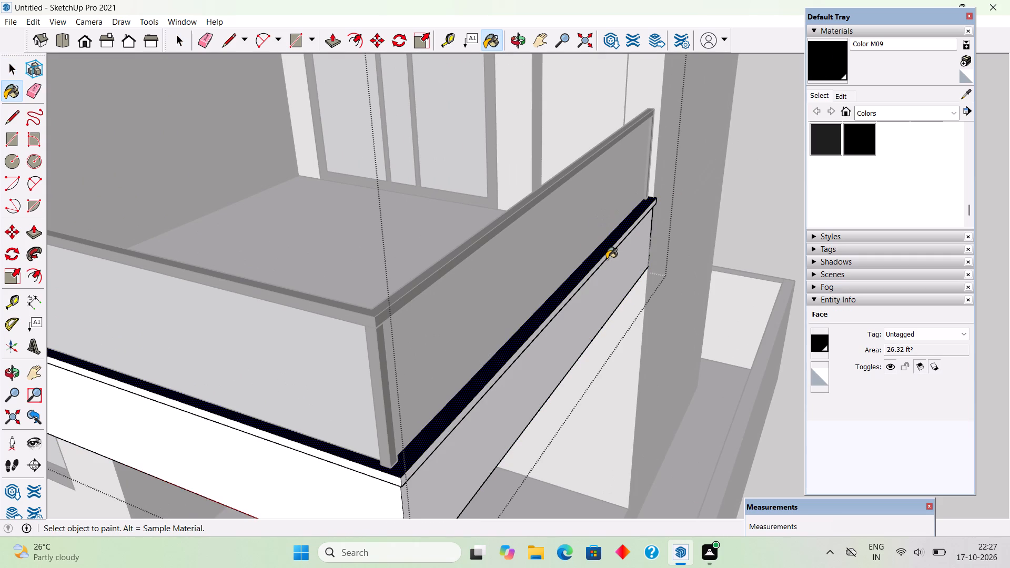
click(607, 255)
scroll(589, 264, down, 5)
scroll(434, 355, up, 4)
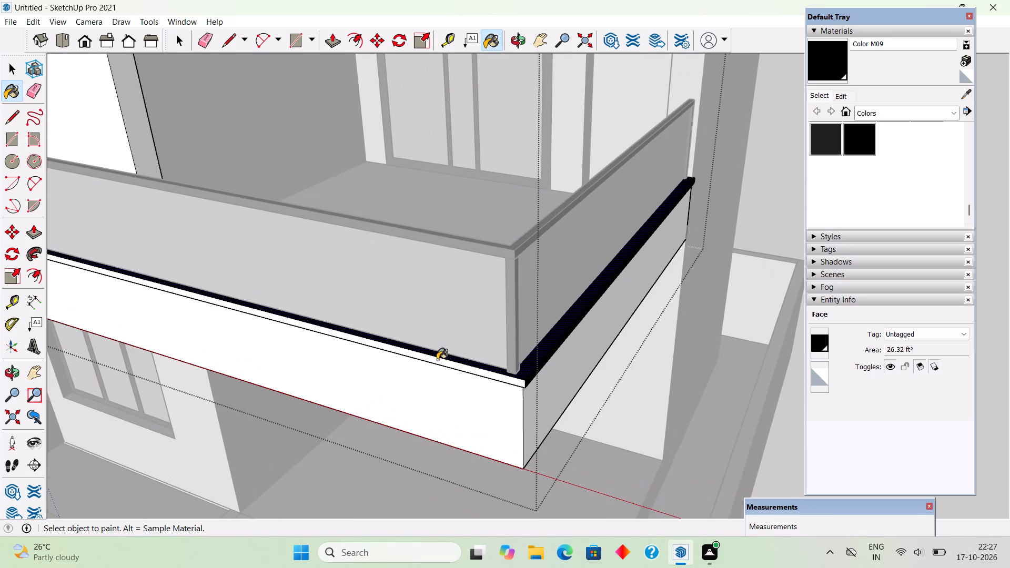
click(437, 360)
scroll(437, 361, down, 9)
scroll(437, 361, up, 1)
scroll(437, 361, down, 6)
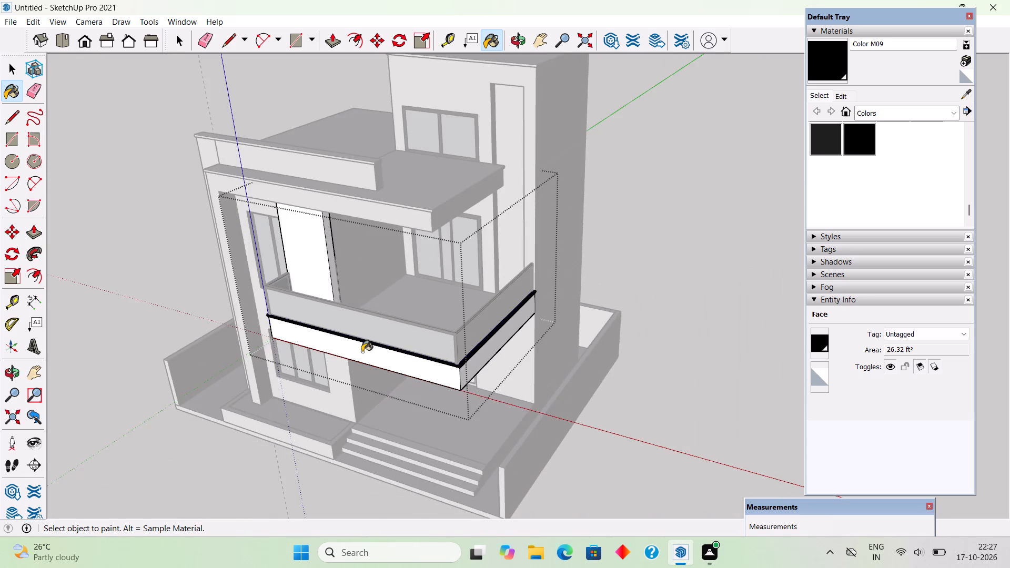
Paint the balcony ledge's end face beside the two-pane window with black Color M09, and leave the balcony group.
middle_drag(399, 308, 714, 206)
scroll(428, 348, up, 5)
click(456, 299)
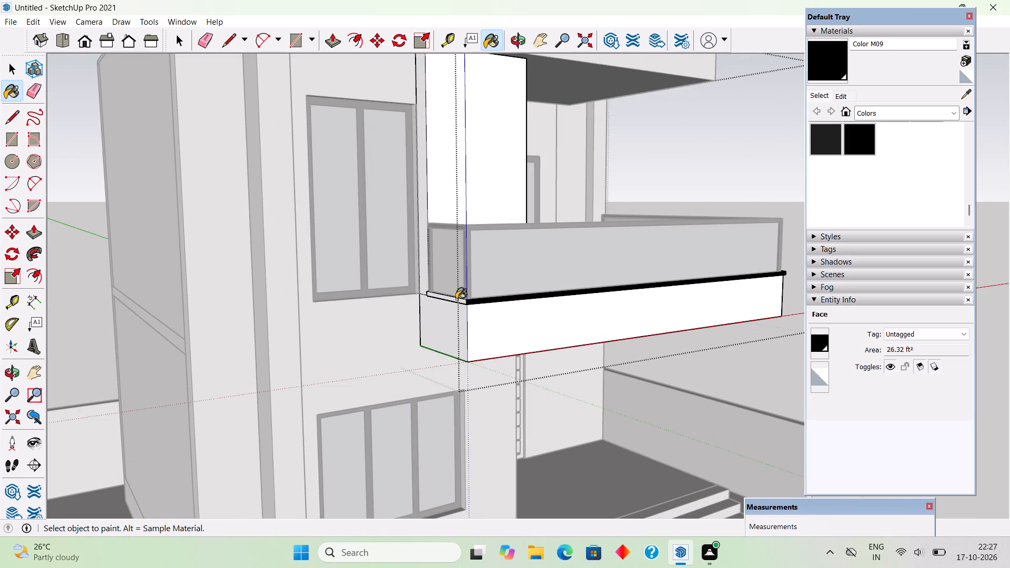
scroll(456, 299, down, 9)
middle_drag(579, 269, 370, 328)
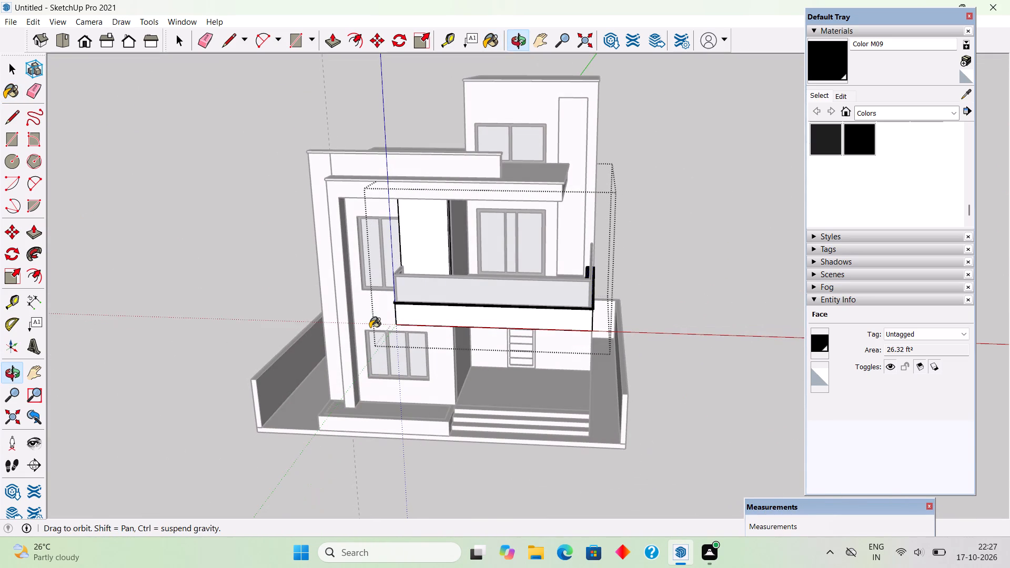
key(space)
click(436, 99)
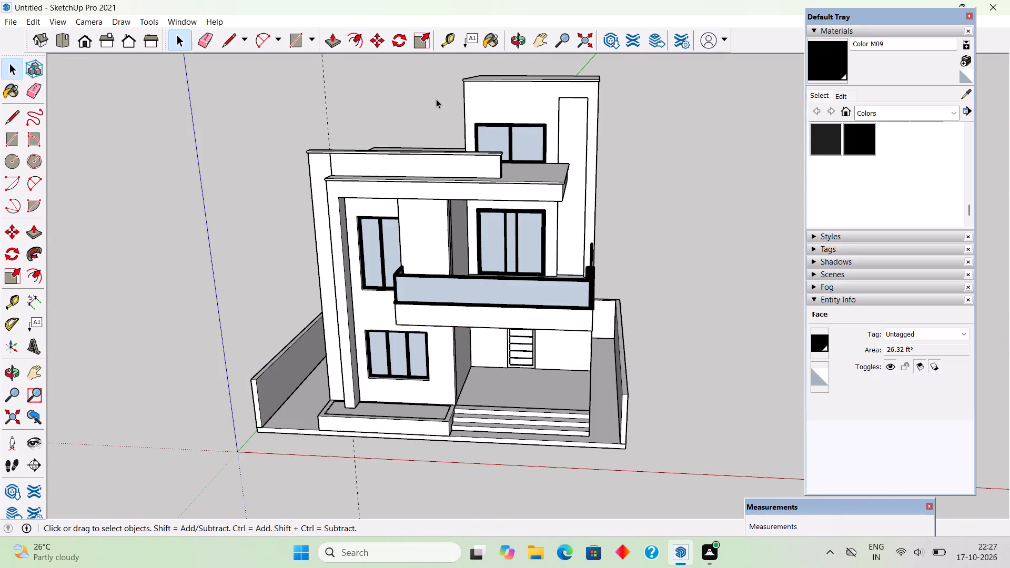
Paint the front strip of the thin trim along the canopy roof above the first floor with black Color M09.
scroll(454, 128, down, 3)
middle_drag(459, 143, 552, 204)
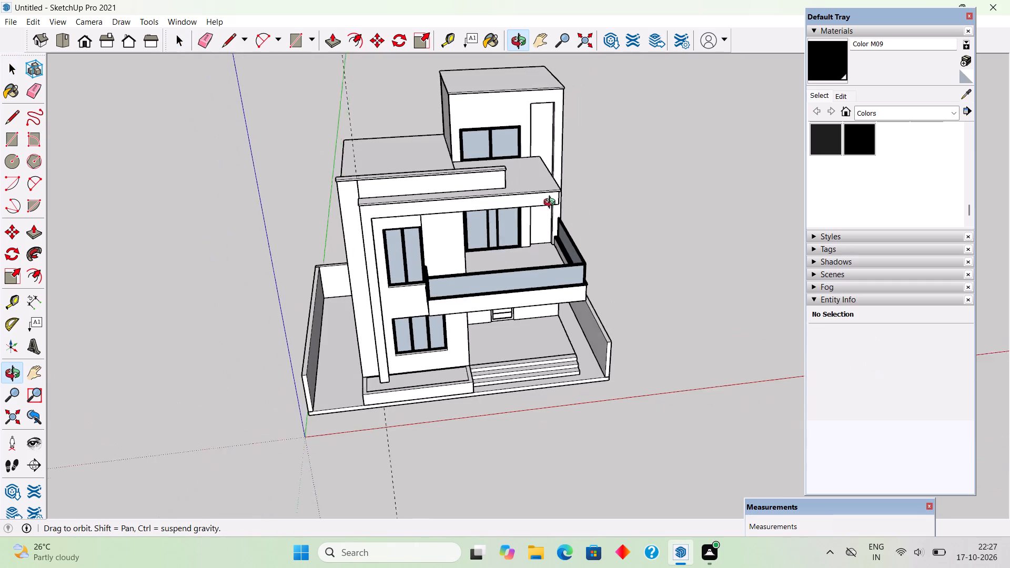
middle_drag(552, 204, 553, 204)
scroll(553, 204, up, 4)
triple_click(524, 187)
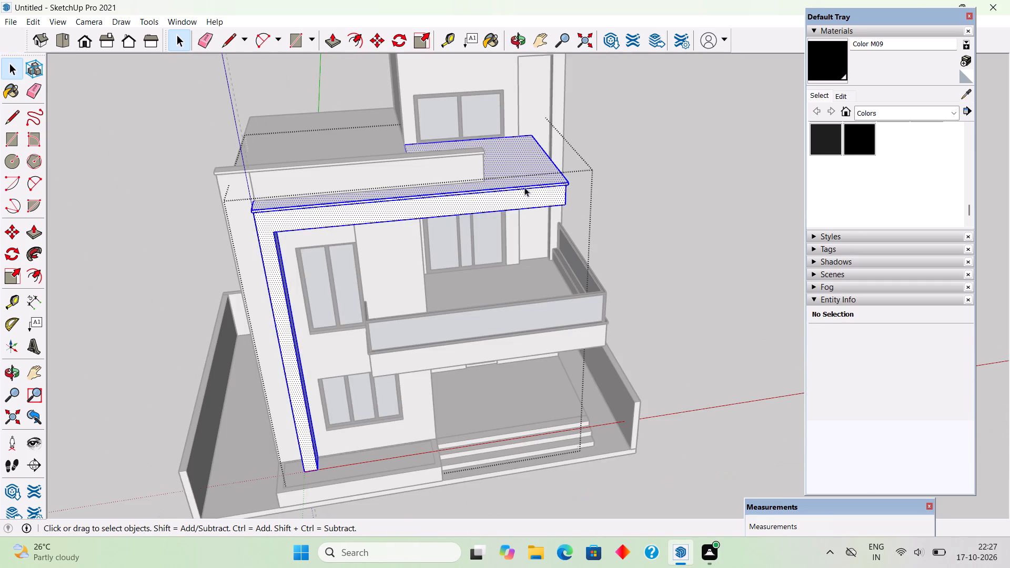
scroll(525, 187, up, 5)
click(526, 187)
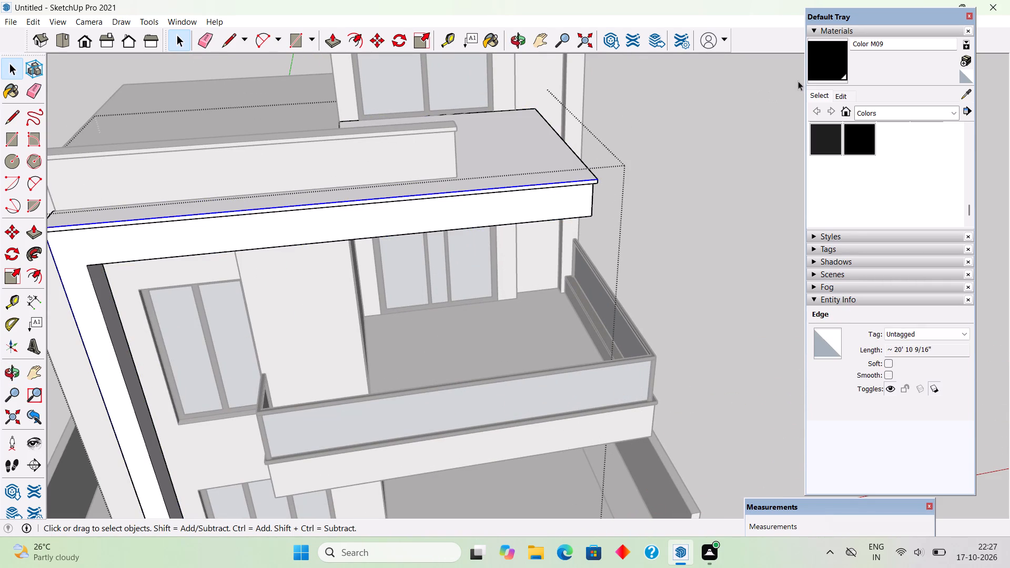
click(829, 66)
scroll(586, 157, up, 5)
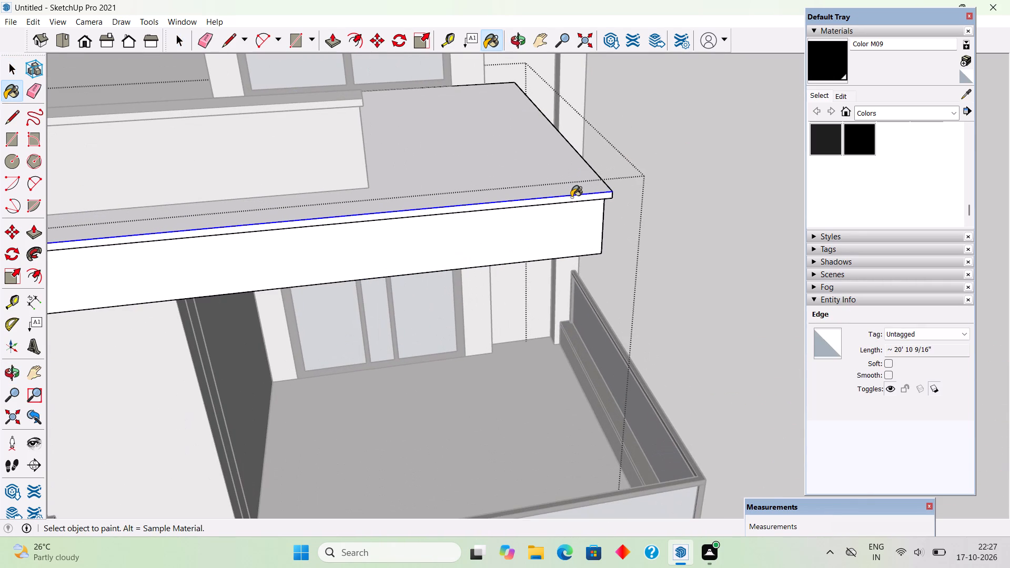
click(571, 197)
Paint the side strip of the canopy roof's trim with black Color M09, and leave the canopy group.
middle_drag(544, 186, 356, 140)
click(418, 129)
scroll(418, 129, down, 3)
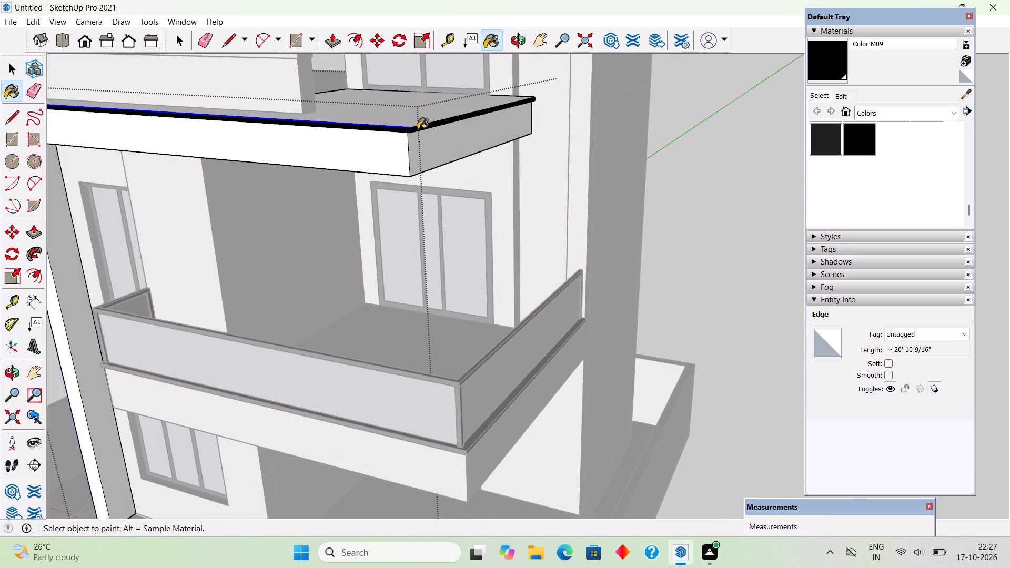
scroll(418, 129, down, 12)
middle_drag(370, 180, 558, 240)
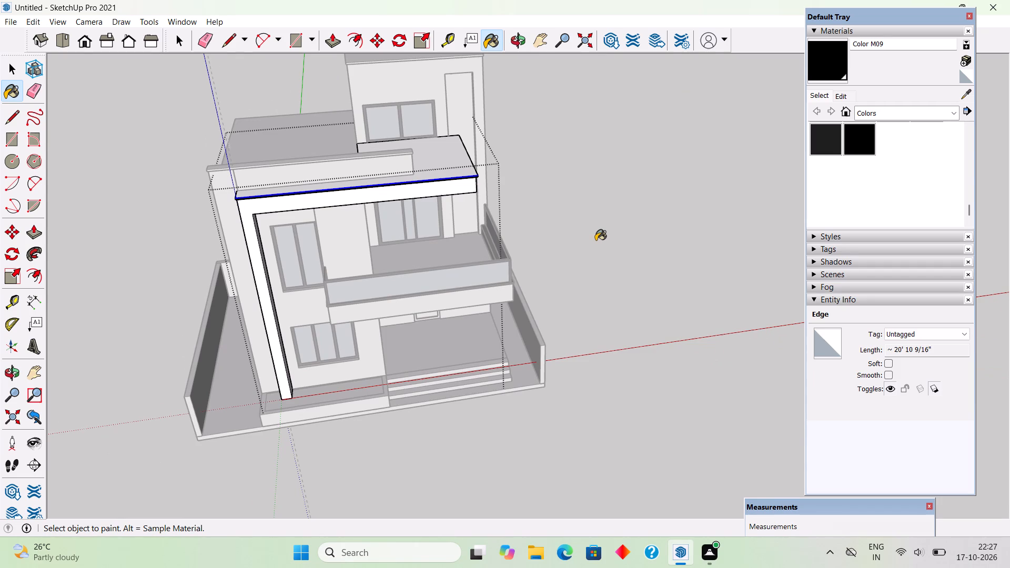
key(space)
click(656, 281)
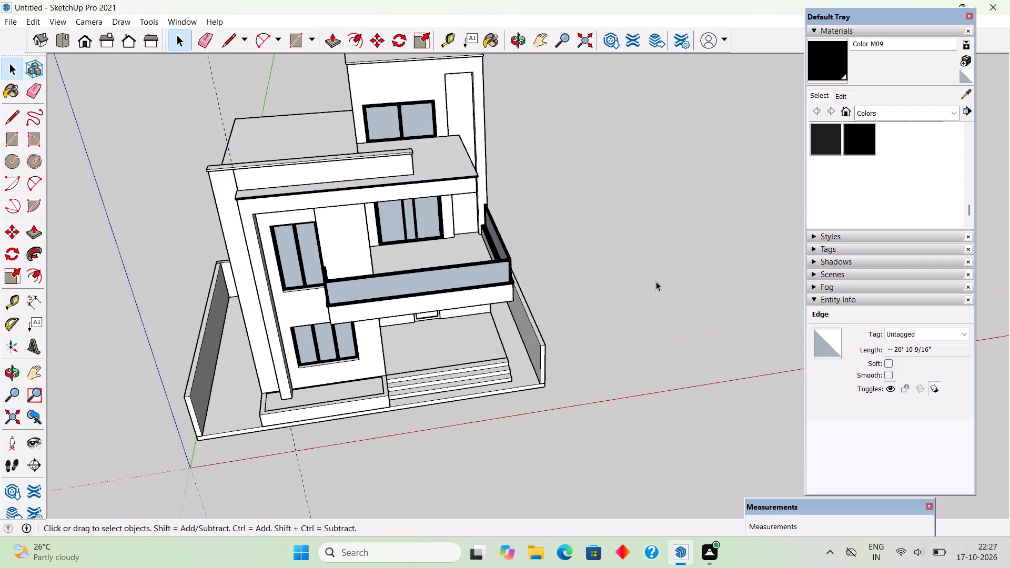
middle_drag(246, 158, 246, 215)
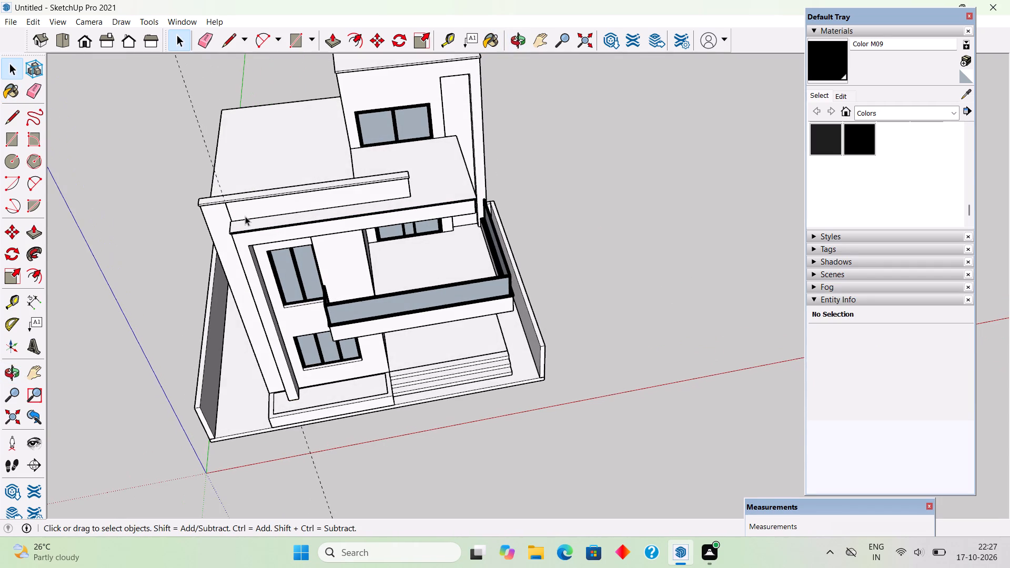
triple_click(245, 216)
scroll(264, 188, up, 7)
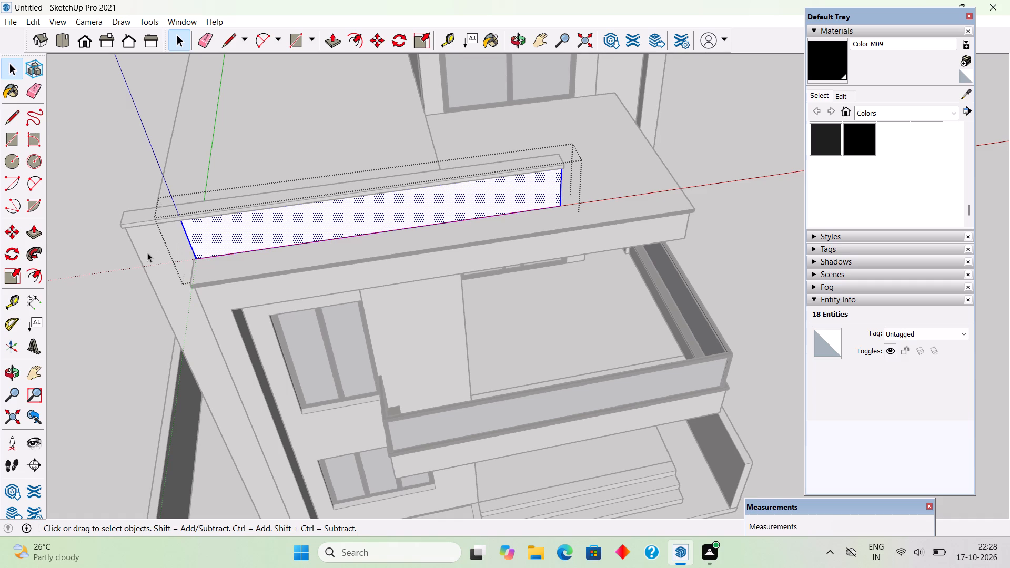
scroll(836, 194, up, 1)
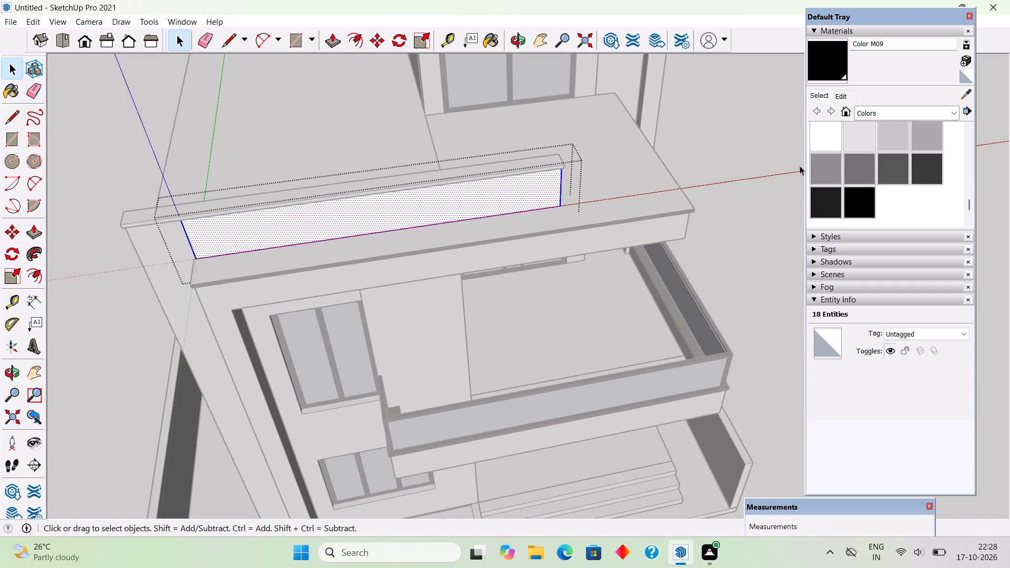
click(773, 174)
Paint the top face, front strip and pillar-side end of the front parapet's cap with black Color M09.
triple_click(484, 173)
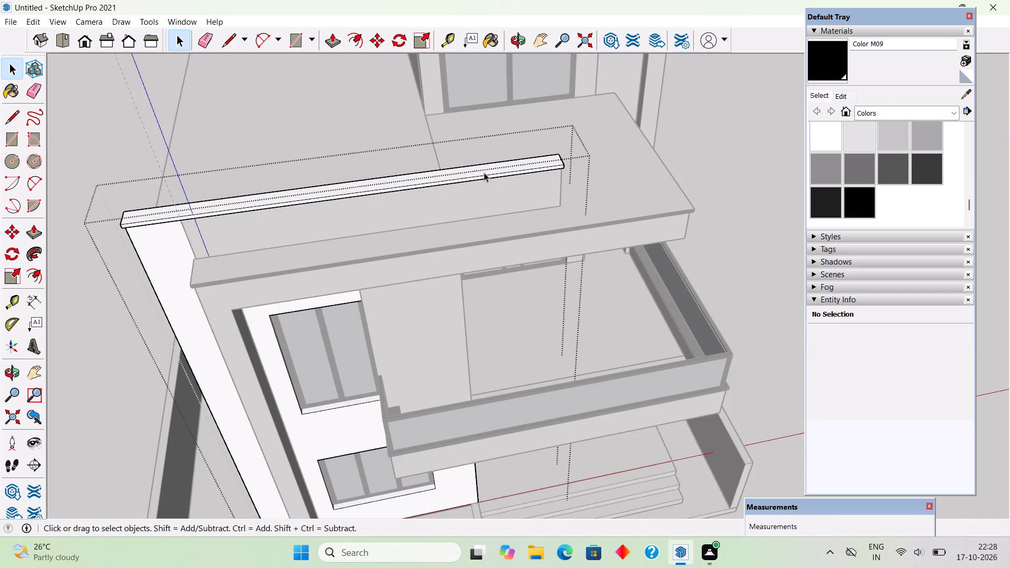
scroll(649, 146, up, 3)
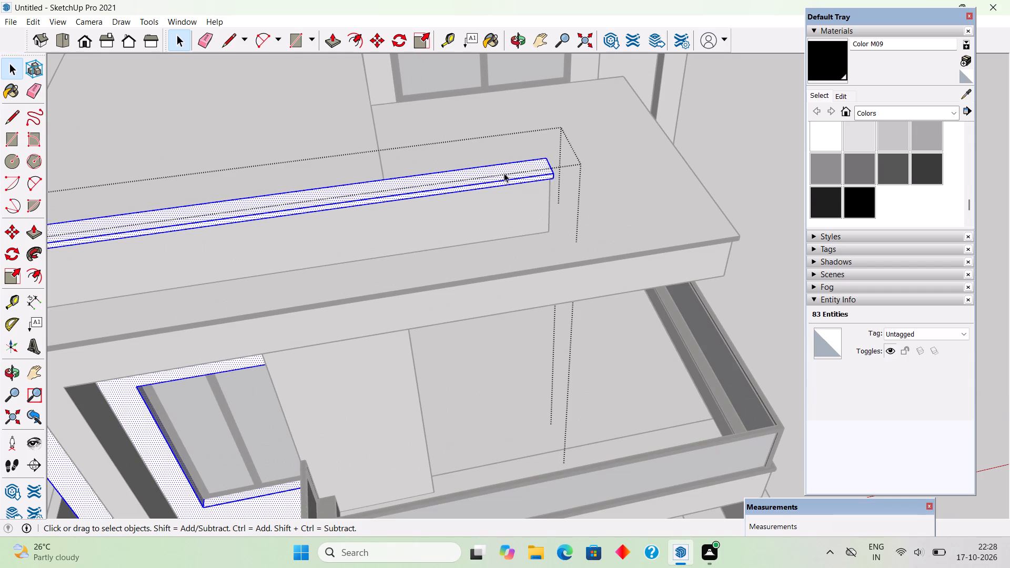
scroll(504, 173, down, 5)
middle_drag(473, 198, 603, 146)
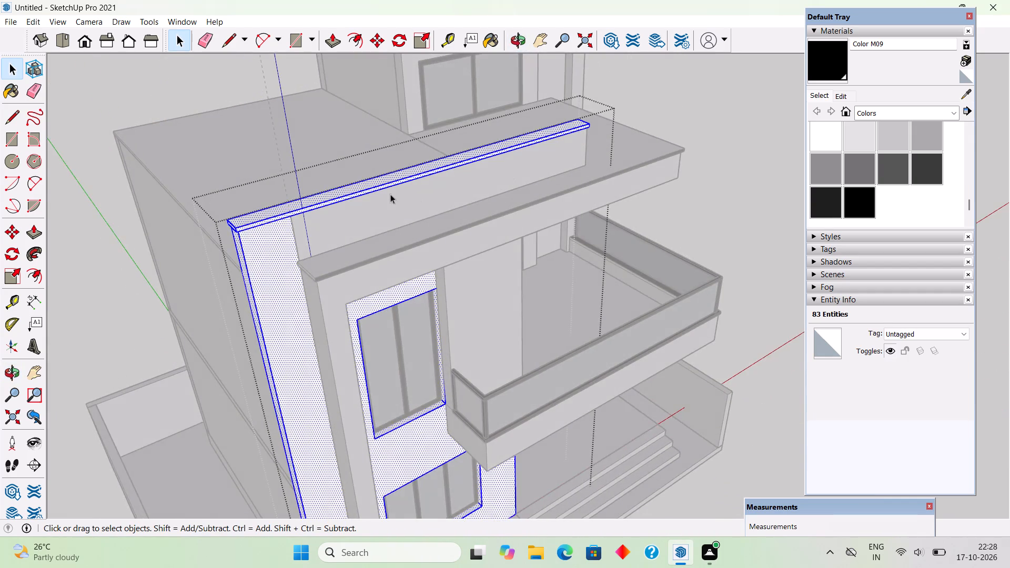
scroll(389, 194, up, 4)
click(358, 186)
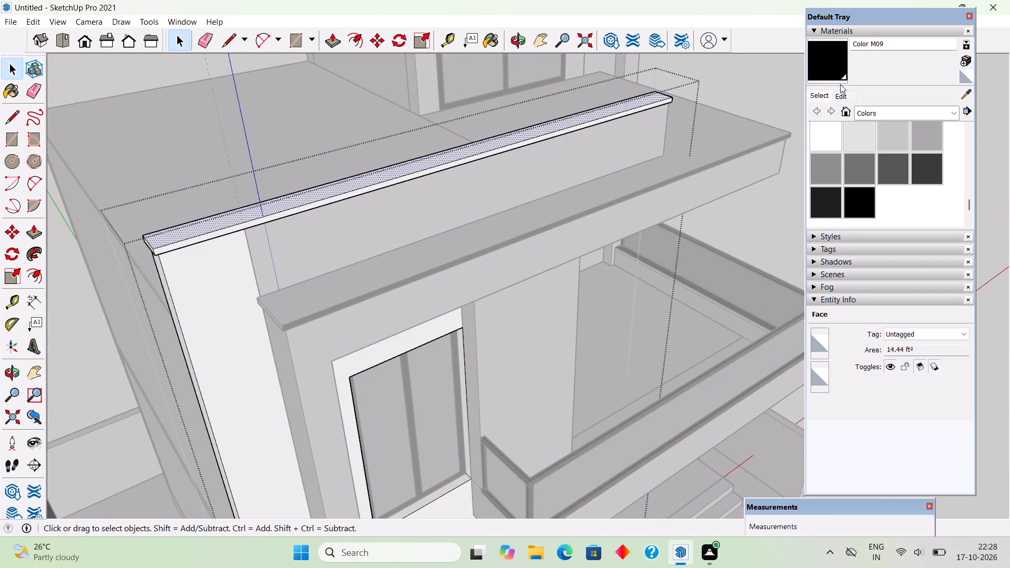
click(845, 69)
scroll(599, 141, up, 4)
click(591, 108)
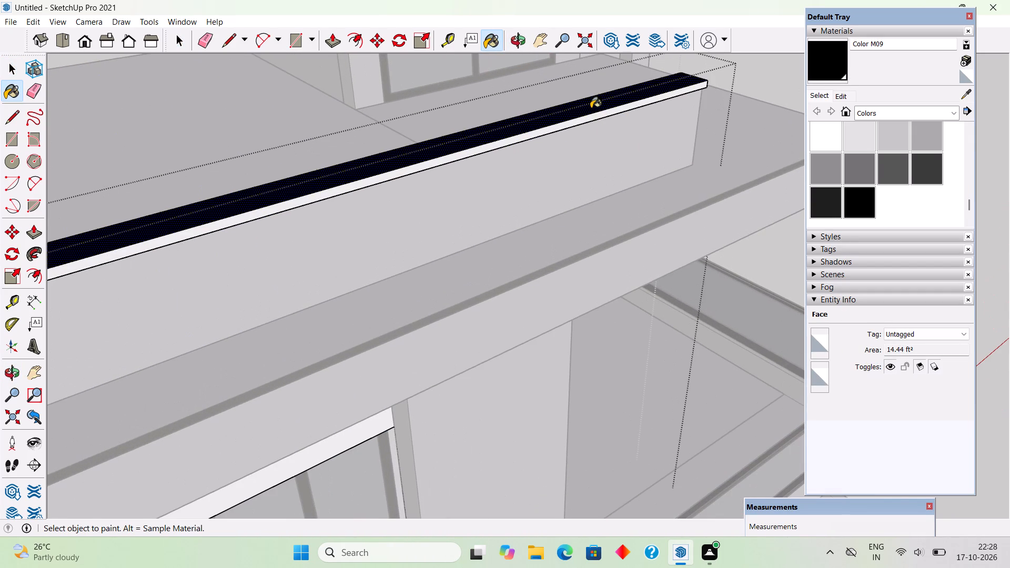
scroll(591, 115, up, 3)
click(591, 115)
scroll(591, 115, down, 14)
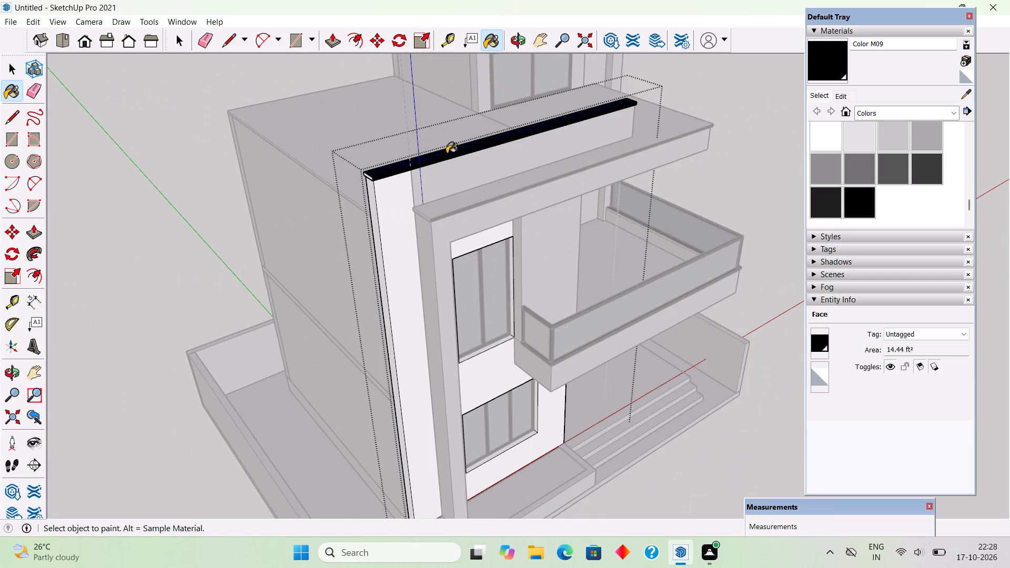
scroll(361, 171, up, 4)
click(375, 180)
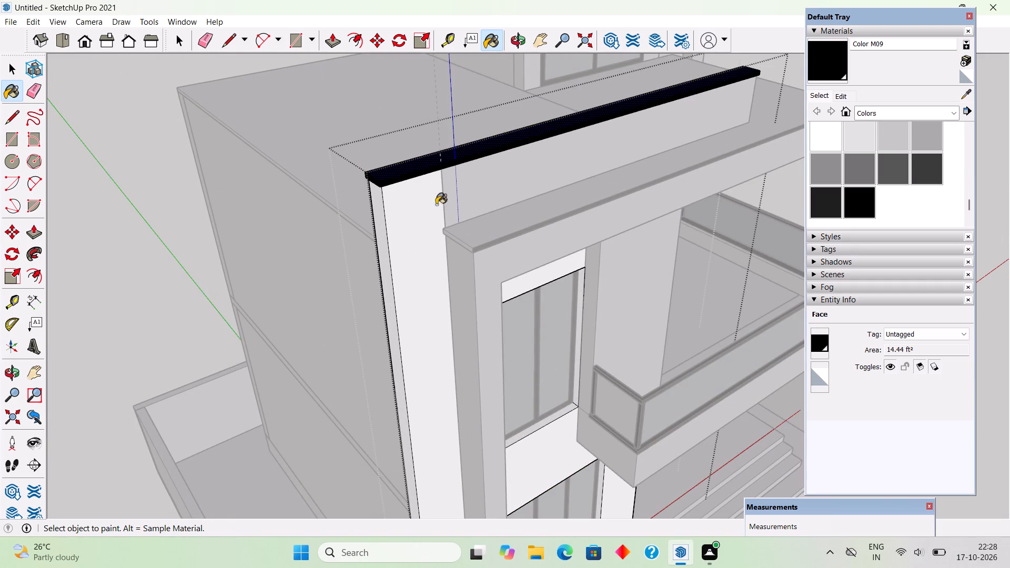
Paint the parapet cap's free end above the canopy roof with black Color M09, and leave the facade group.
middle_drag(440, 209, 216, 200)
scroll(218, 200, down, 5)
middle_drag(639, 161, 410, 129)
scroll(538, 110, up, 5)
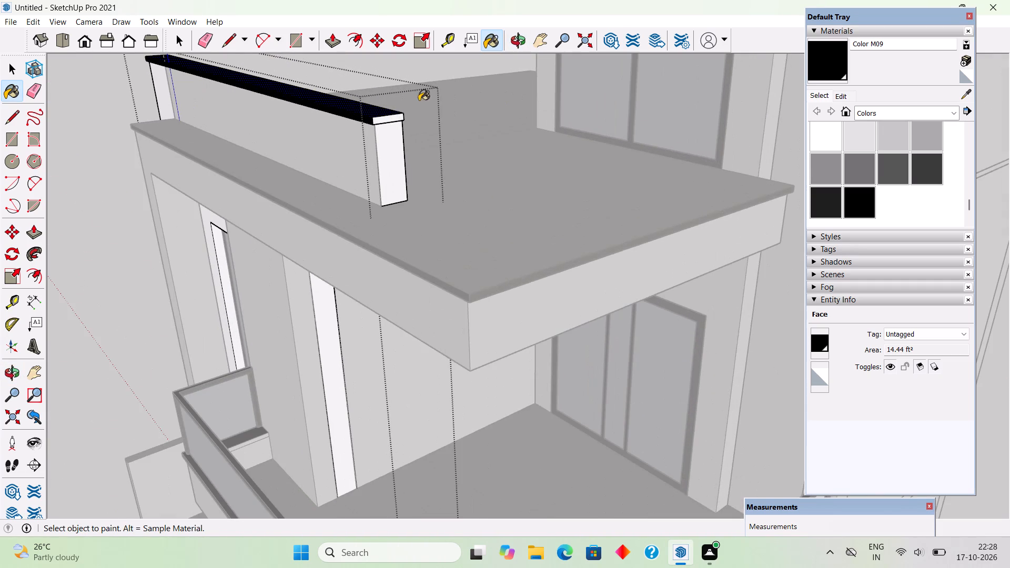
click(391, 121)
click(392, 118)
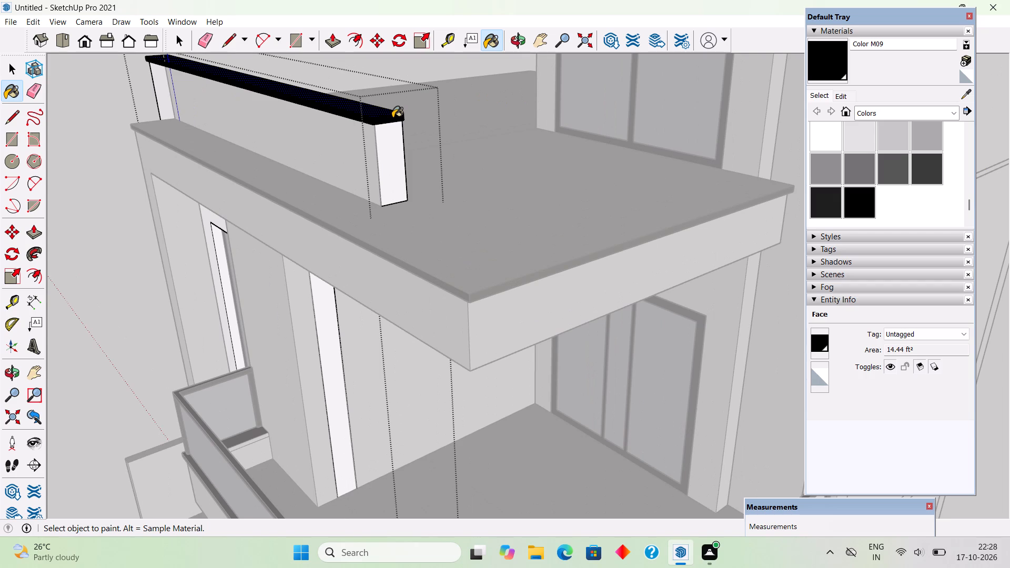
key(space)
scroll(392, 118, down, 4)
scroll(470, 288, down, 5)
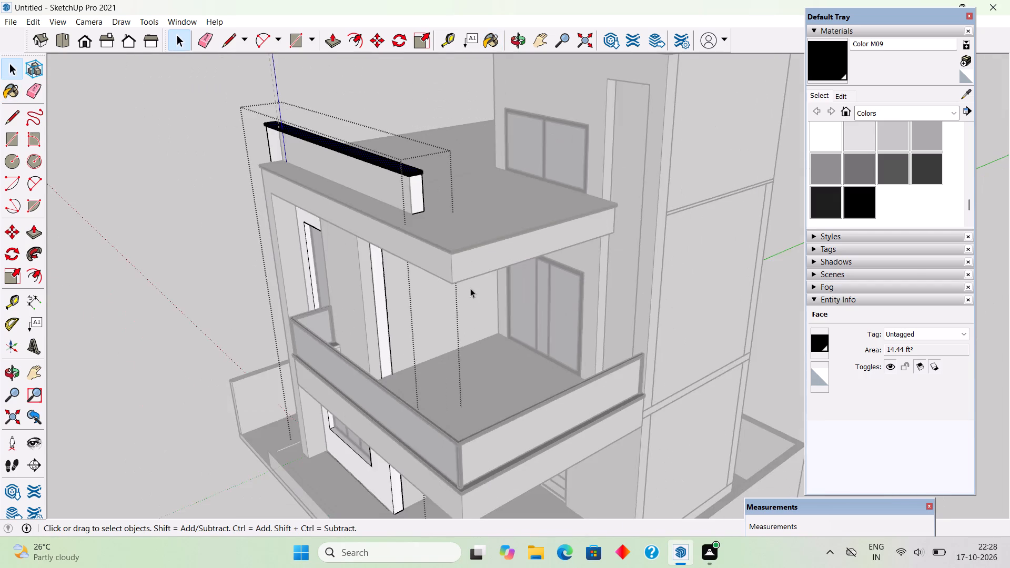
click(269, 217)
Paint the top face, front strip and outer side strip of the tallest block's roof slab with black Color M09.
scroll(269, 217, down, 6)
scroll(511, 118, up, 8)
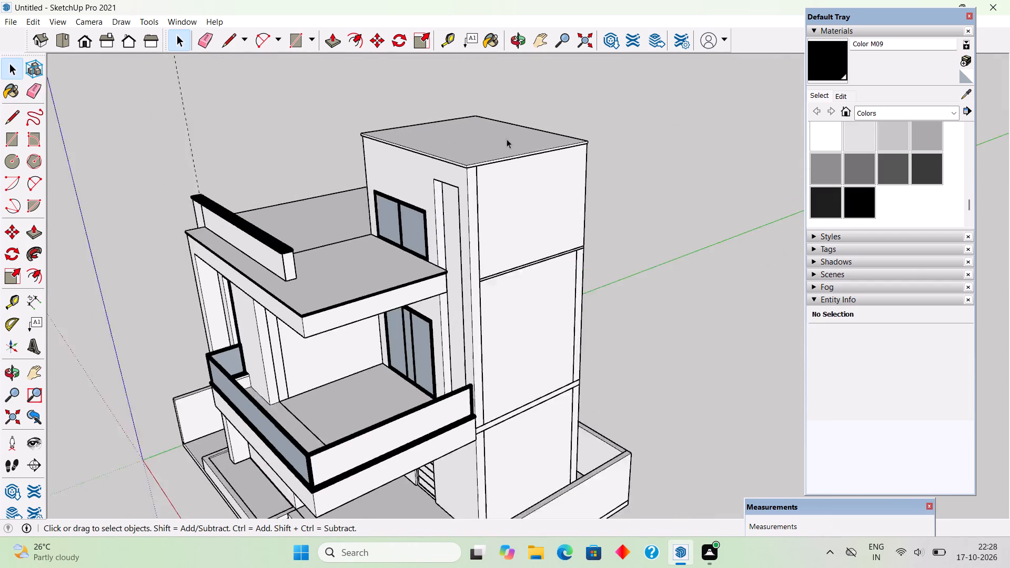
scroll(507, 139, up, 2)
click(470, 153)
double_click(470, 153)
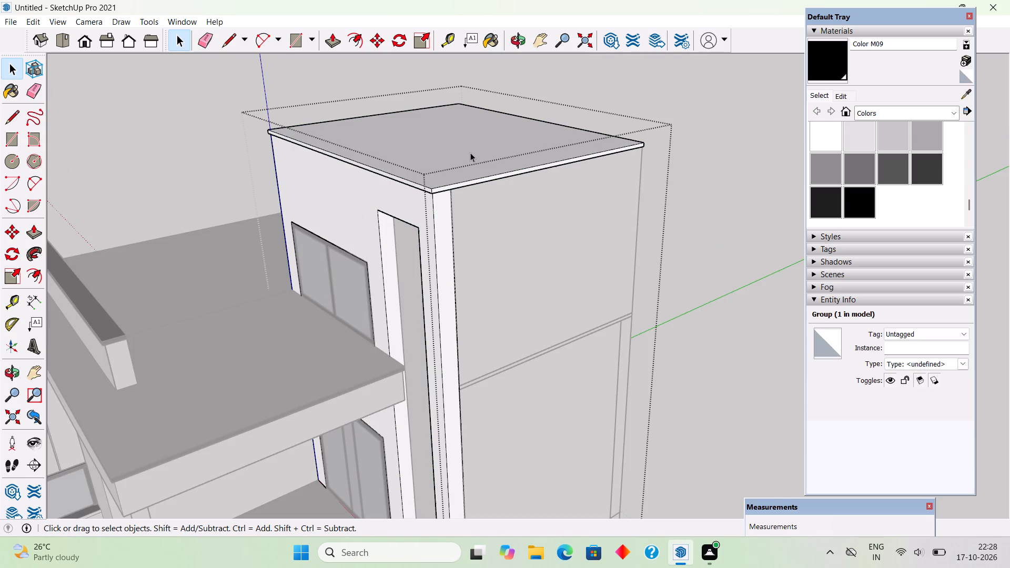
click(478, 150)
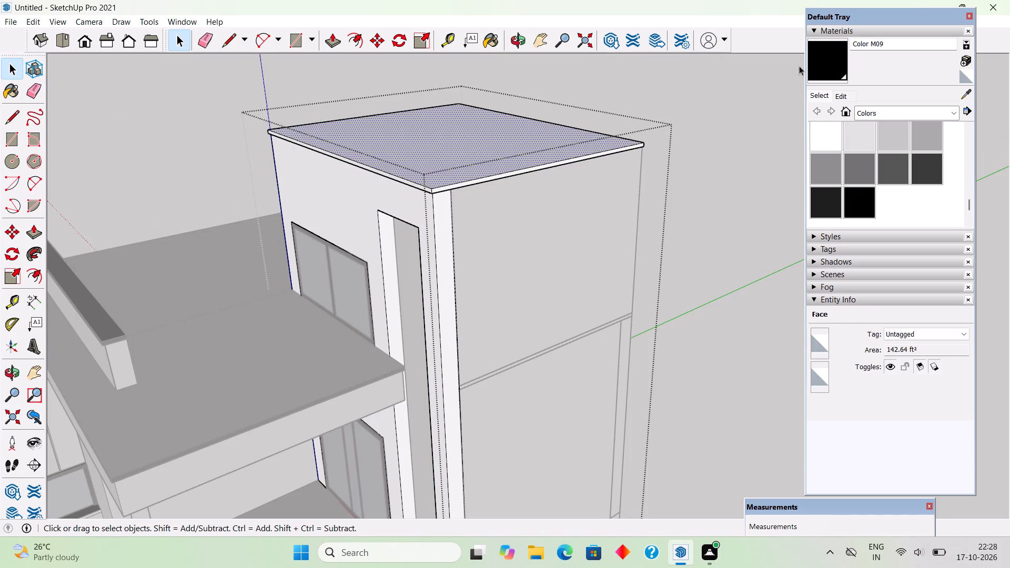
click(816, 62)
click(532, 124)
scroll(405, 190, up, 5)
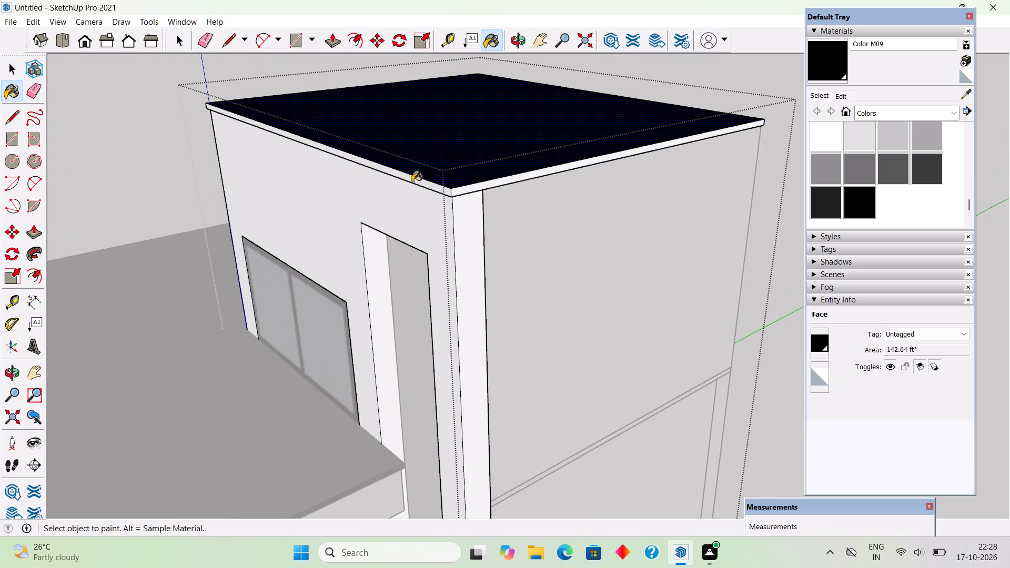
click(412, 182)
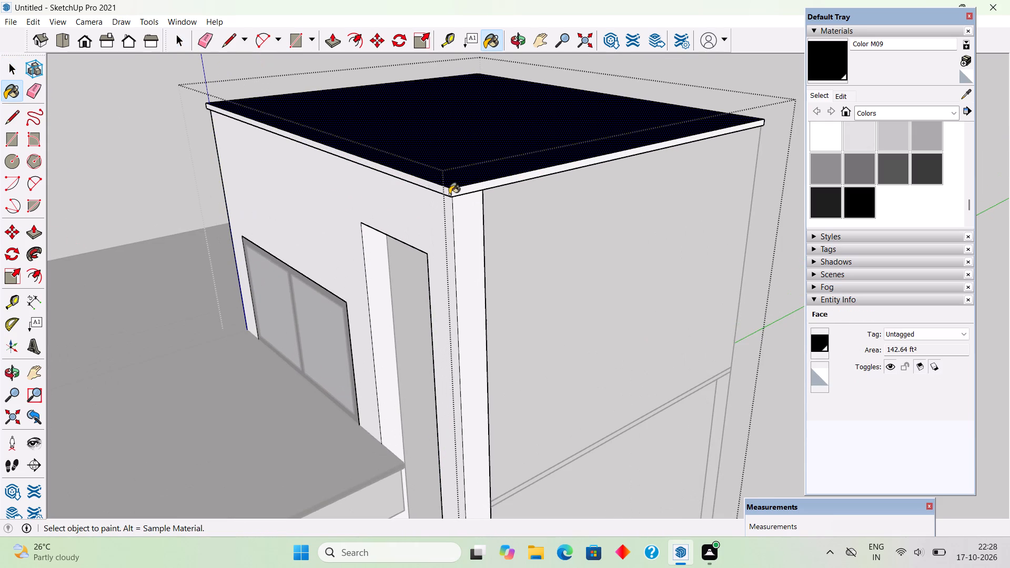
click(468, 190)
click(445, 187)
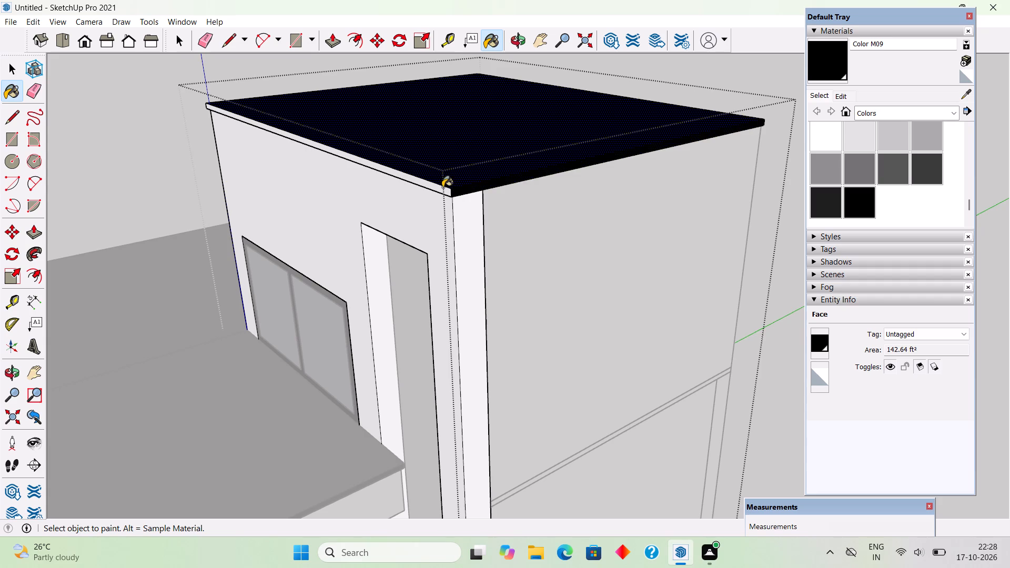
click(442, 190)
Paint the roof slab's side strip facing the lower main roof with black Color M09, and leave the group.
middle_drag(477, 242, 585, 257)
scroll(583, 257, down, 5)
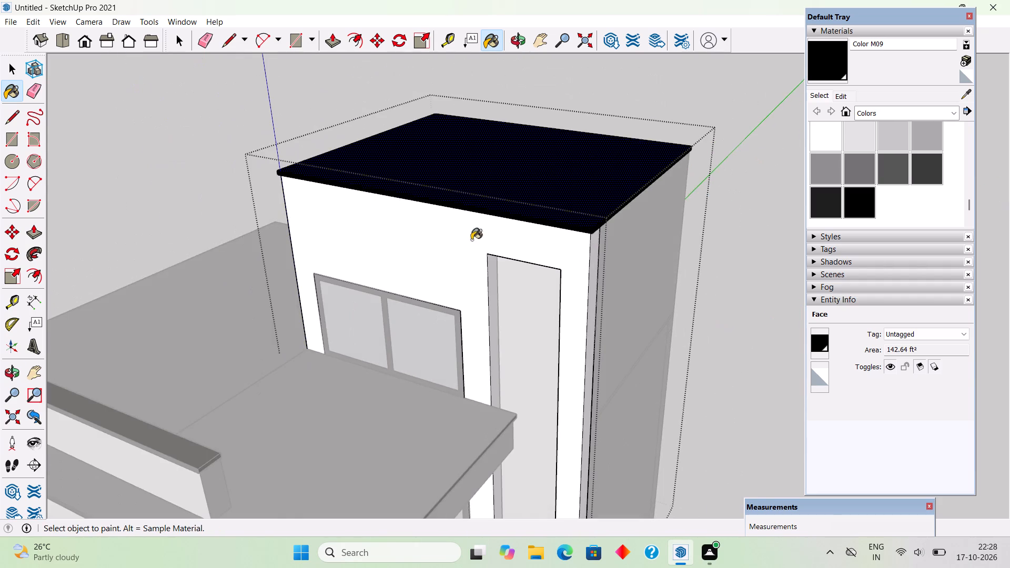
middle_drag(610, 256, 769, 243)
middle_drag(335, 204, 720, 246)
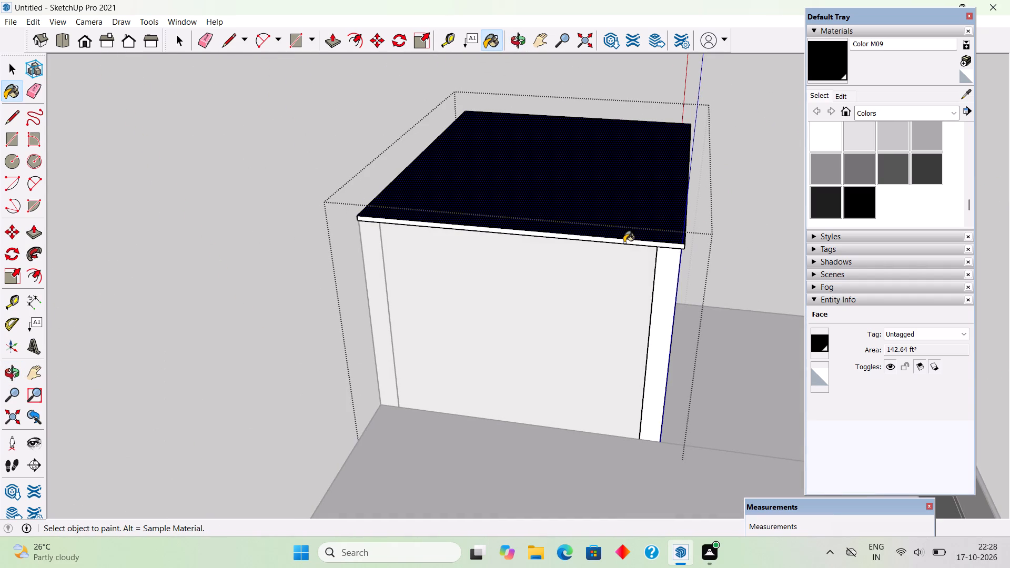
click(624, 242)
key(space)
click(759, 204)
Paint the balcony railing's front glass panel with Translucent Glass Tinted from the Glass and Mirrors materials.
middle_drag(699, 250, 350, 135)
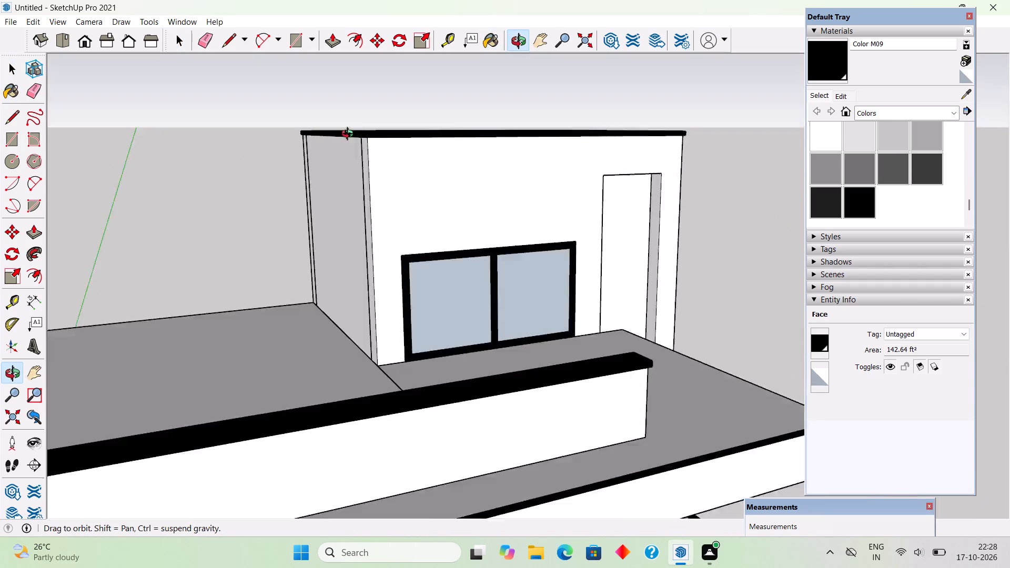
middle_drag(350, 135, 337, 130)
scroll(337, 130, down, 4)
middle_drag(361, 202, 359, 179)
scroll(359, 179, down, 6)
scroll(365, 223, down, 3)
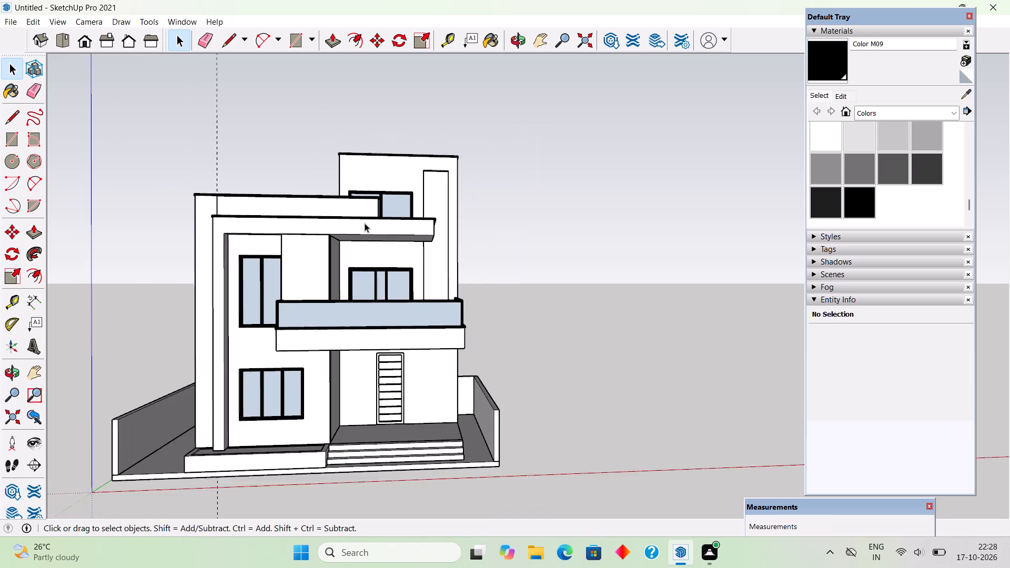
scroll(365, 223, down, 1)
scroll(265, 327, up, 7)
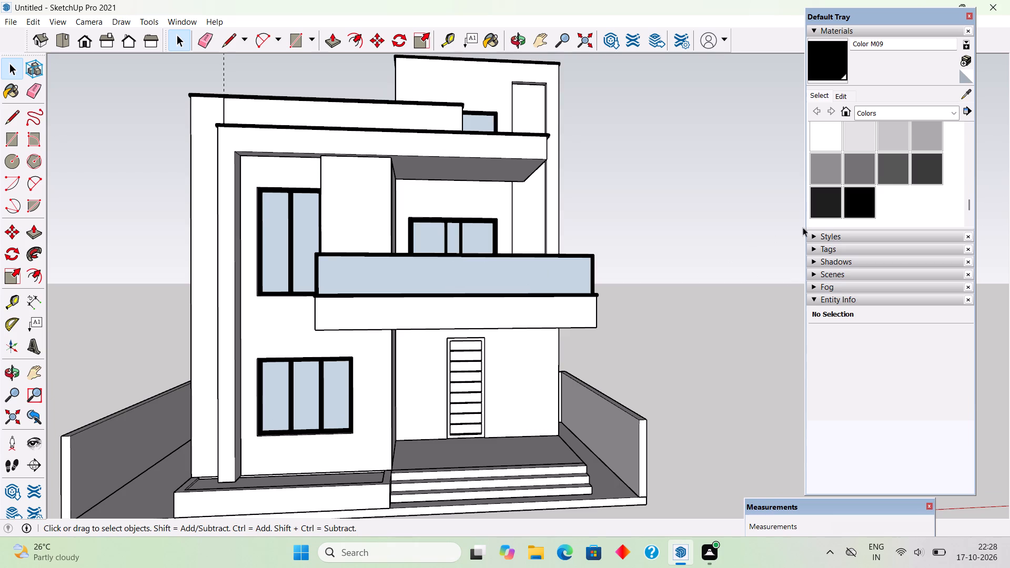
click(920, 111)
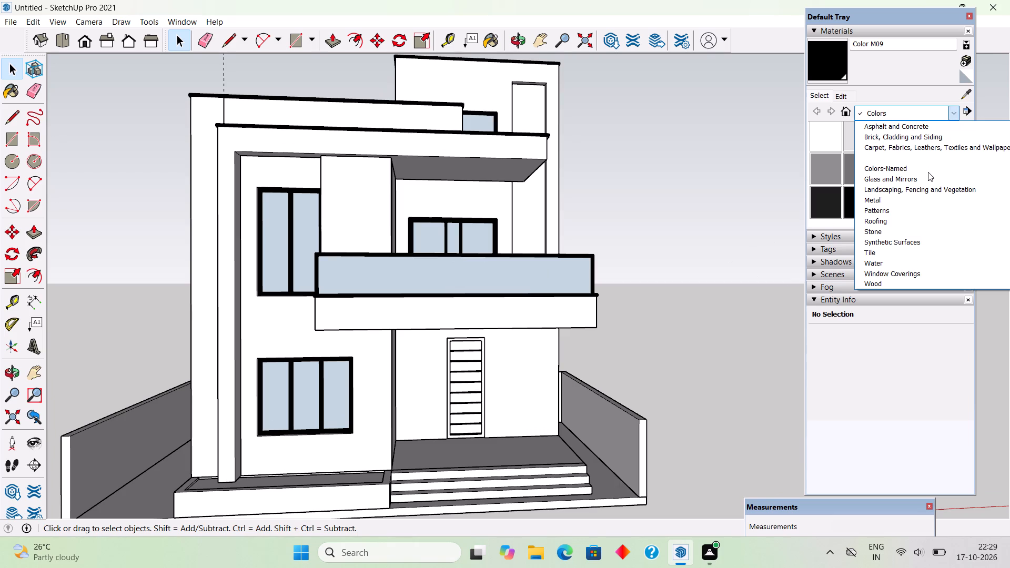
click(929, 176)
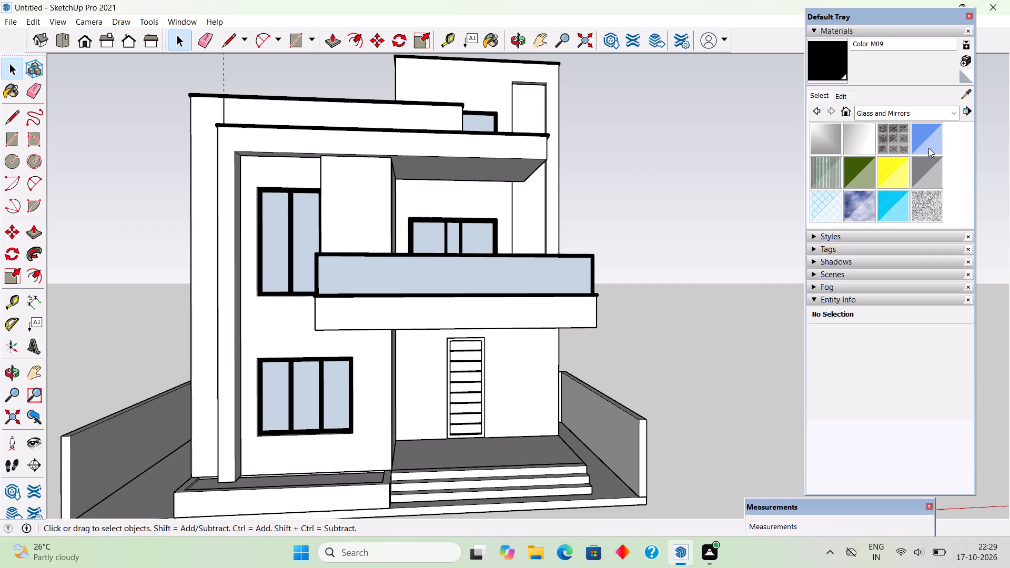
click(889, 205)
click(553, 281)
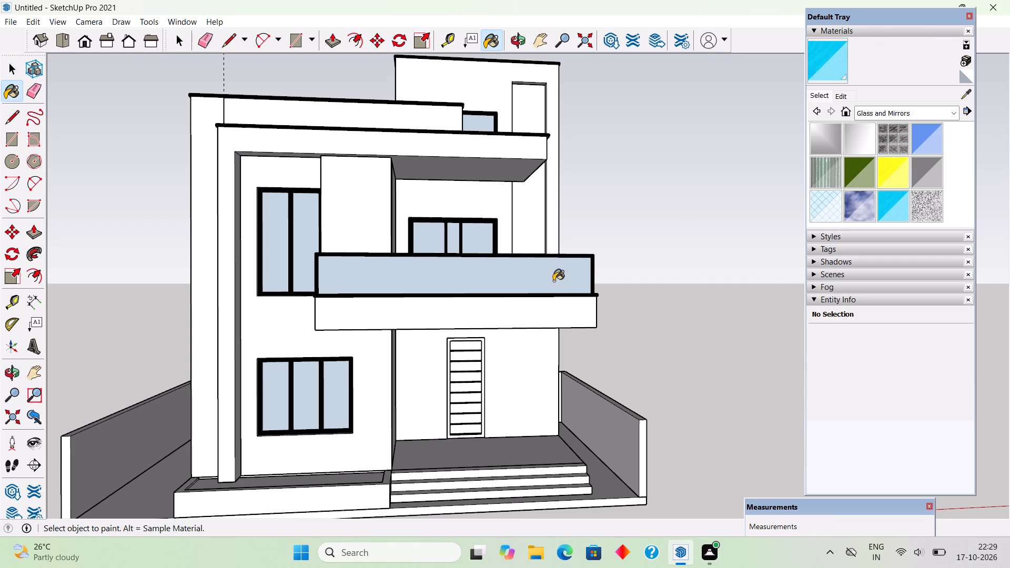
Paint the panes of the front ground-floor window and the tall window above it with Translucent Glass Tinted.
scroll(553, 281, down, 4)
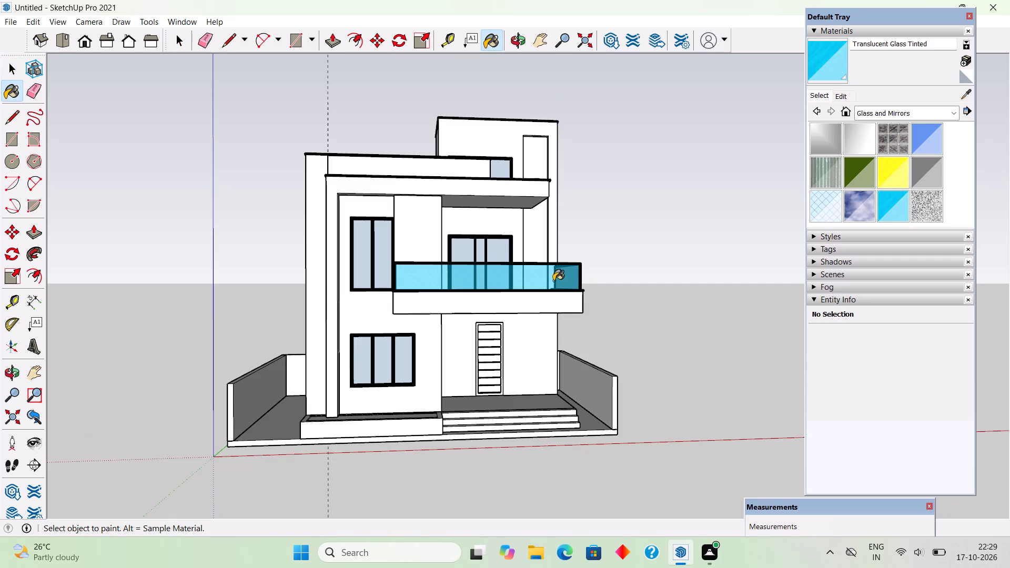
click(363, 354)
click(382, 353)
click(400, 353)
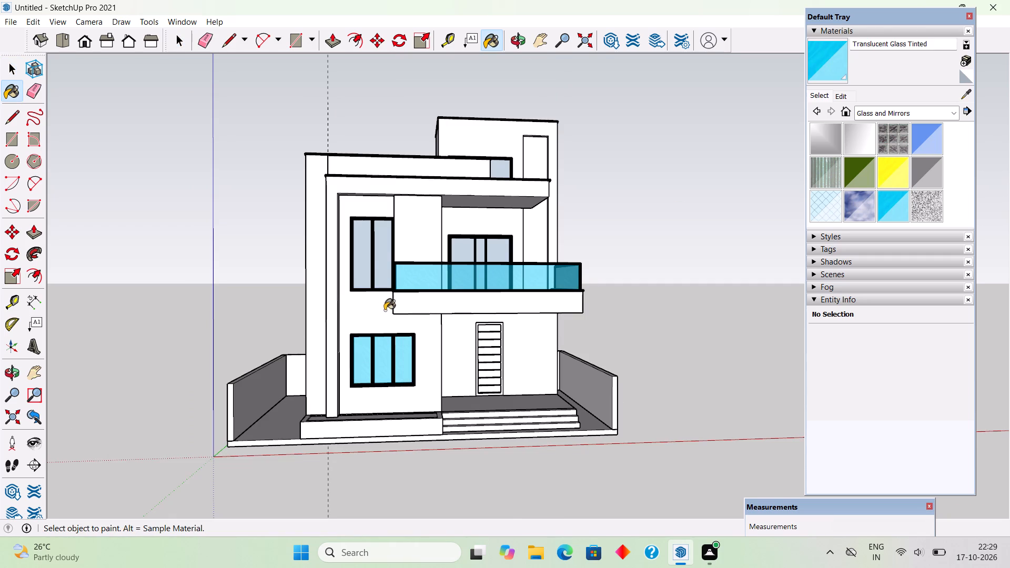
click(365, 266)
click(381, 253)
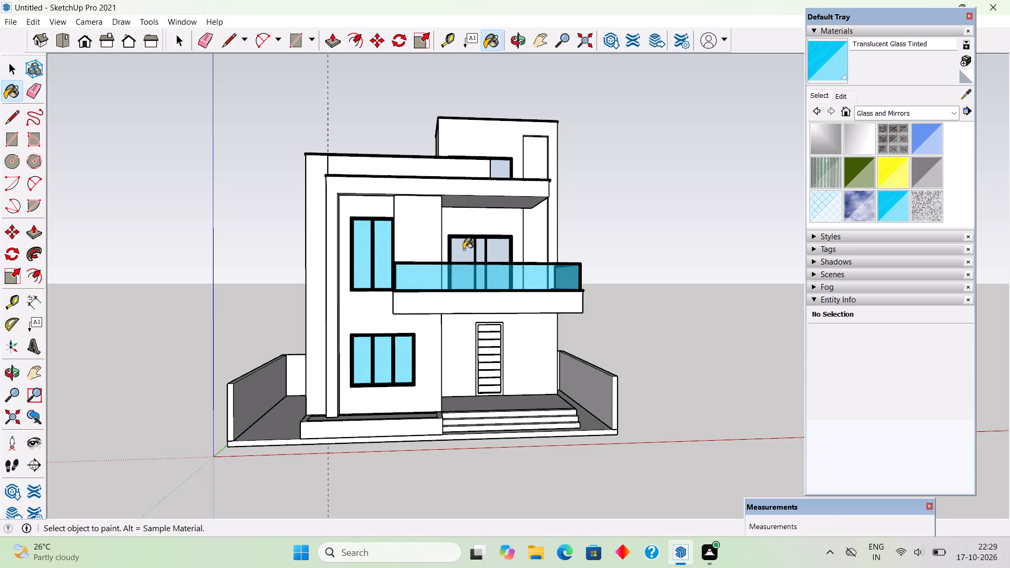
Paint the three panes behind the balcony and both panes of the top-floor window with Translucent Glass Tinted.
click(464, 249)
click(480, 250)
click(496, 251)
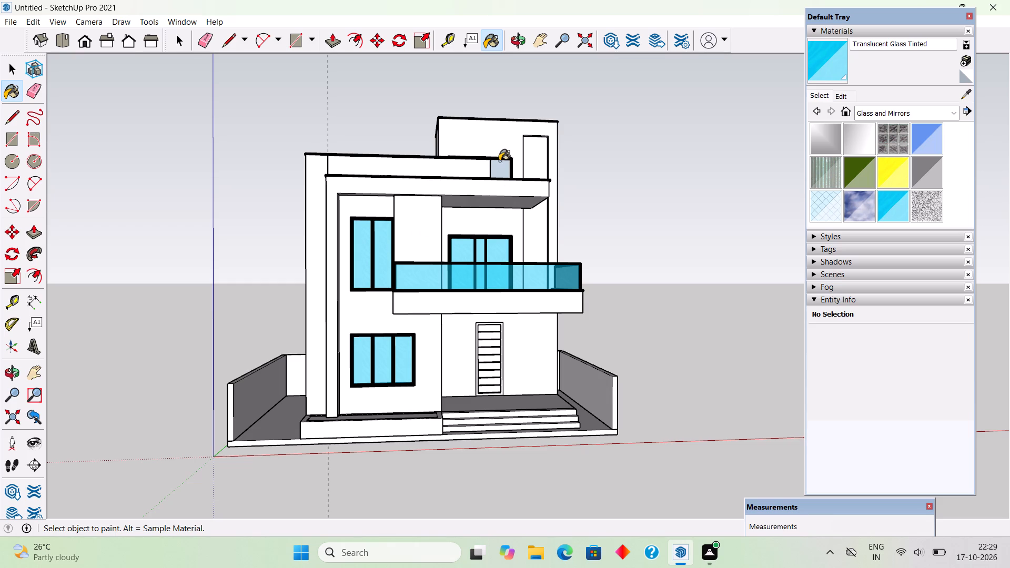
click(501, 172)
middle_drag(550, 278, 483, 379)
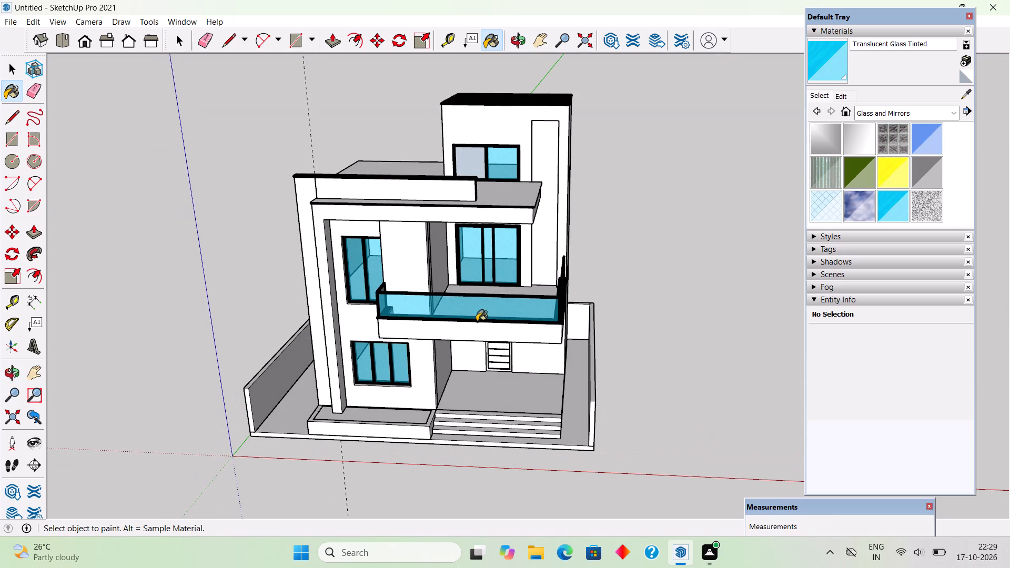
click(476, 154)
Paint the balcony railing's side glass panel with Translucent Glass Tinted.
middle_drag(504, 277, 364, 277)
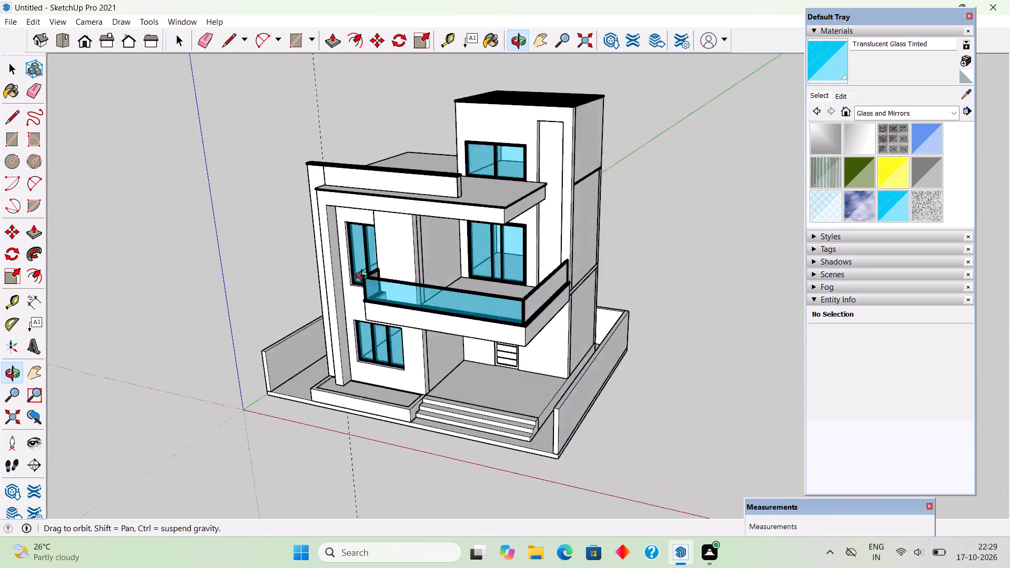
middle_drag(364, 277, 287, 270)
click(499, 291)
middle_drag(536, 327, 552, 307)
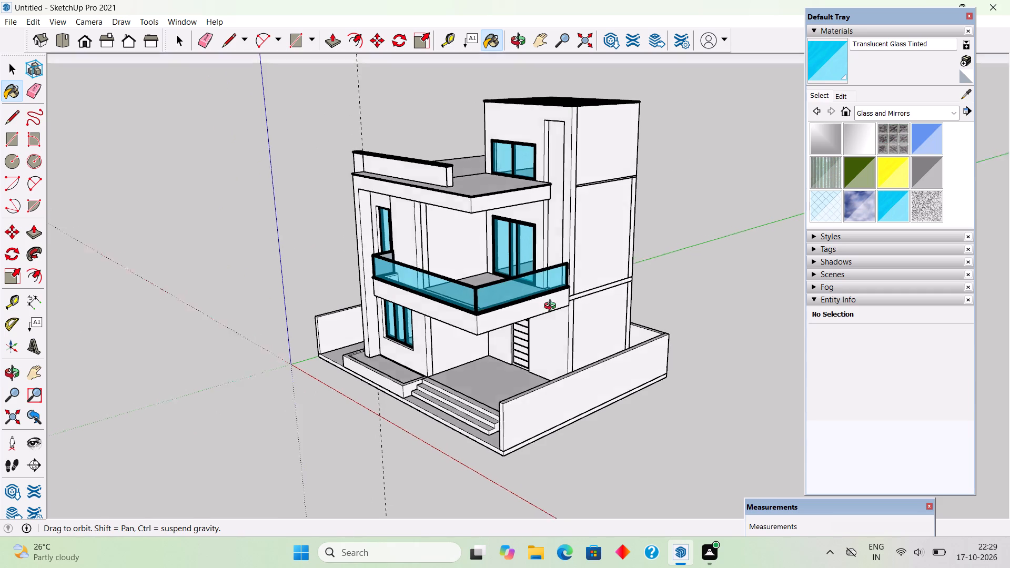
middle_drag(552, 307, 750, 247)
key(space)
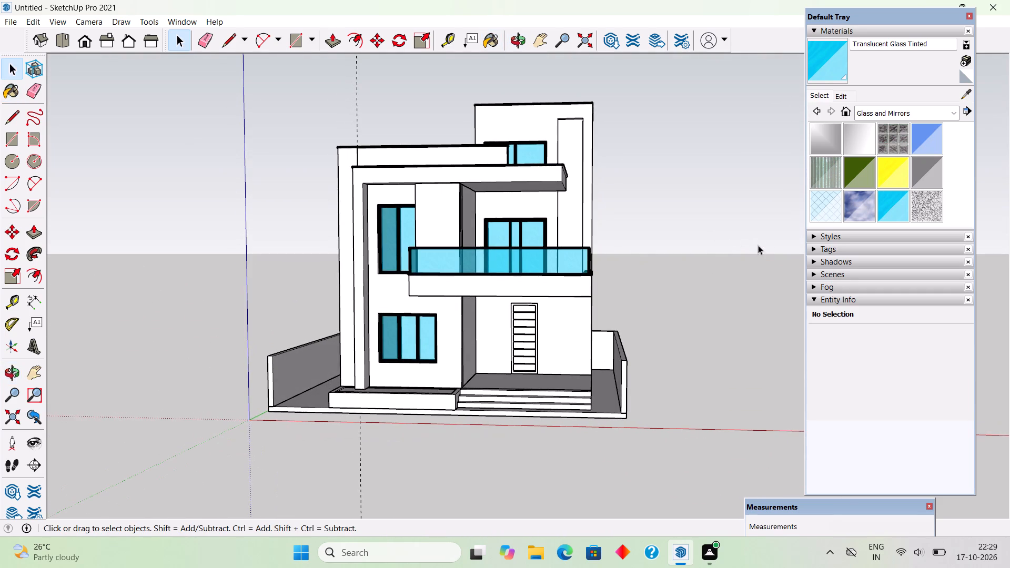
Edit the Translucent Glass Tinted material, making its colour a less saturated, darker cyan.
click(840, 94)
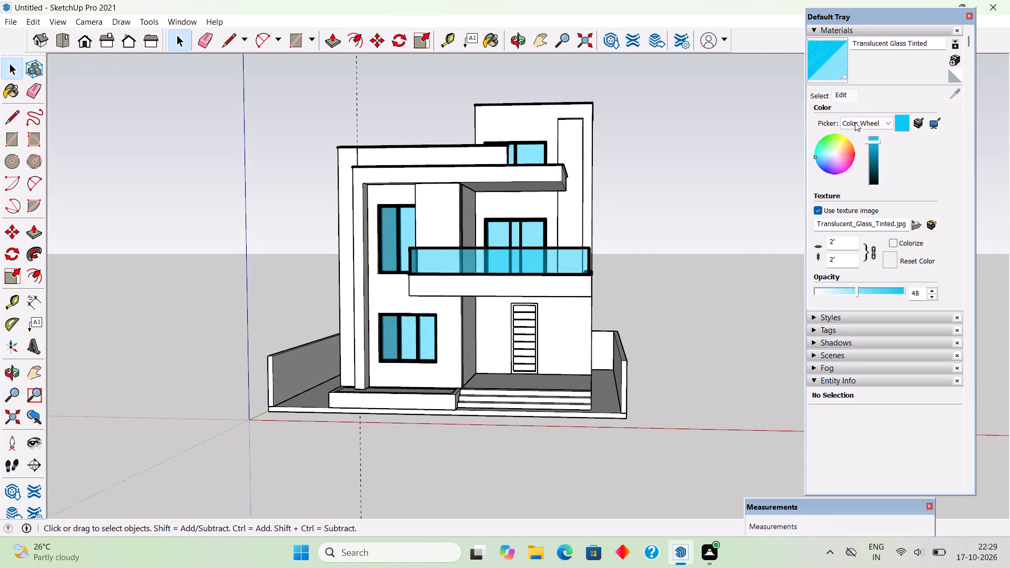
drag(867, 138, 869, 143)
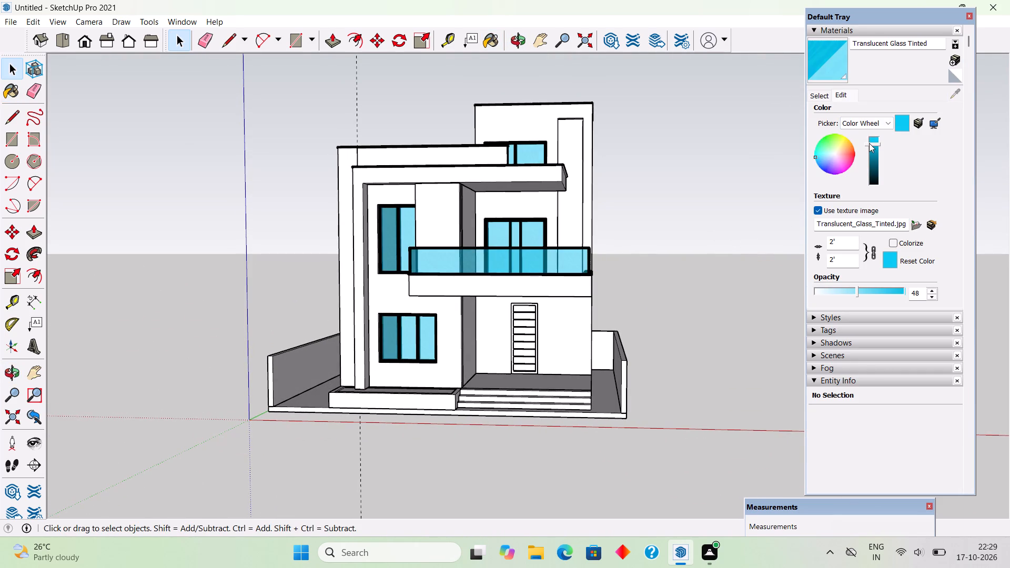
drag(869, 143, 870, 156)
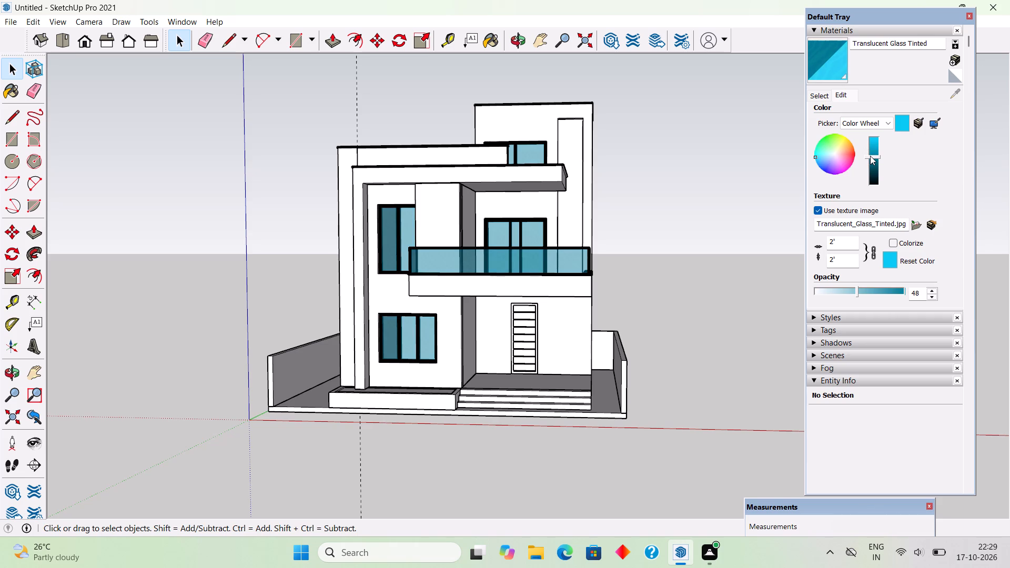
drag(870, 156, 875, 157)
drag(875, 157, 881, 148)
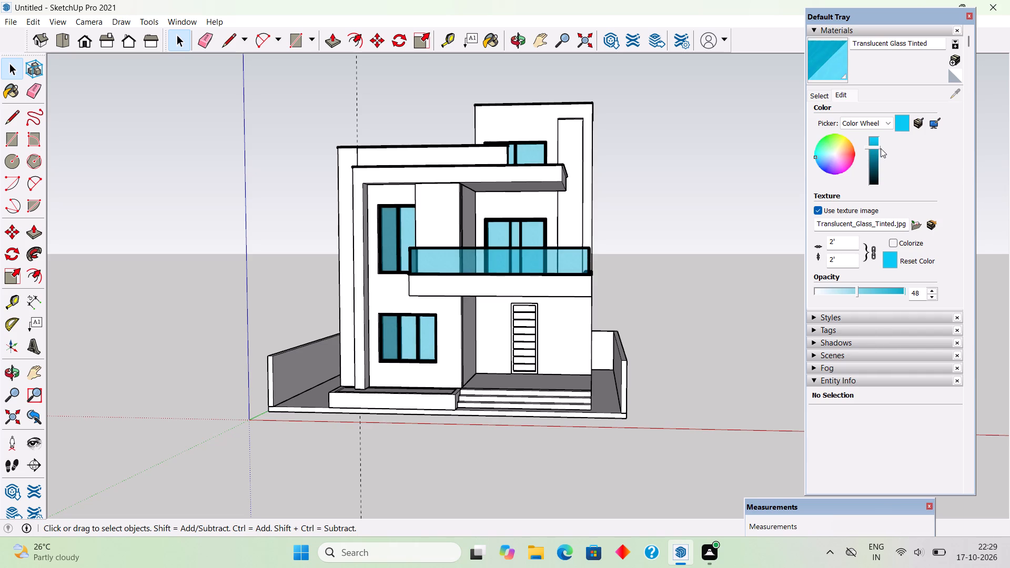
drag(881, 148, 876, 144)
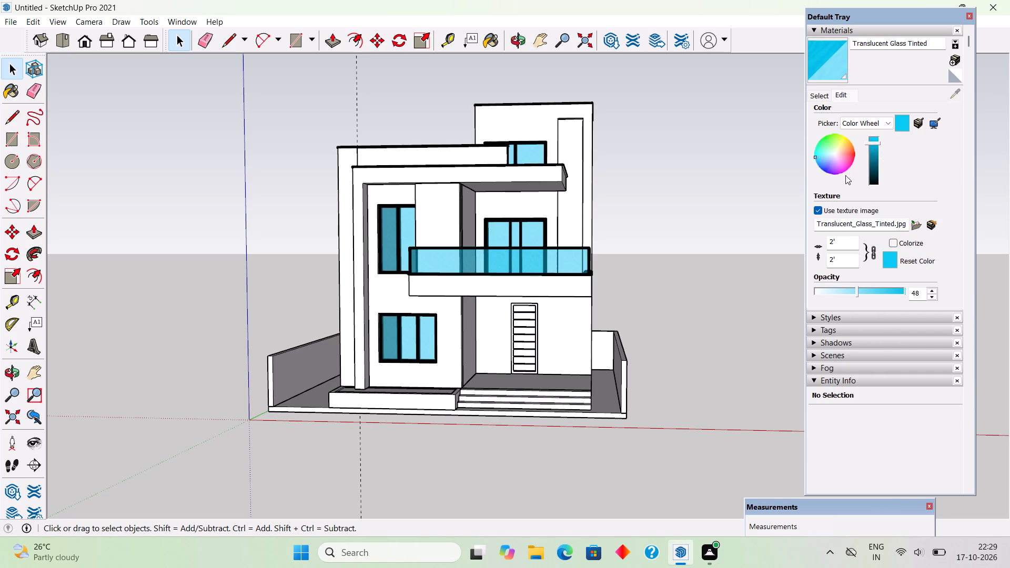
scroll(825, 166, up, 3)
click(822, 152)
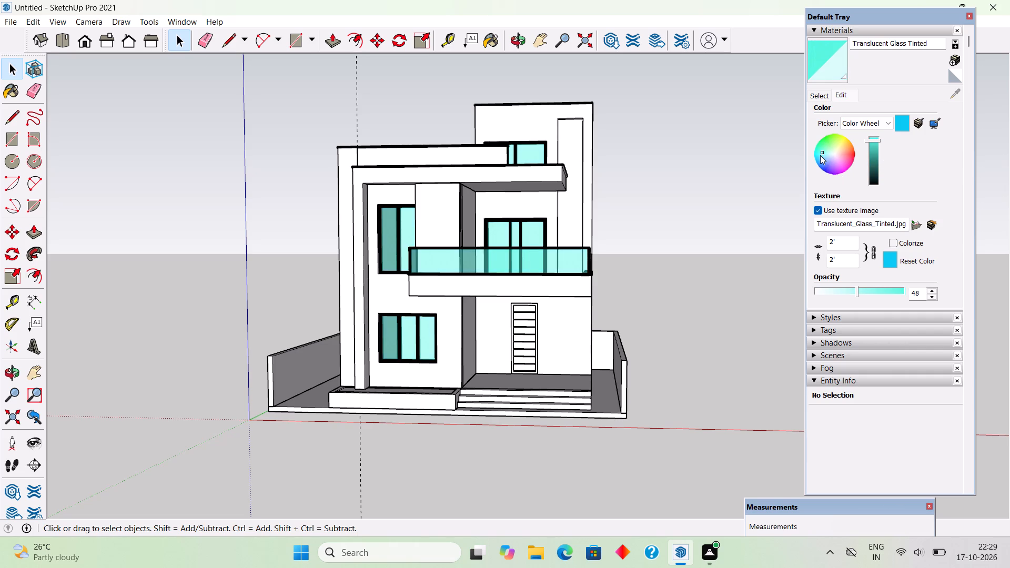
click(820, 155)
drag(874, 142, 875, 141)
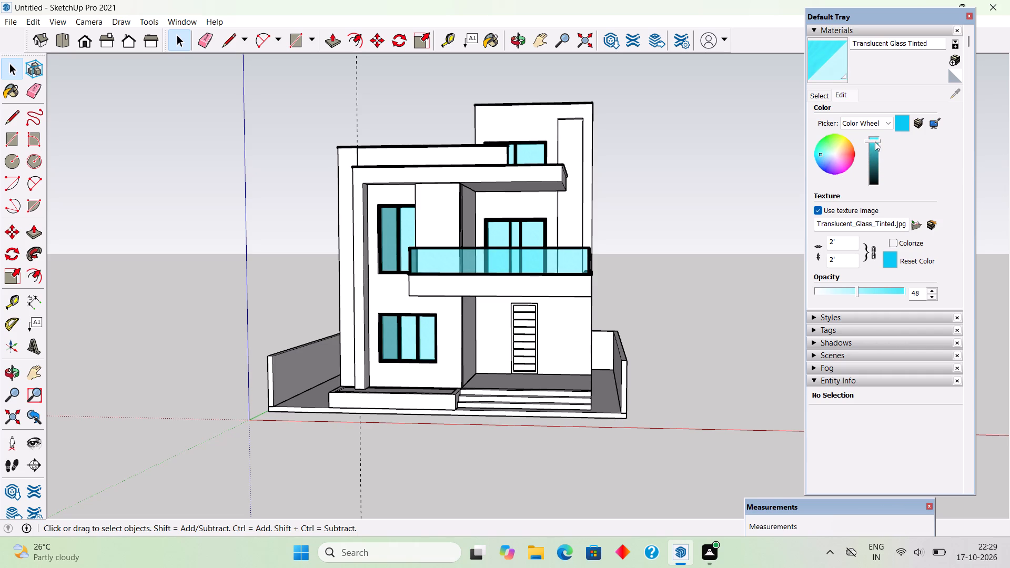
drag(875, 141, 876, 151)
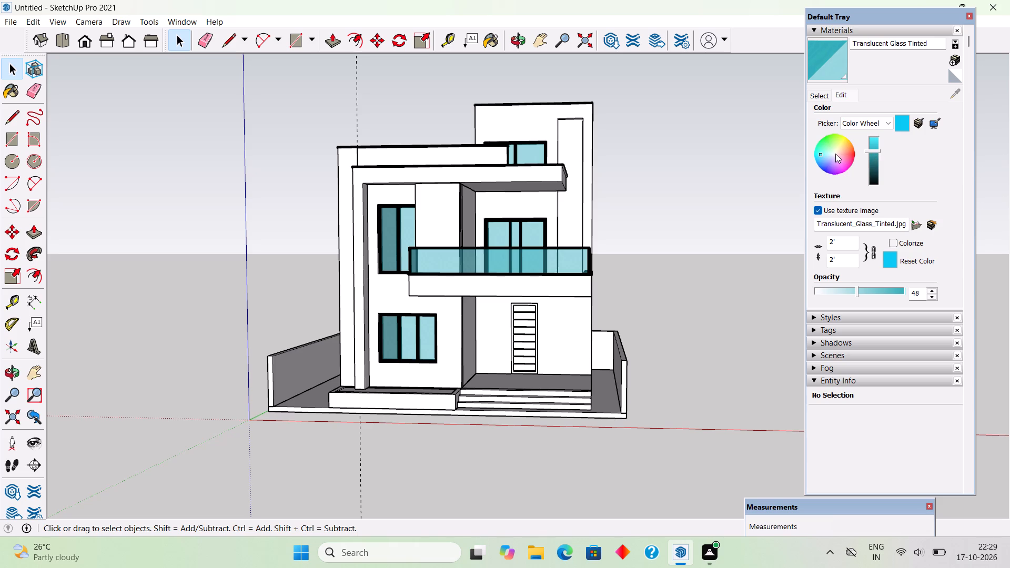
Try greyer hues for the Translucent Glass Tinted material and settle on a soft, muted teal.
scroll(834, 154, up, 2)
click(834, 154)
scroll(831, 154, up, 2)
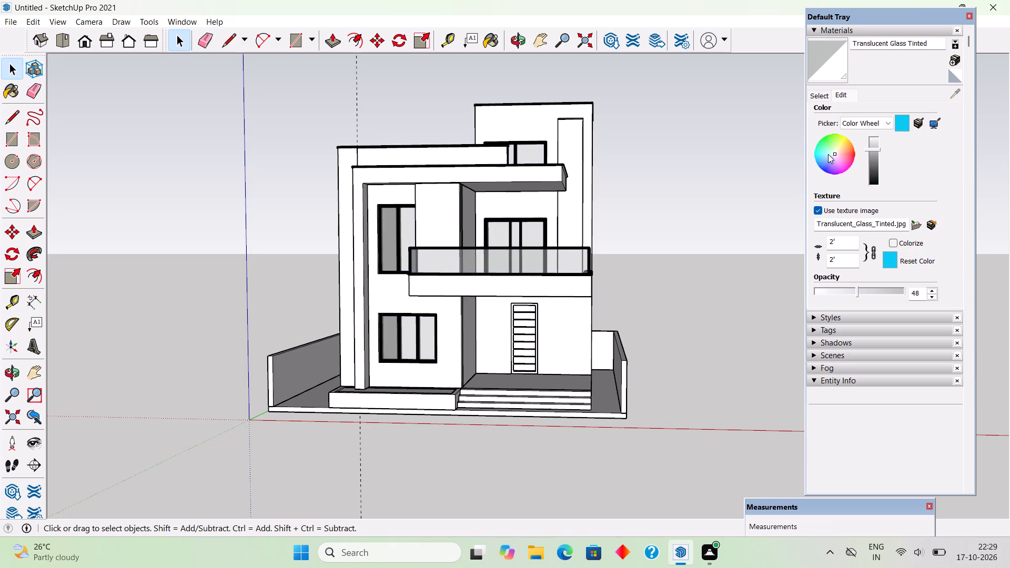
click(830, 154)
click(826, 154)
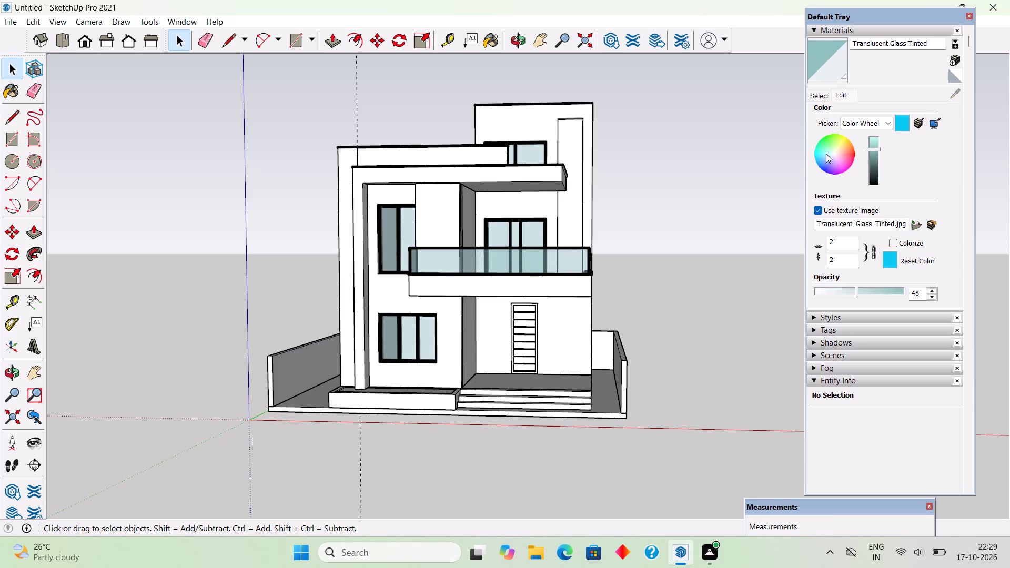
click(822, 154)
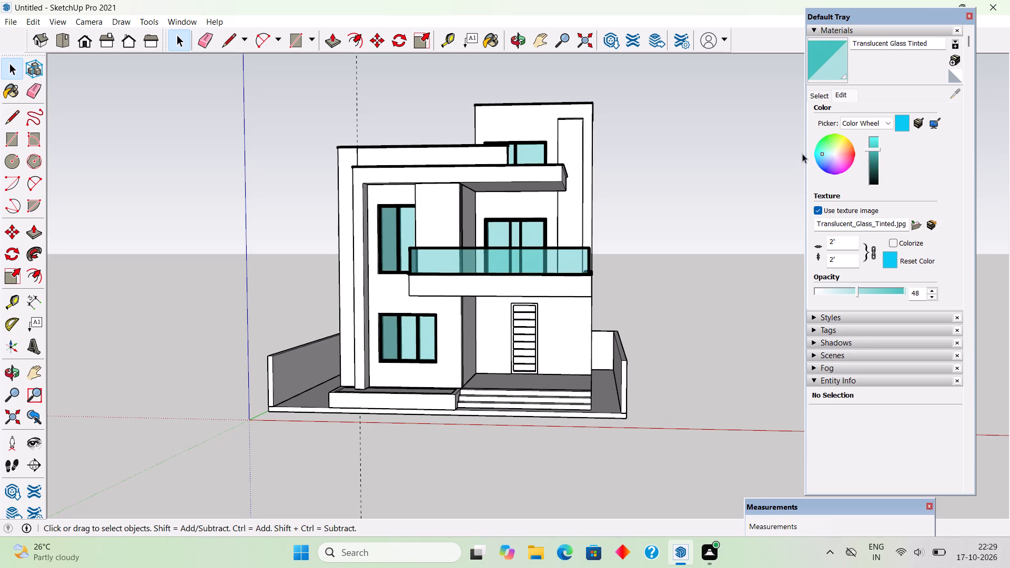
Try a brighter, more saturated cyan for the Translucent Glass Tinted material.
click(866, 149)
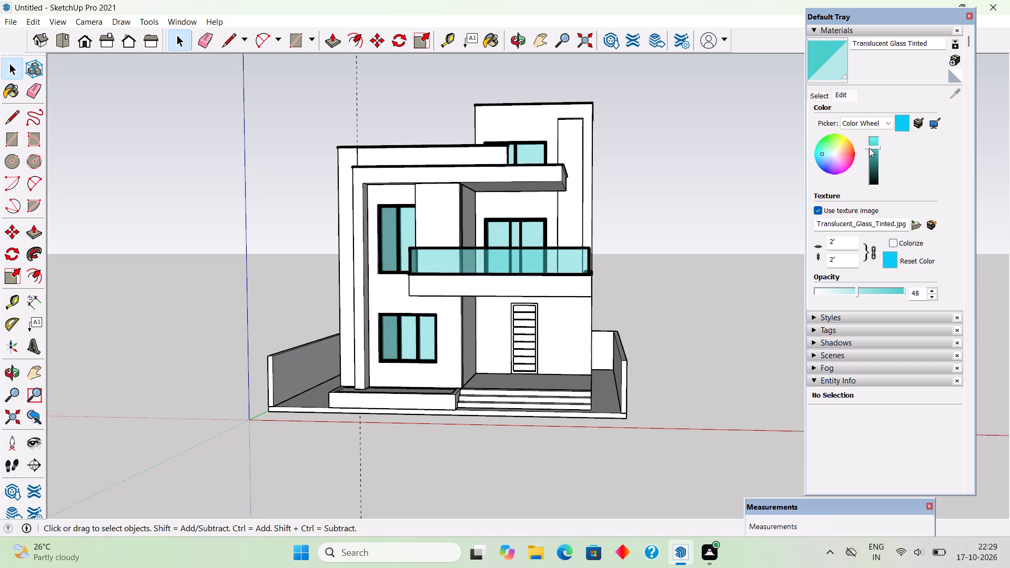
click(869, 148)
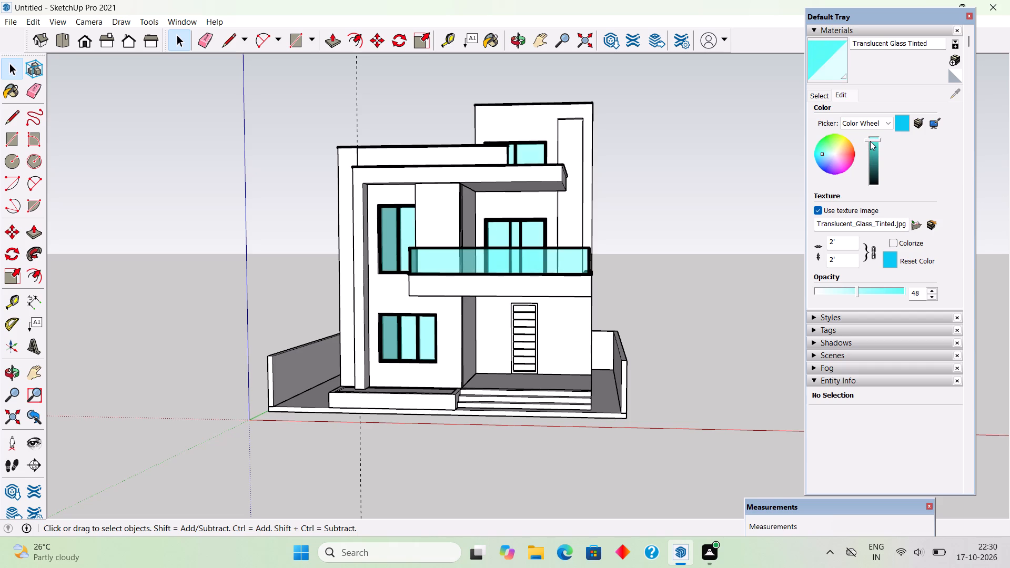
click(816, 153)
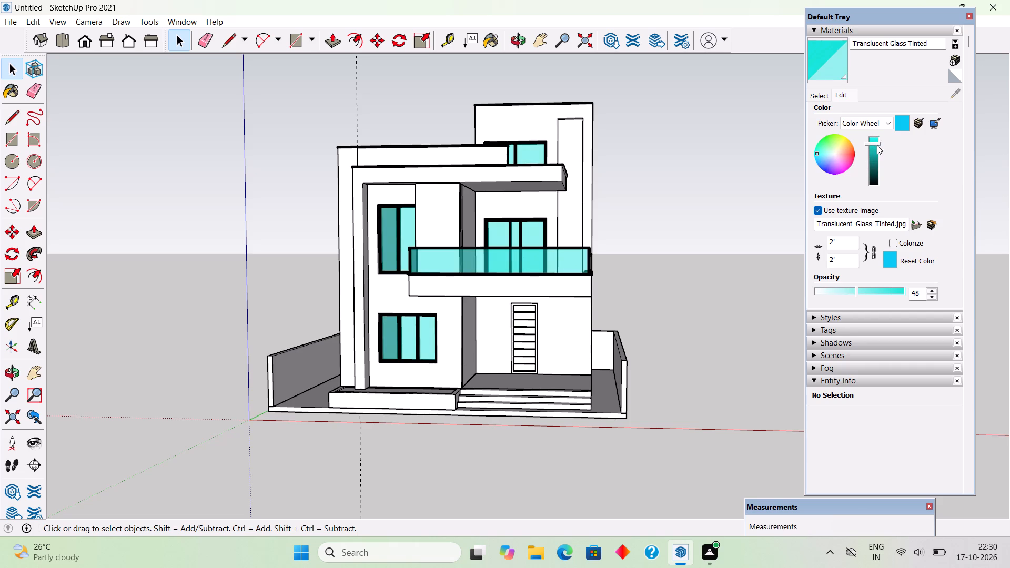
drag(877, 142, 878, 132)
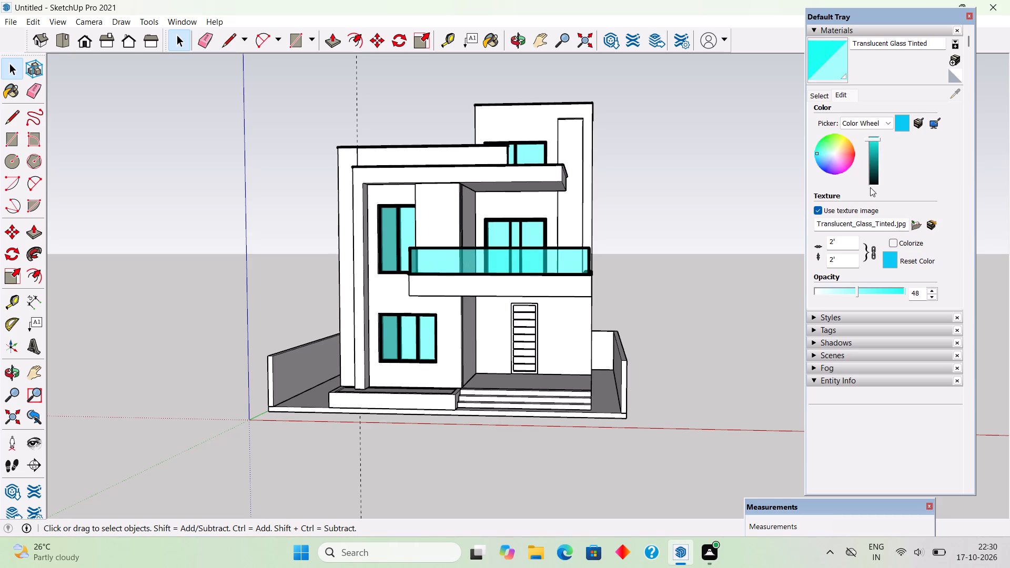
Shift the Translucent Glass Tinted material's hue to a bluer cyan and set it to full brightness.
scroll(852, 188, down, 6)
middle_drag(276, 271, 423, 320)
scroll(417, 320, up, 3)
scroll(601, 322, up, 2)
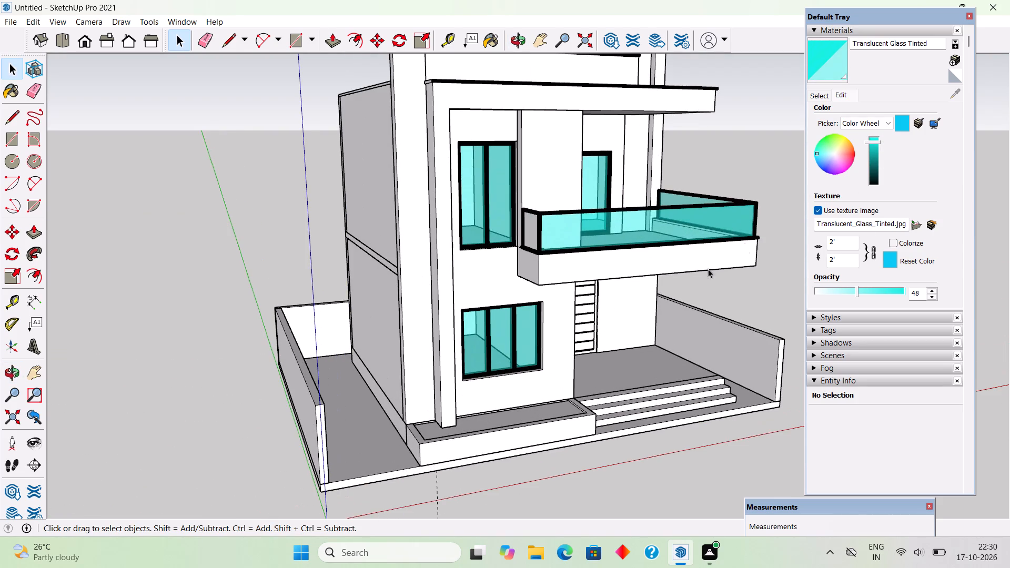
click(873, 141)
click(816, 157)
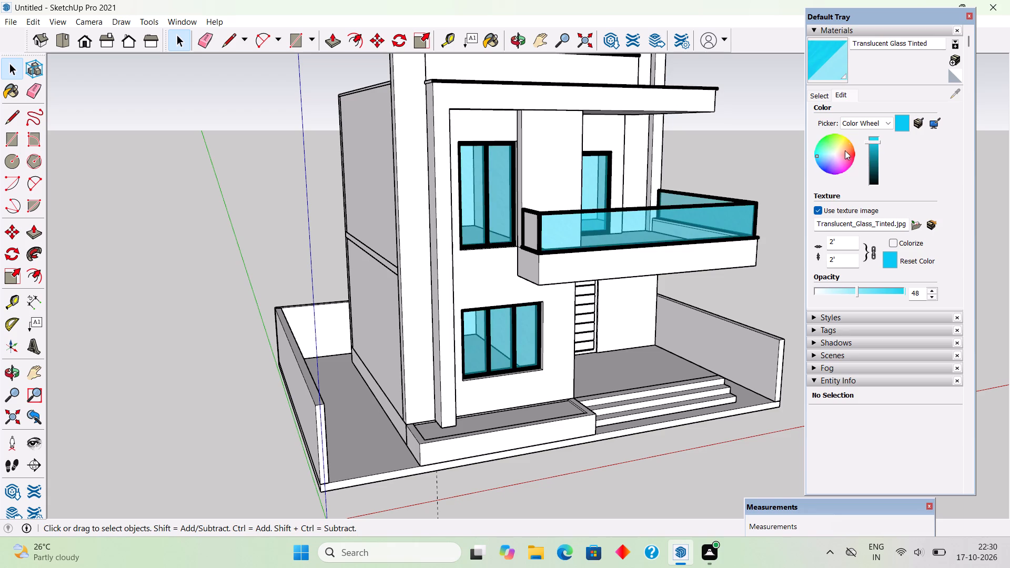
drag(868, 141, 871, 146)
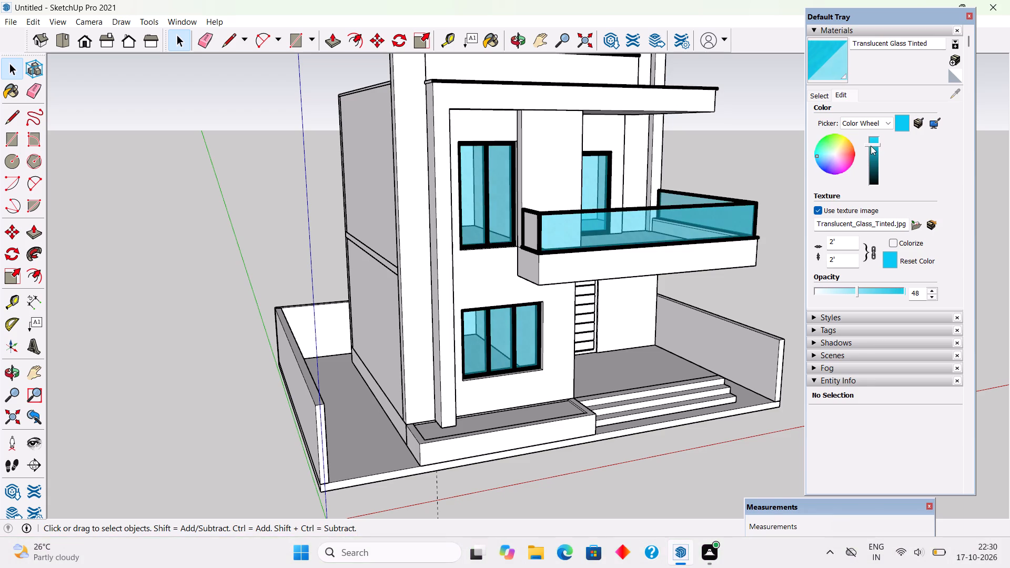
drag(871, 146, 871, 150)
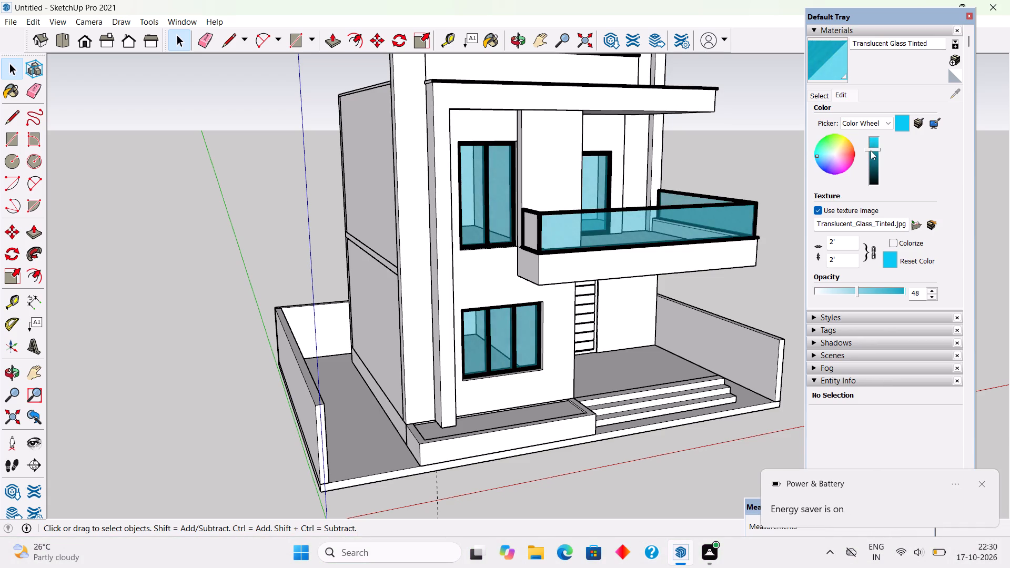
drag(871, 150, 874, 136)
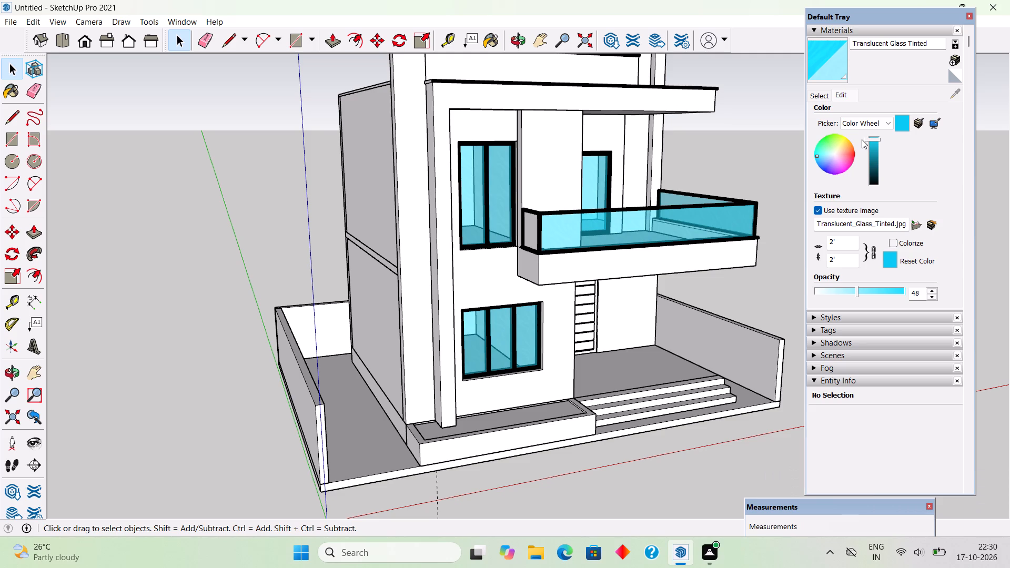
Paint the balcony railing's unpainted side glass panel, nearest the first-floor window, with Translucent Glass Tinted.
click(827, 48)
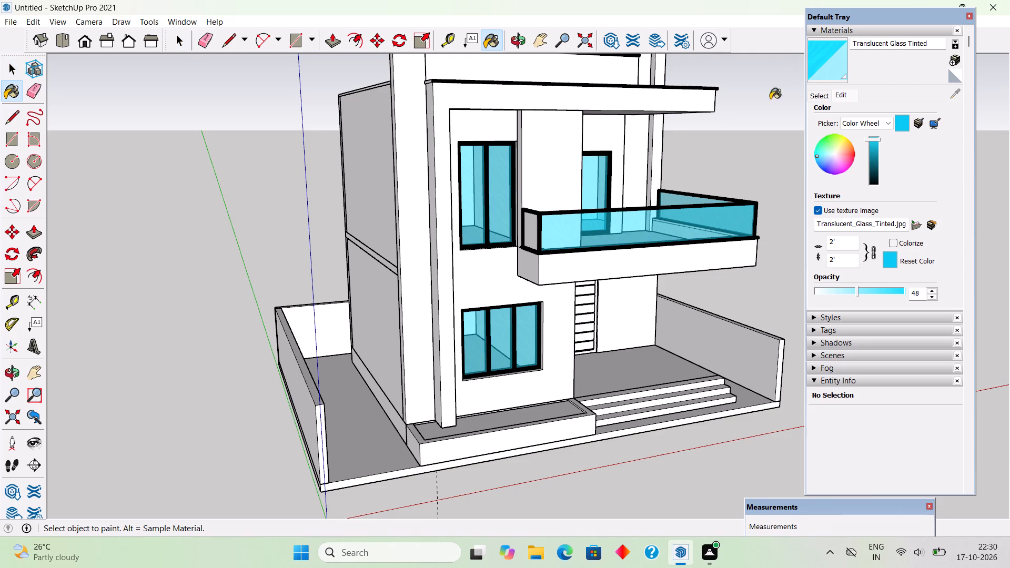
scroll(537, 206, up, 2)
click(526, 224)
scroll(500, 287, down, 8)
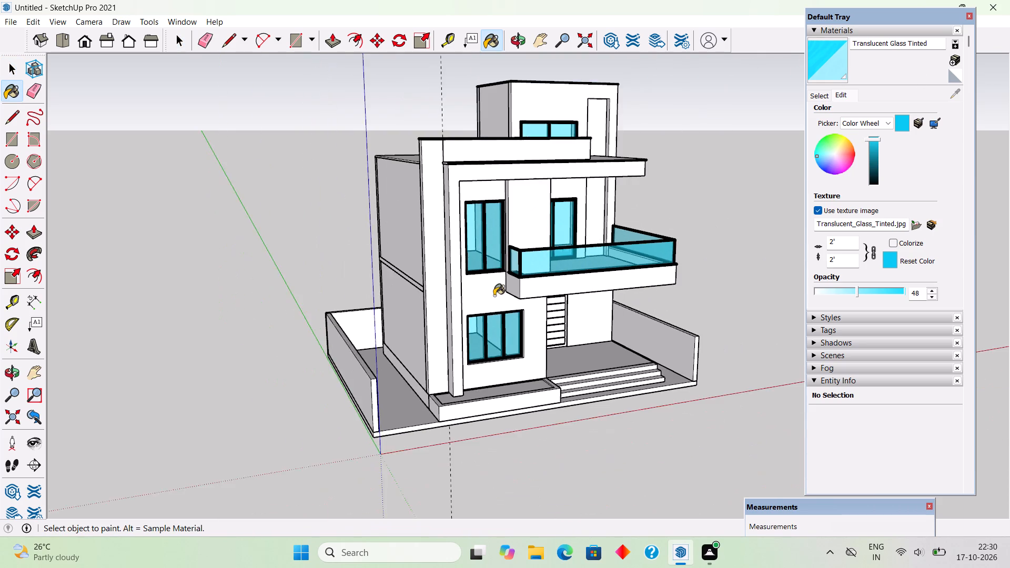
middle_drag(480, 295, 377, 265)
key(space)
Darken the Translucent Glass Tinted colour to a deep blue-teal.
scroll(649, 257, up, 2)
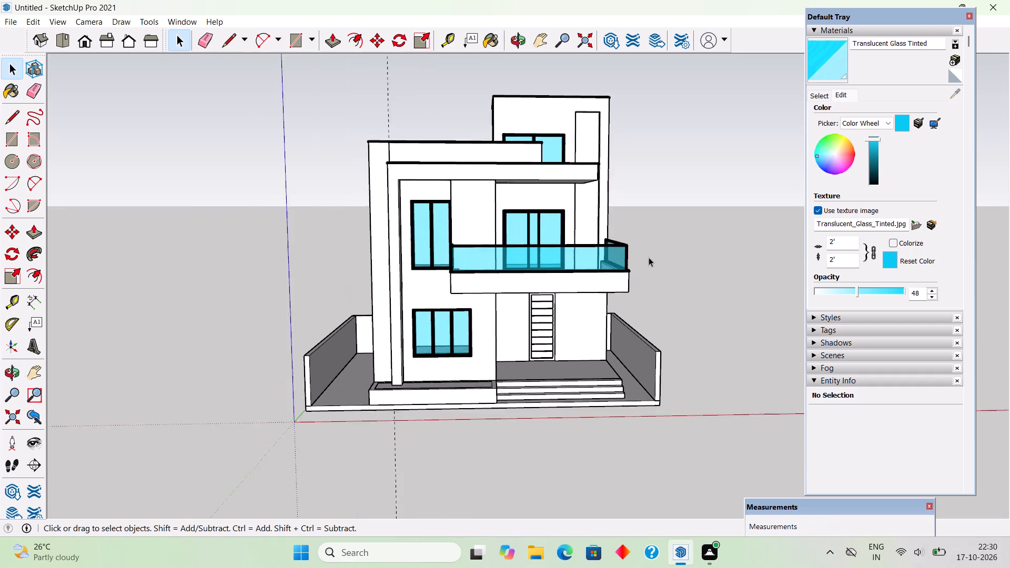
scroll(649, 257, up, 1)
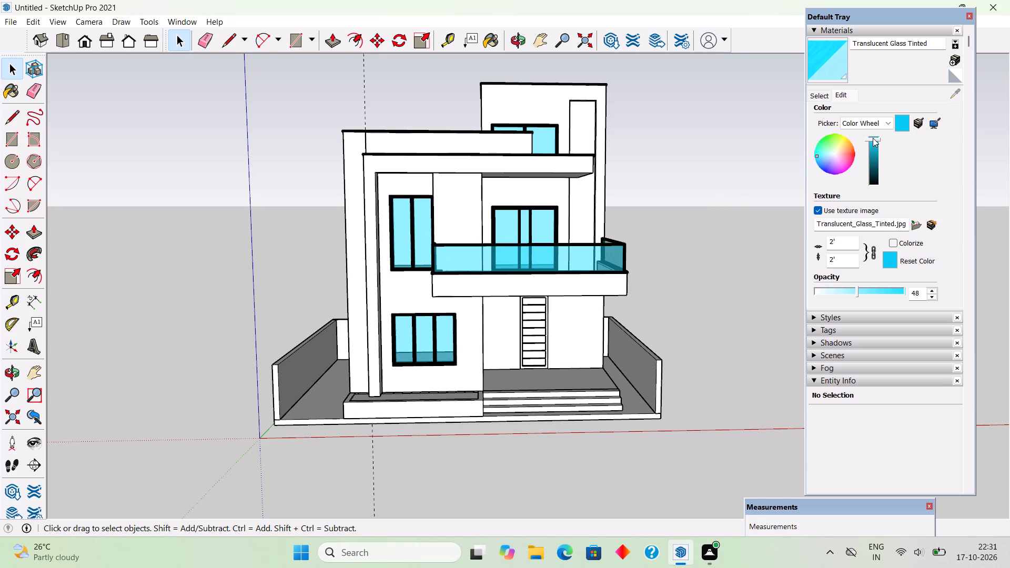
drag(875, 140, 877, 155)
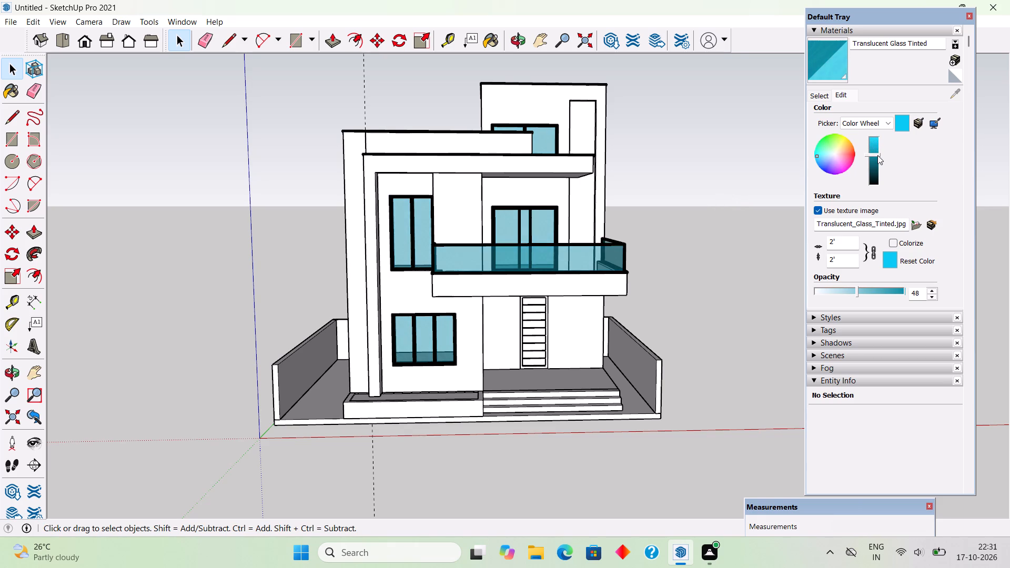
drag(877, 155, 878, 158)
Paint the ground-floor entrance door's slatted panel and its frame with Wood Cherry Original.
scroll(754, 297, down, 4)
middle_drag(624, 347, 591, 260)
scroll(589, 259, up, 3)
scroll(629, 307, up, 2)
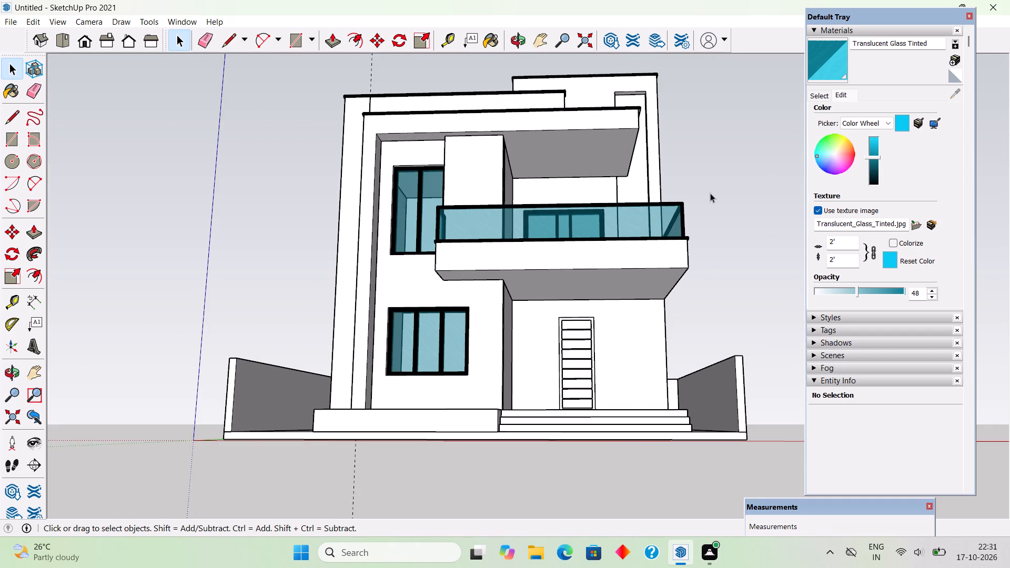
middle_drag(713, 198, 732, 270)
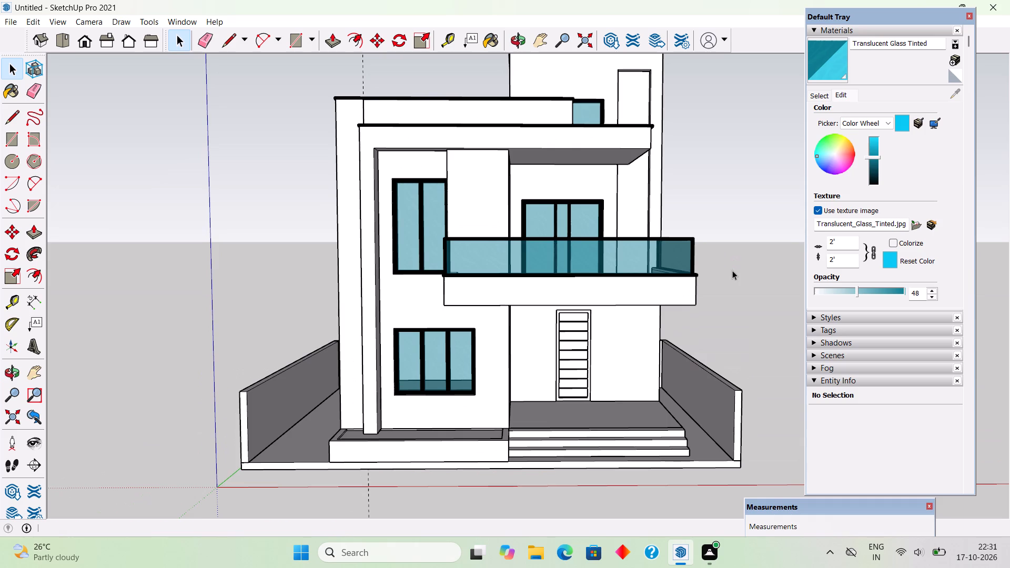
click(824, 94)
click(877, 112)
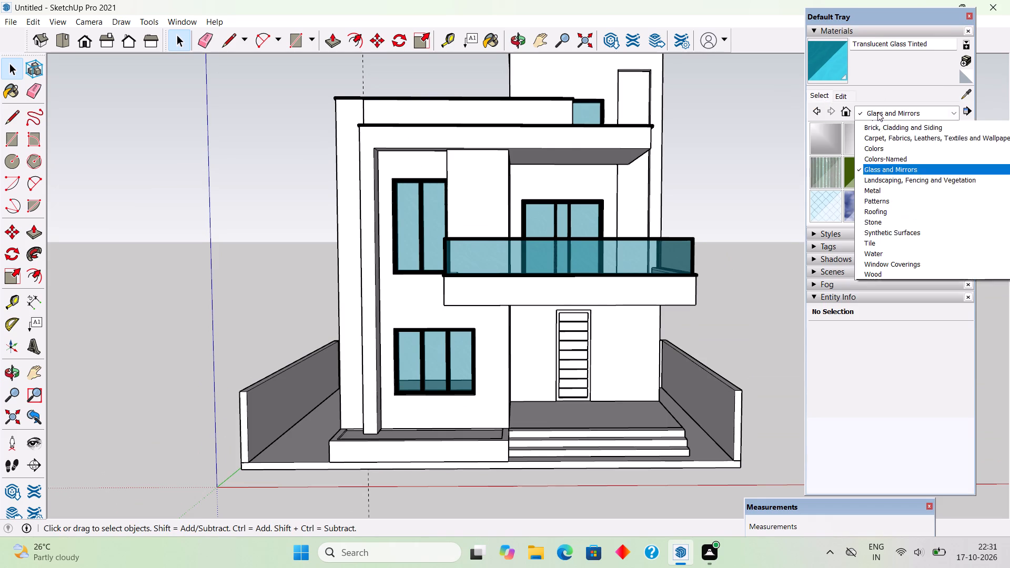
click(906, 289)
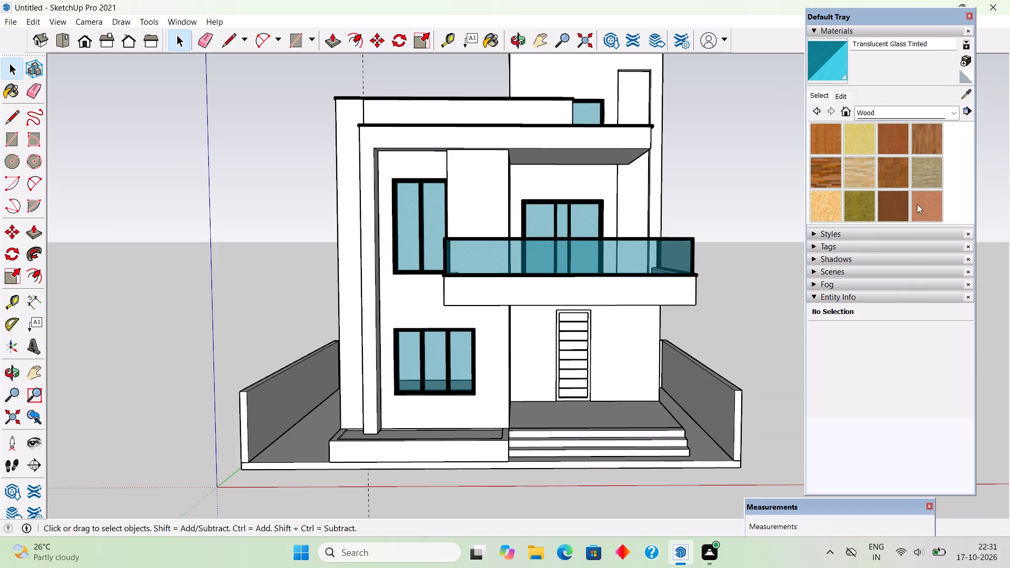
click(892, 135)
scroll(588, 353, up, 4)
click(578, 352)
scroll(584, 347, up, 5)
click(598, 339)
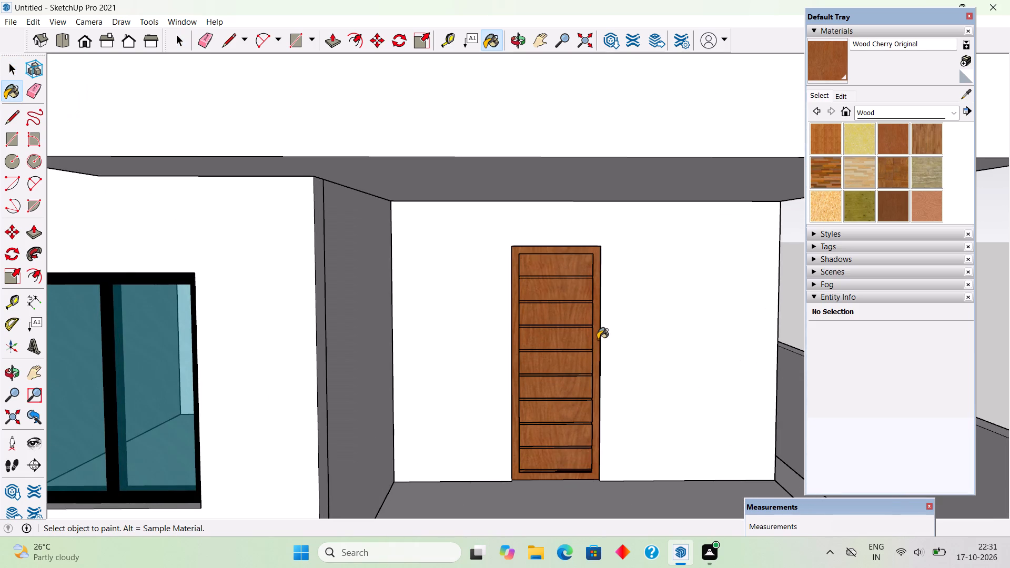
key(space)
Examine the house's front facade, balcony and entrance from several angles.
scroll(598, 339, down, 10)
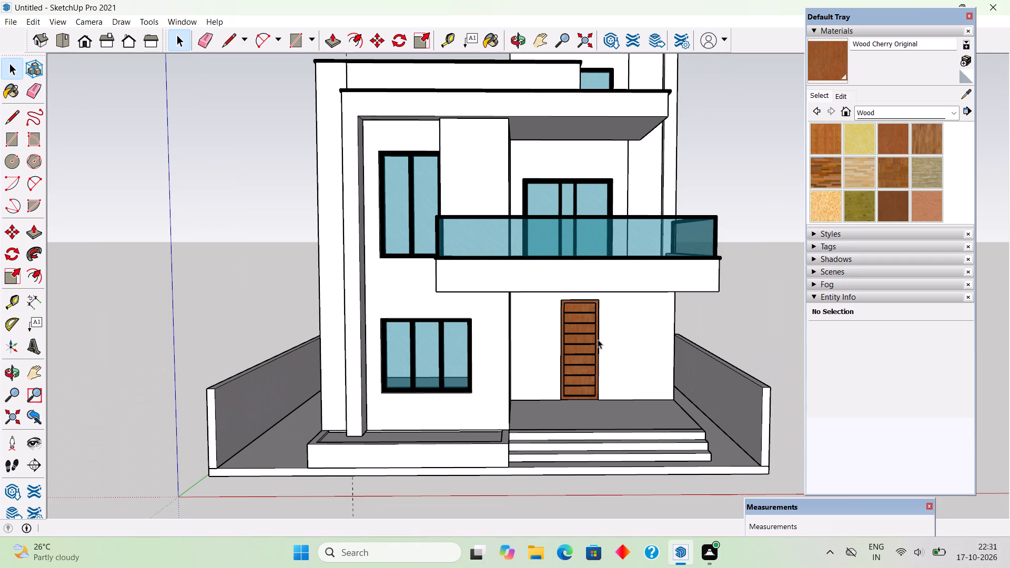
middle_drag(598, 339, 513, 389)
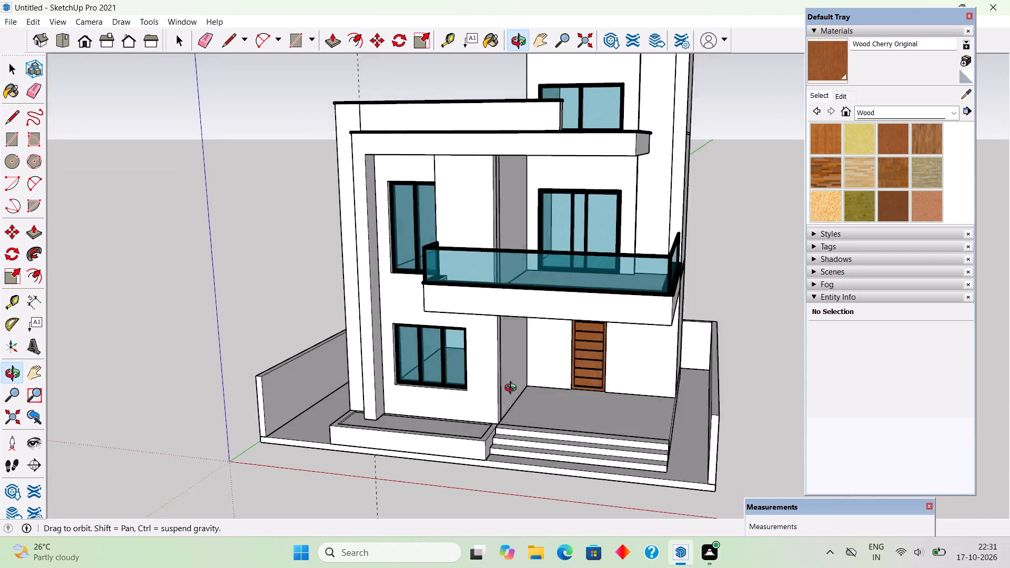
middle_drag(513, 389, 478, 377)
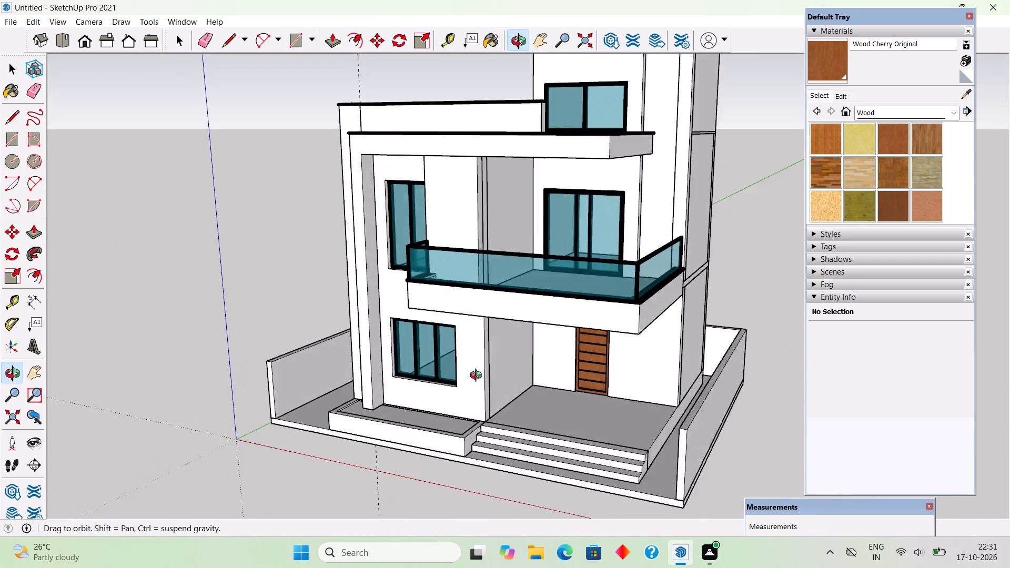
middle_drag(478, 377, 612, 335)
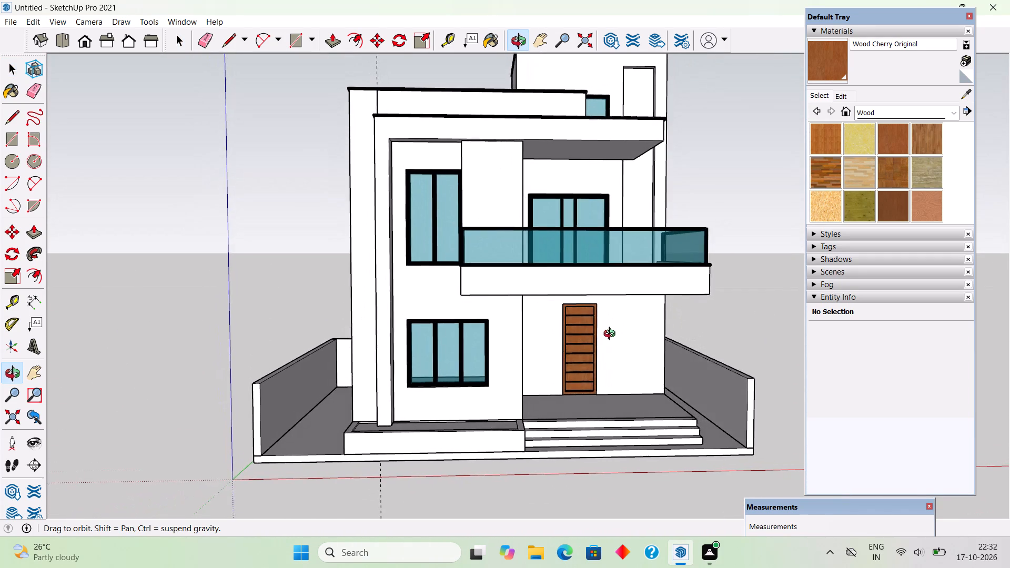
middle_drag(612, 335, 591, 339)
scroll(590, 339, down, 4)
scroll(652, 244, up, 5)
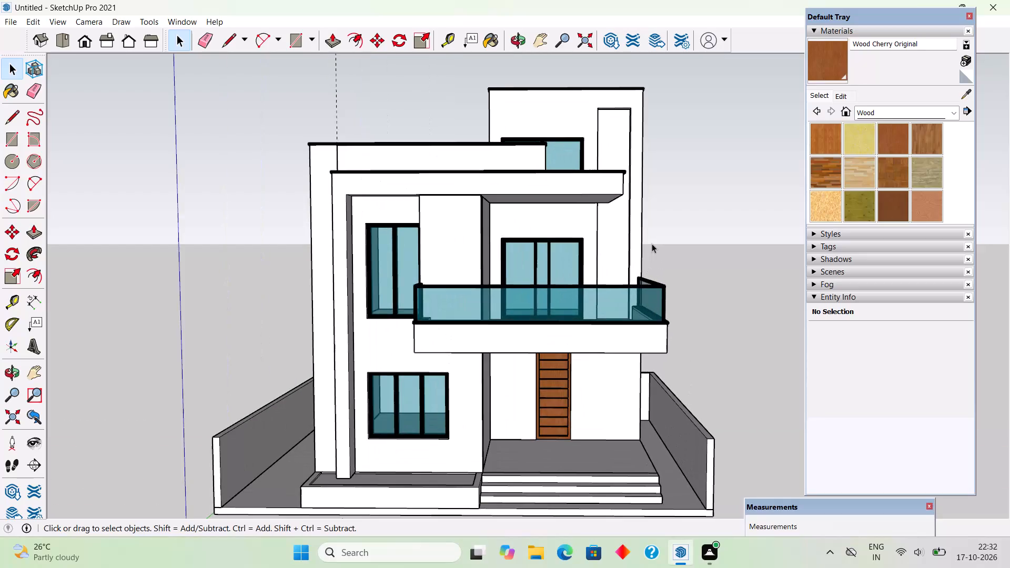
middle_drag(645, 247, 572, 287)
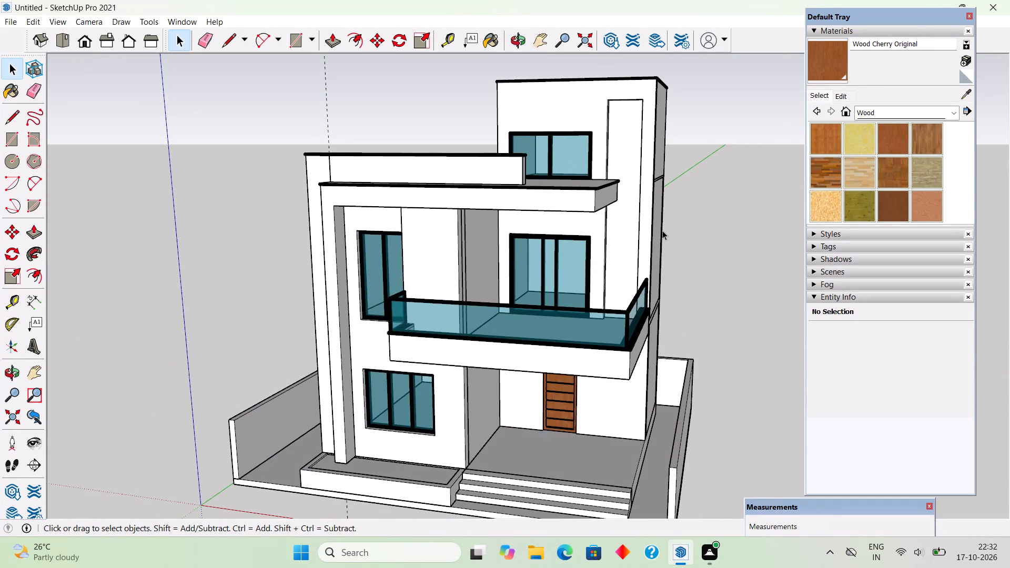
middle_drag(482, 393, 620, 332)
scroll(620, 332, down, 3)
middle_drag(613, 319, 590, 238)
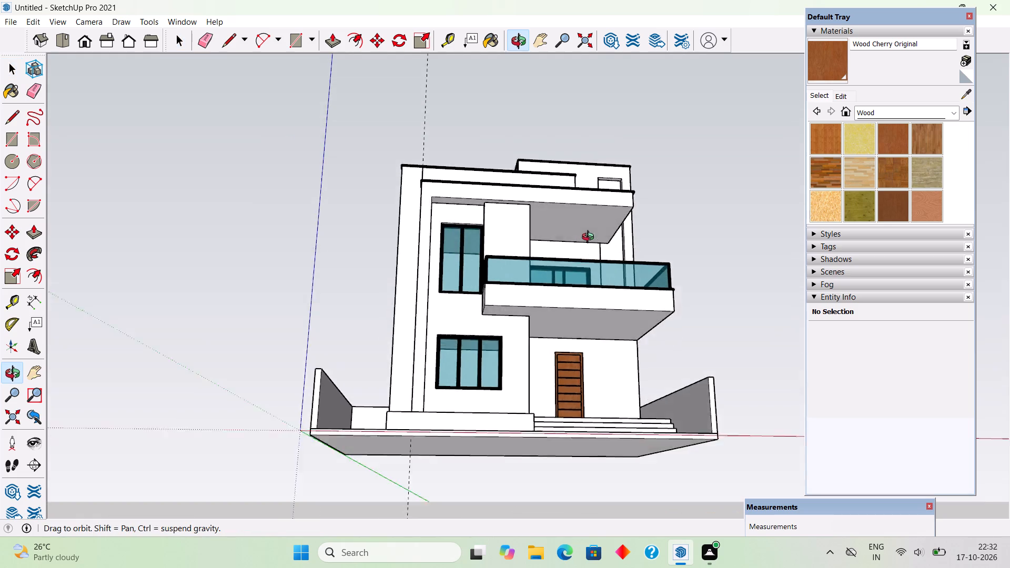
middle_drag(590, 238, 576, 208)
scroll(575, 208, up, 2)
middle_drag(577, 225, 547, 264)
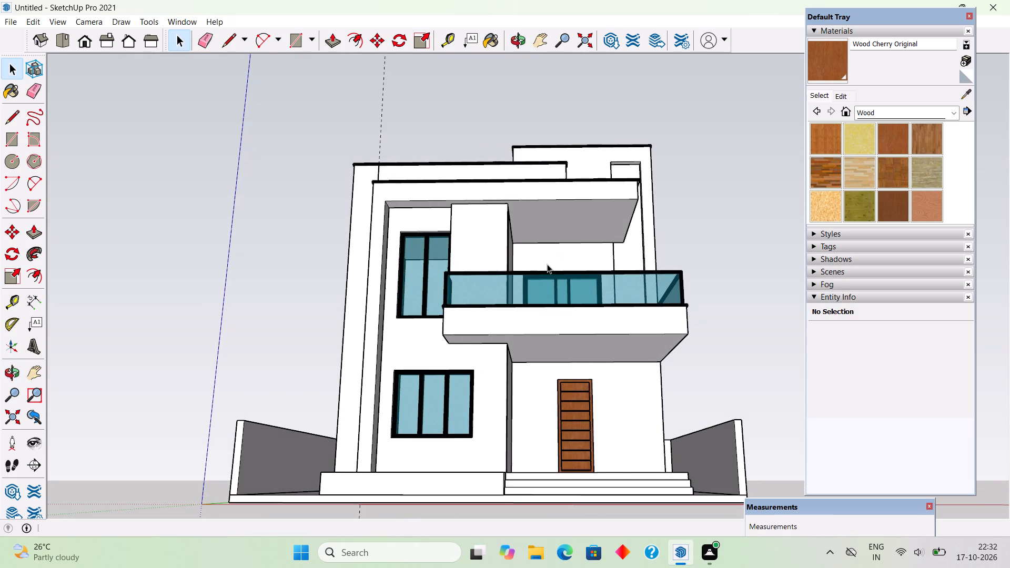
middle_drag(547, 264, 547, 306)
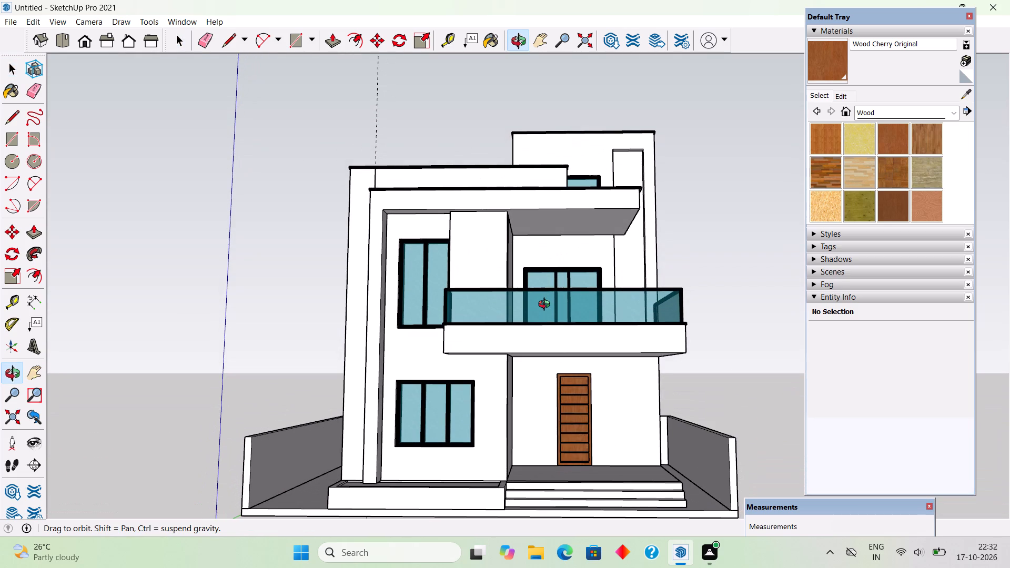
middle_drag(547, 306, 550, 328)
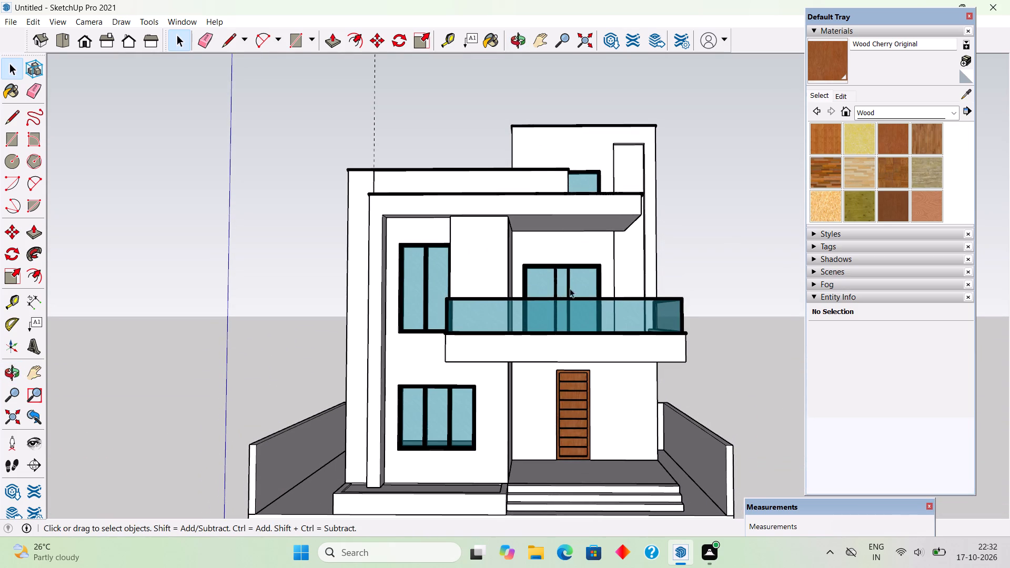
Paint the front face of the parapet band above the front roof slab with Blacktop Old 01 from Asphalt and Concrete.
click(888, 113)
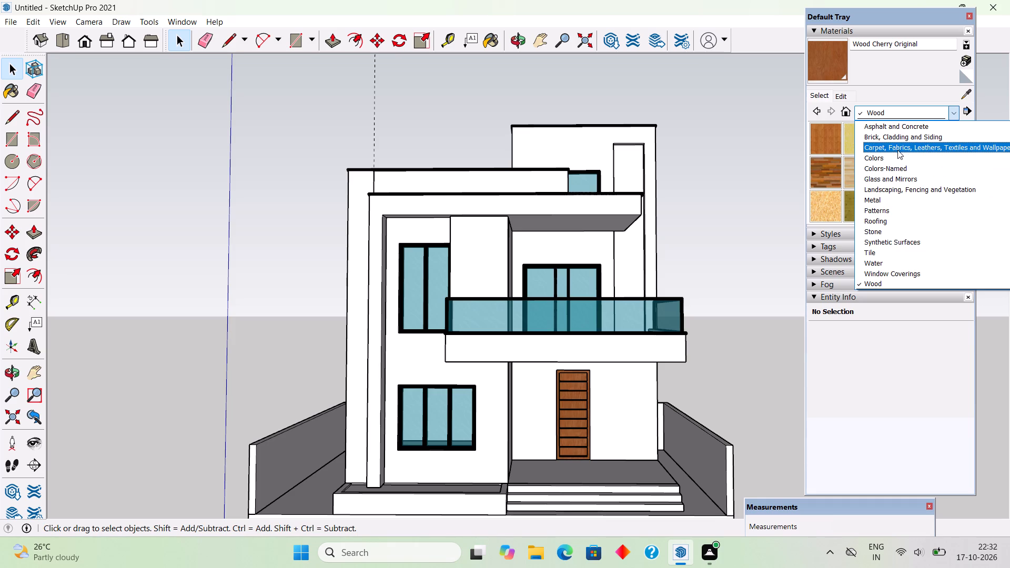
click(899, 128)
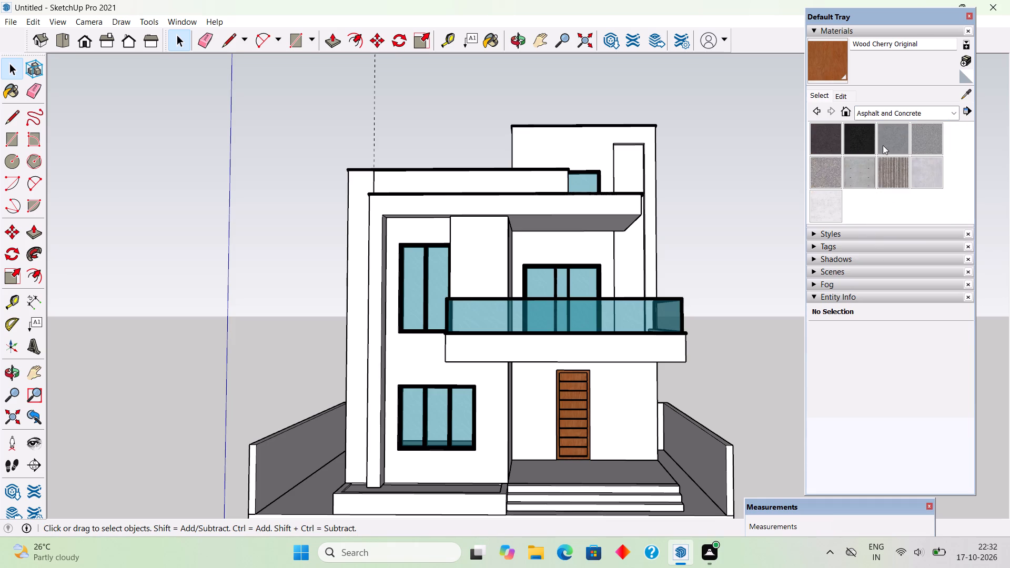
click(886, 141)
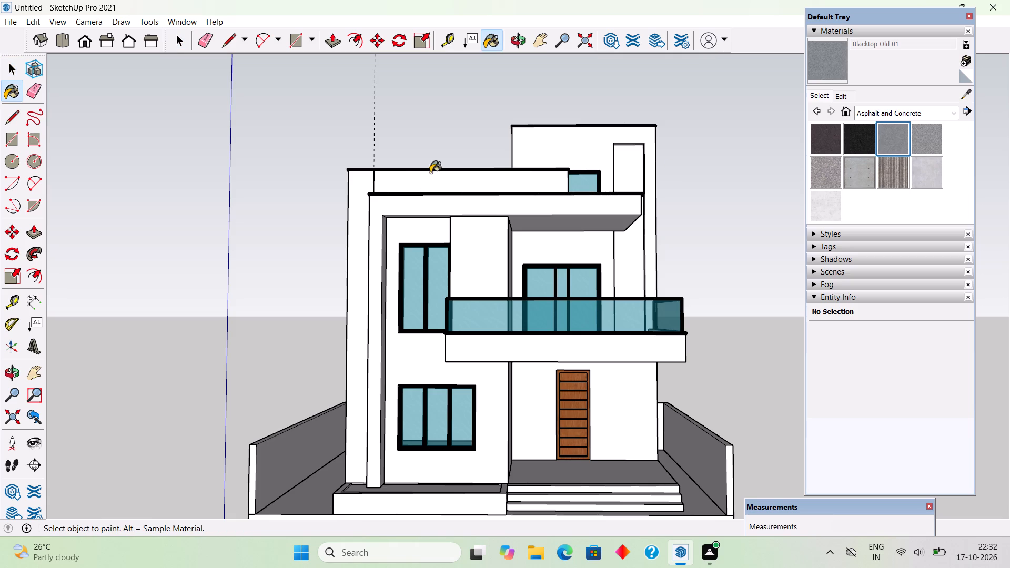
click(433, 180)
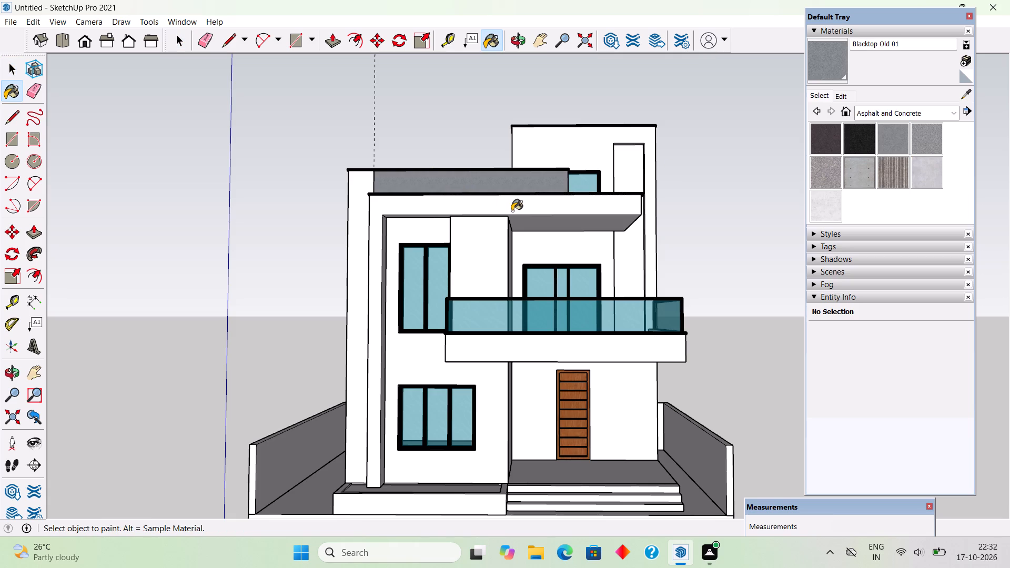
Look through the Brick, Cladding and Siding, Carpet and Fabrics, and Stone material collections for a facade finish.
click(824, 92)
click(824, 92)
click(867, 115)
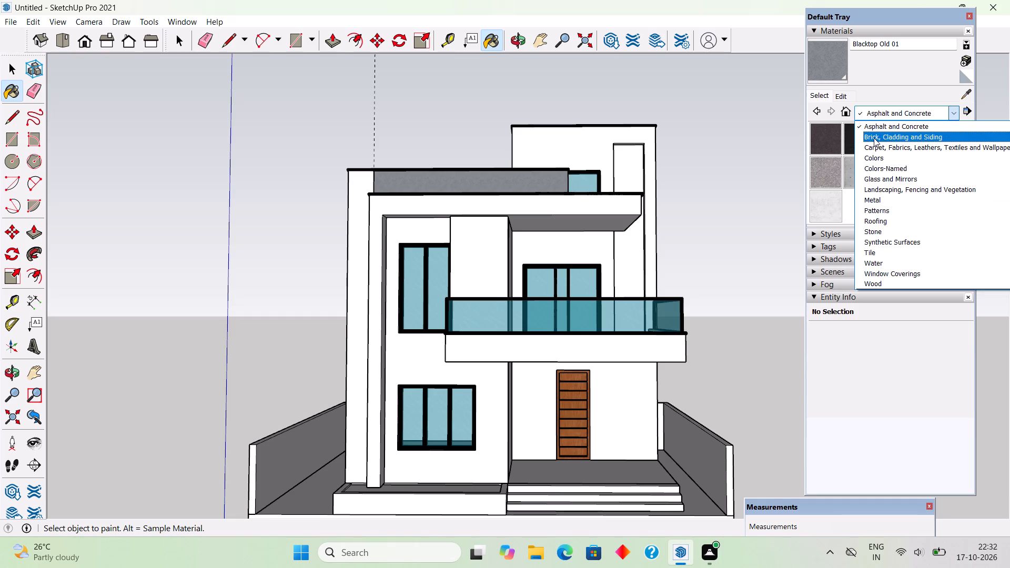
click(874, 138)
scroll(872, 142, down, 2)
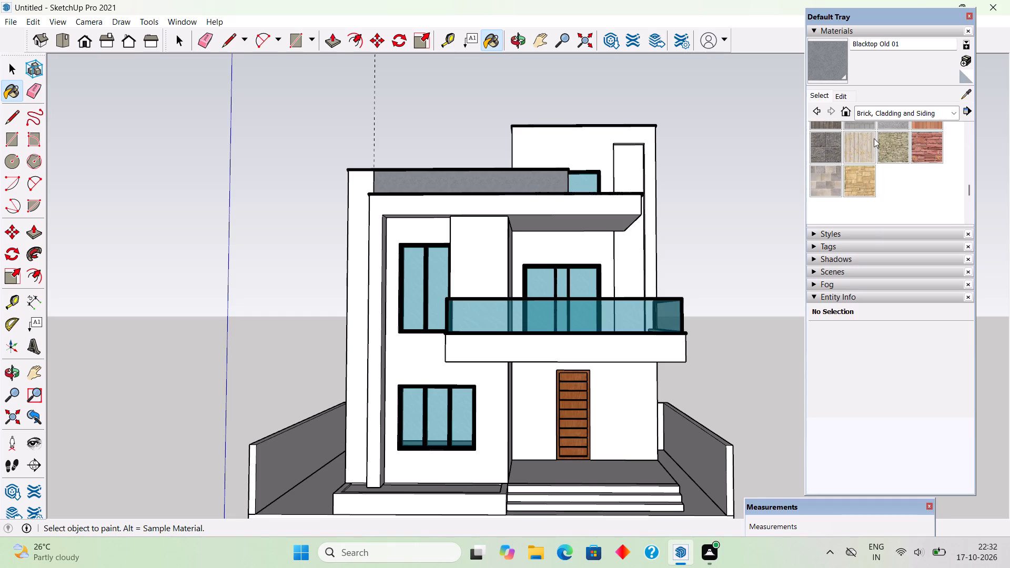
click(889, 112)
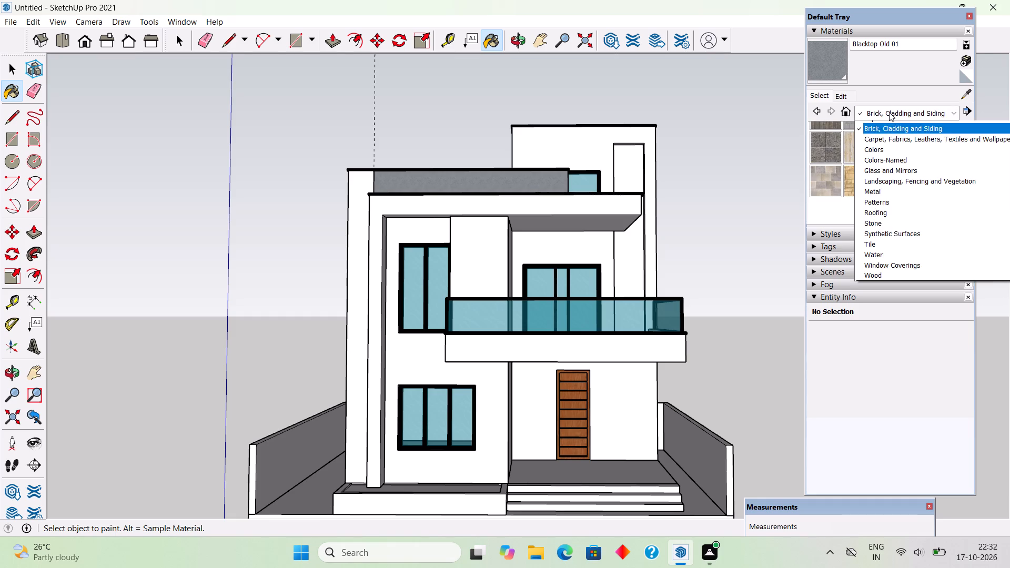
click(885, 143)
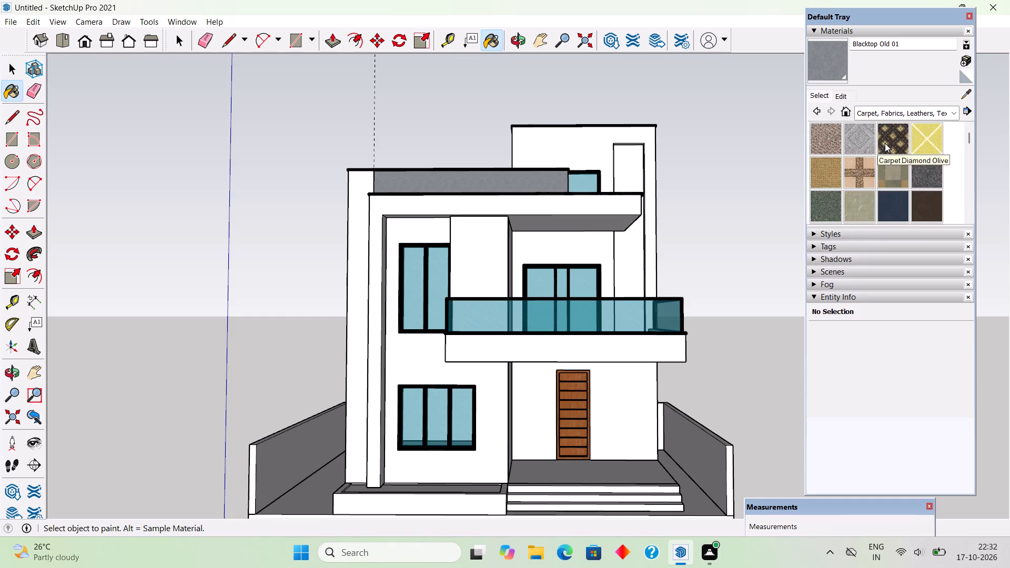
scroll(885, 143, down, 4)
click(886, 111)
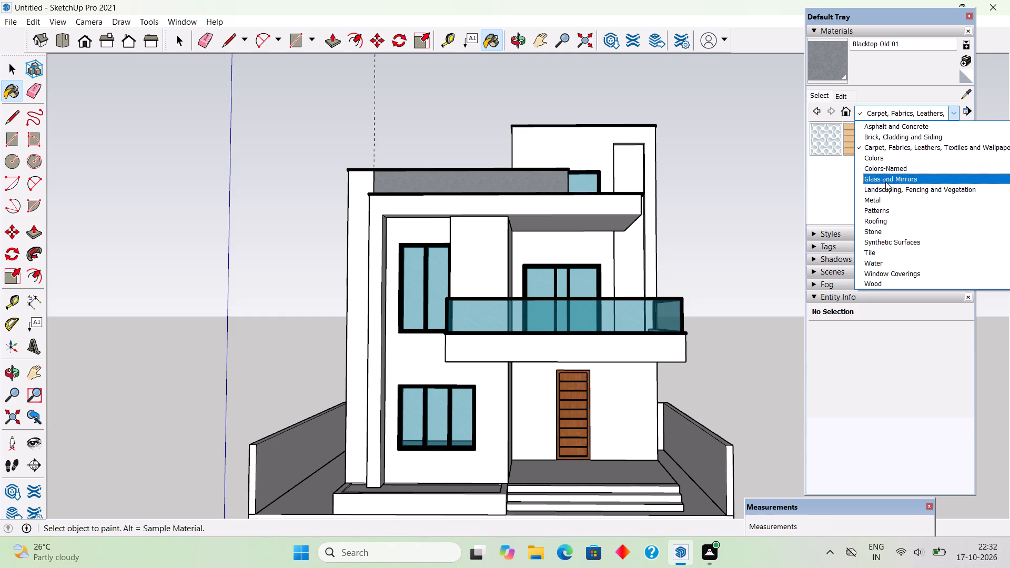
click(881, 228)
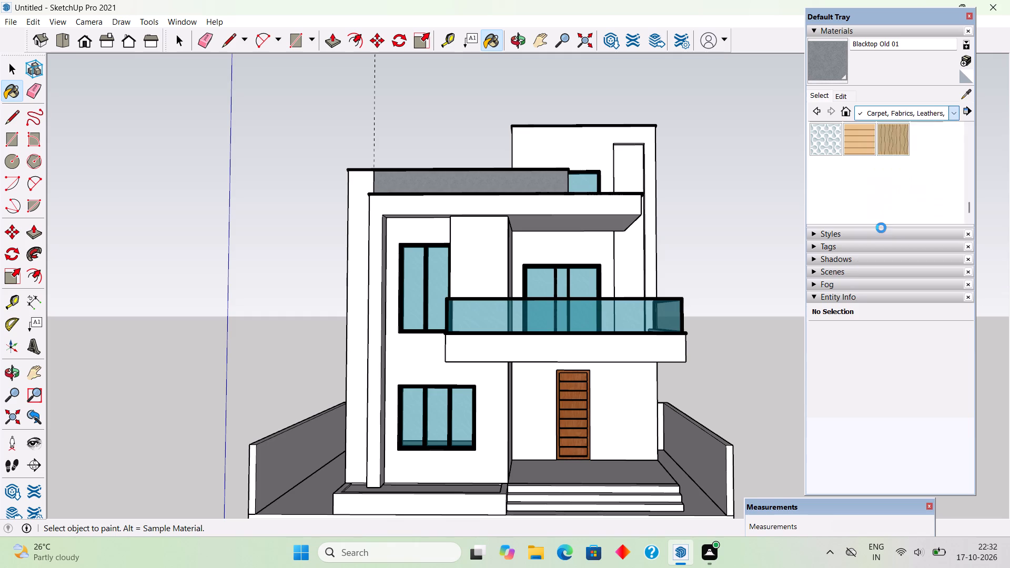
click(896, 113)
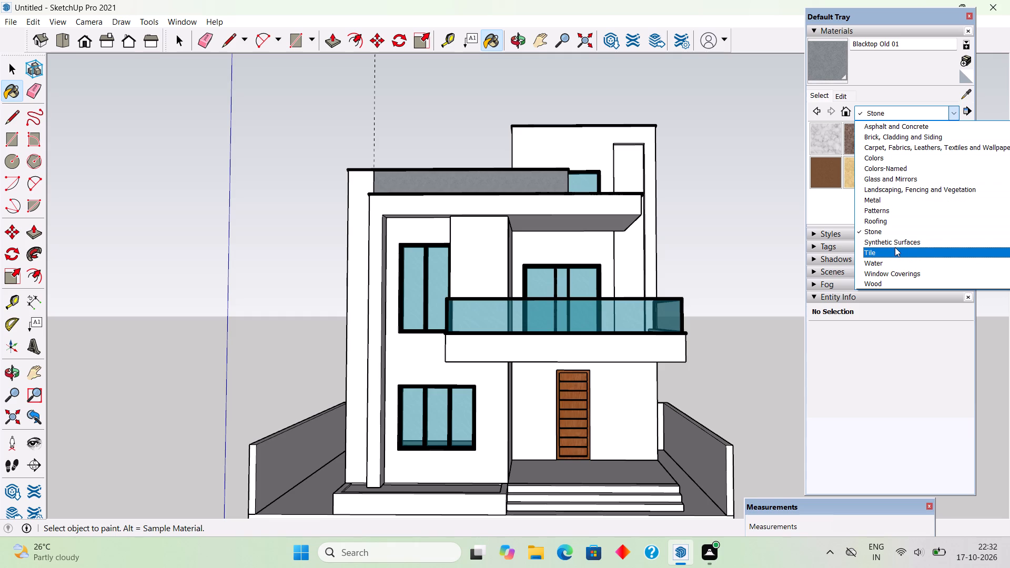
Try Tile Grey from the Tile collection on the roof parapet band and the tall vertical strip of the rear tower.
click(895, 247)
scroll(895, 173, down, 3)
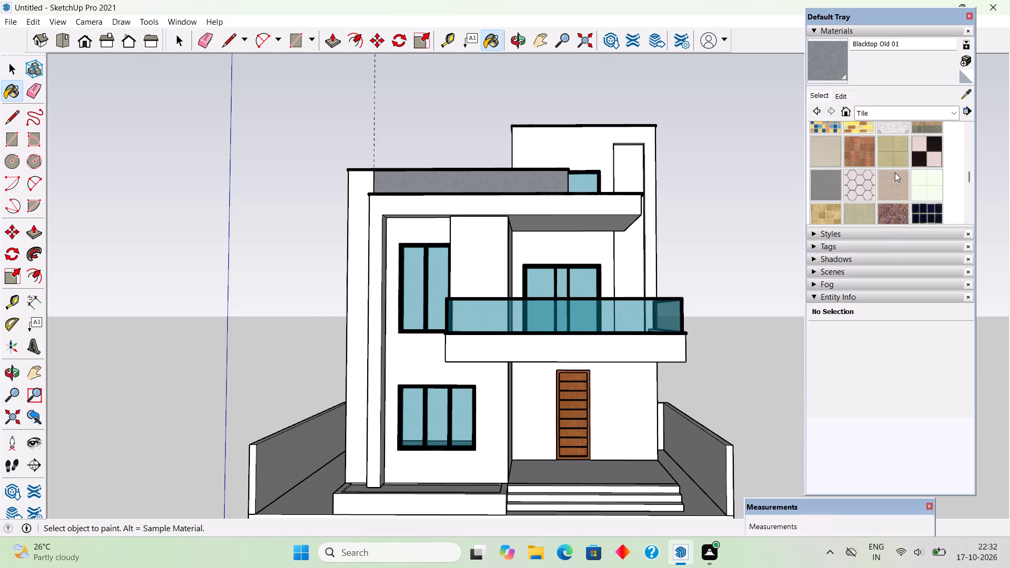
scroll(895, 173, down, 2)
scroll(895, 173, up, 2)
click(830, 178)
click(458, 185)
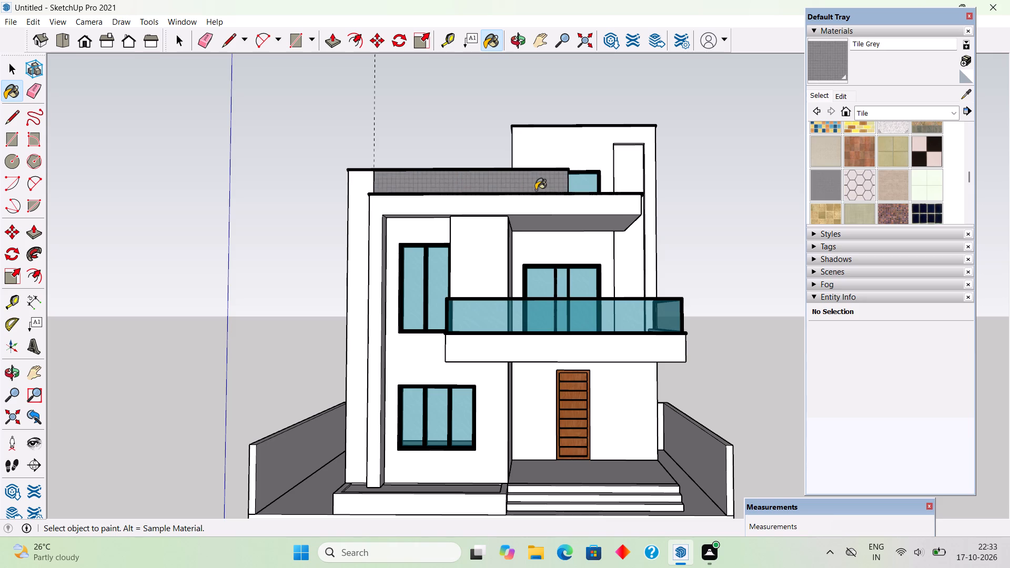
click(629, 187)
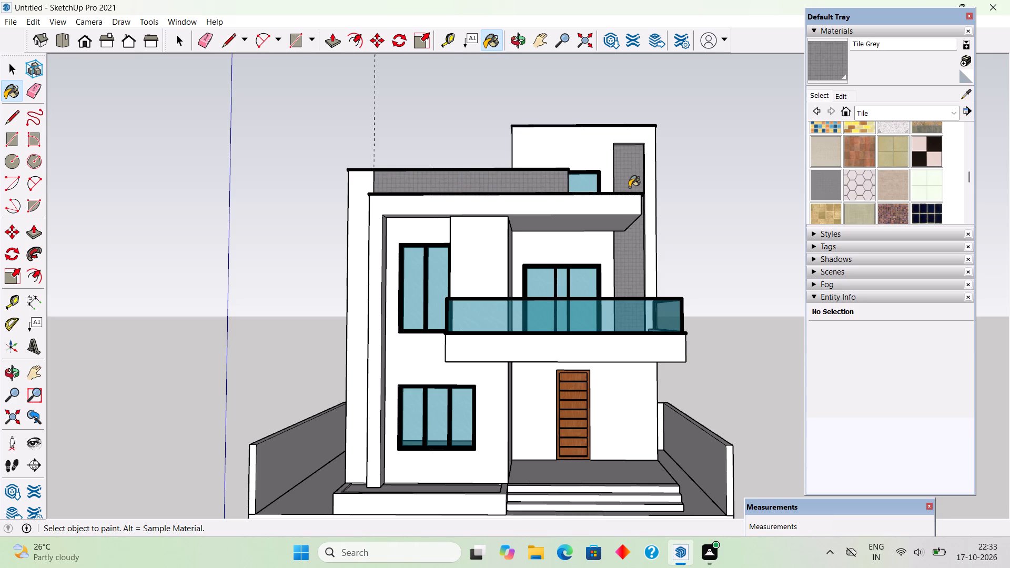
Look through the rest of the Tile collection for alternative finishes for the facade accents.
scroll(895, 145, down, 4)
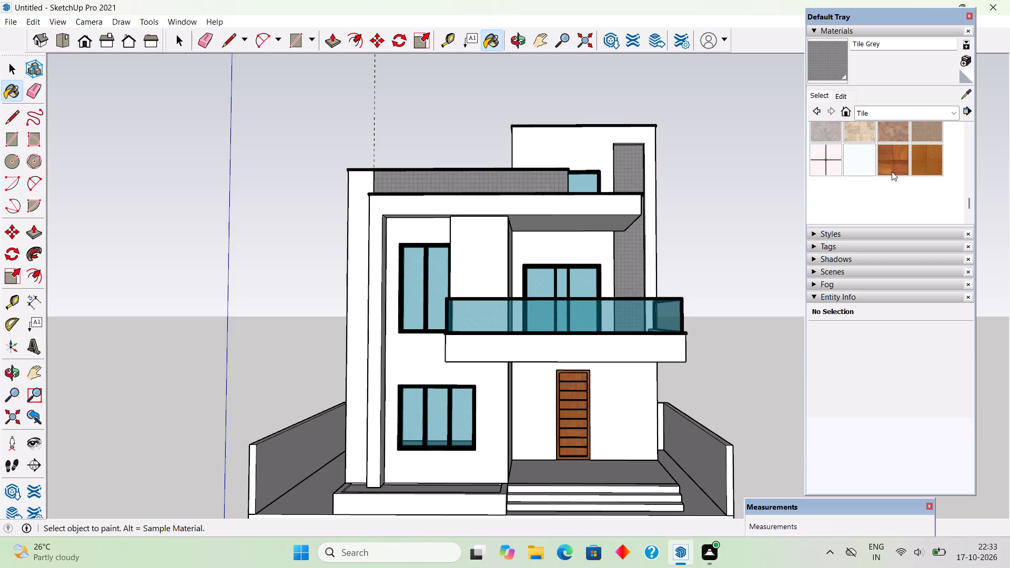
scroll(892, 171, up, 4)
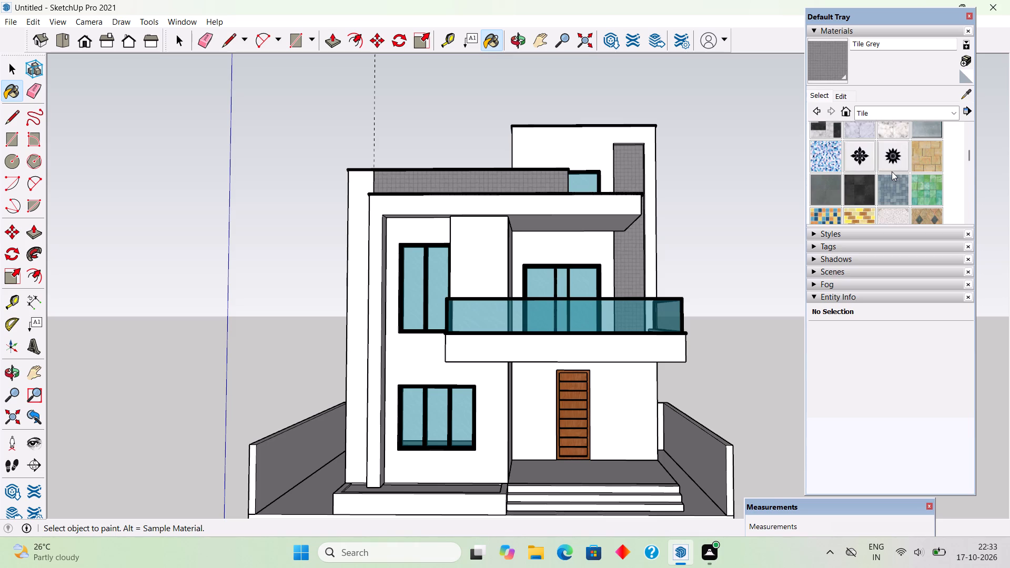
scroll(892, 171, up, 2)
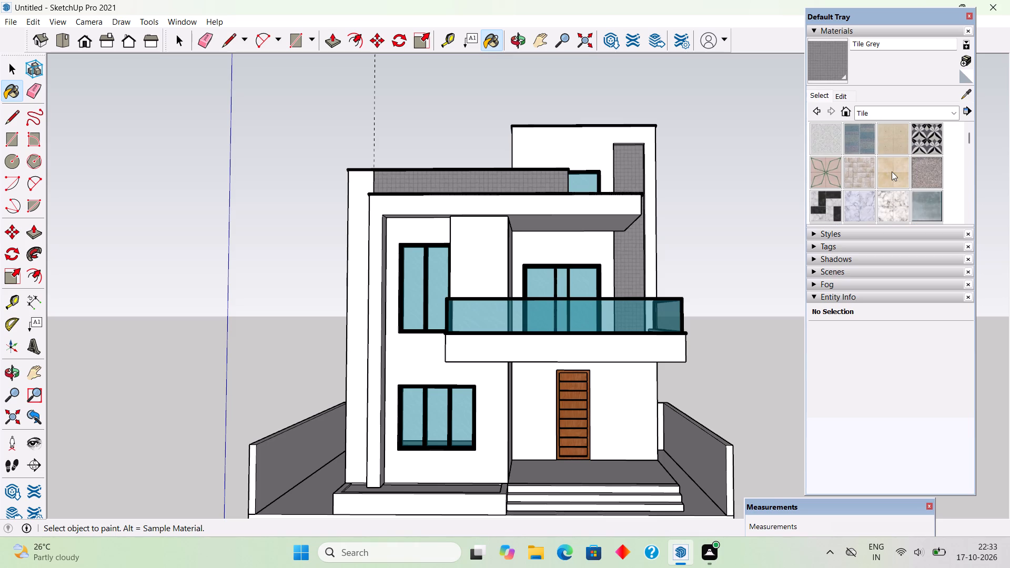
scroll(892, 171, up, 1)
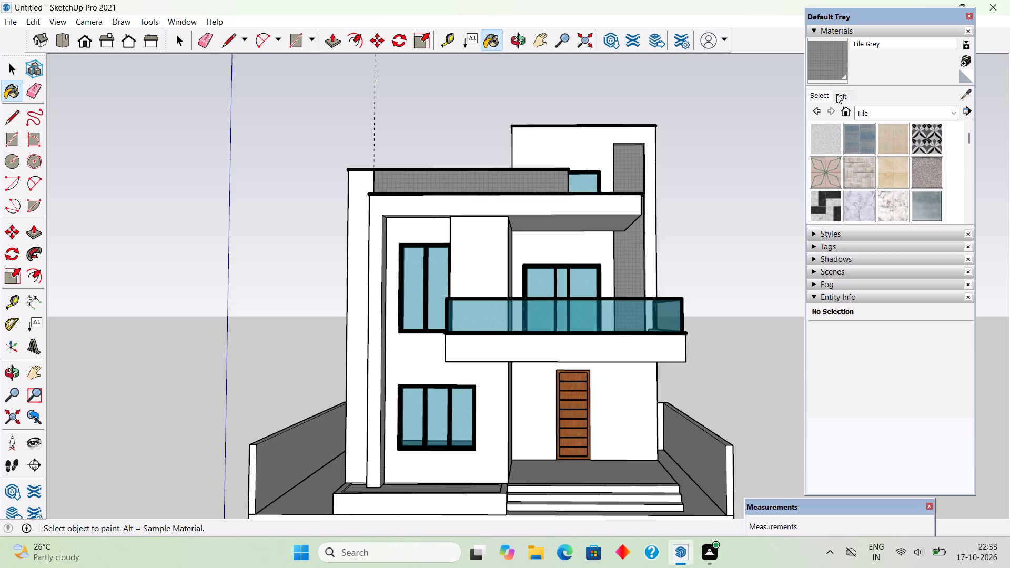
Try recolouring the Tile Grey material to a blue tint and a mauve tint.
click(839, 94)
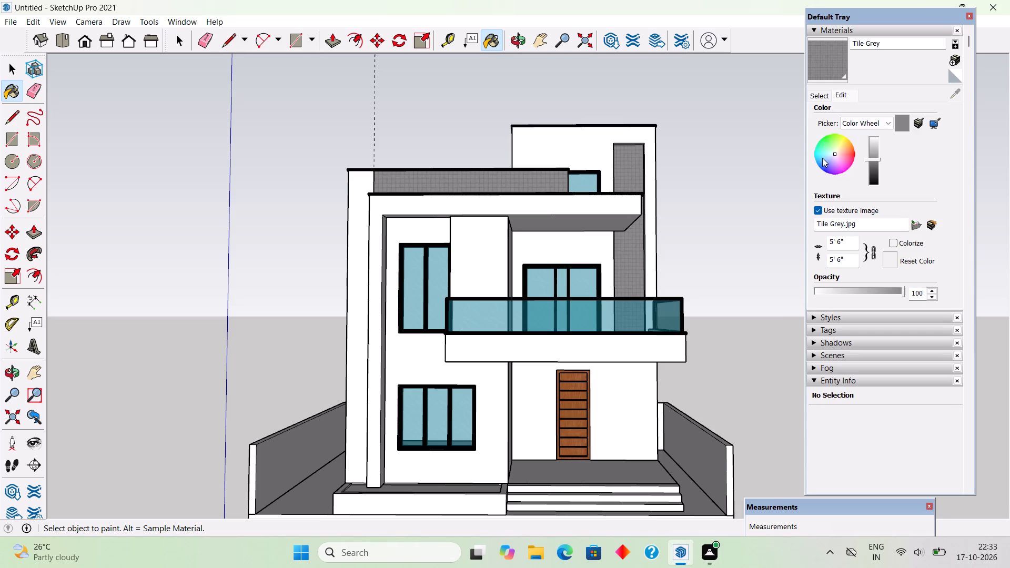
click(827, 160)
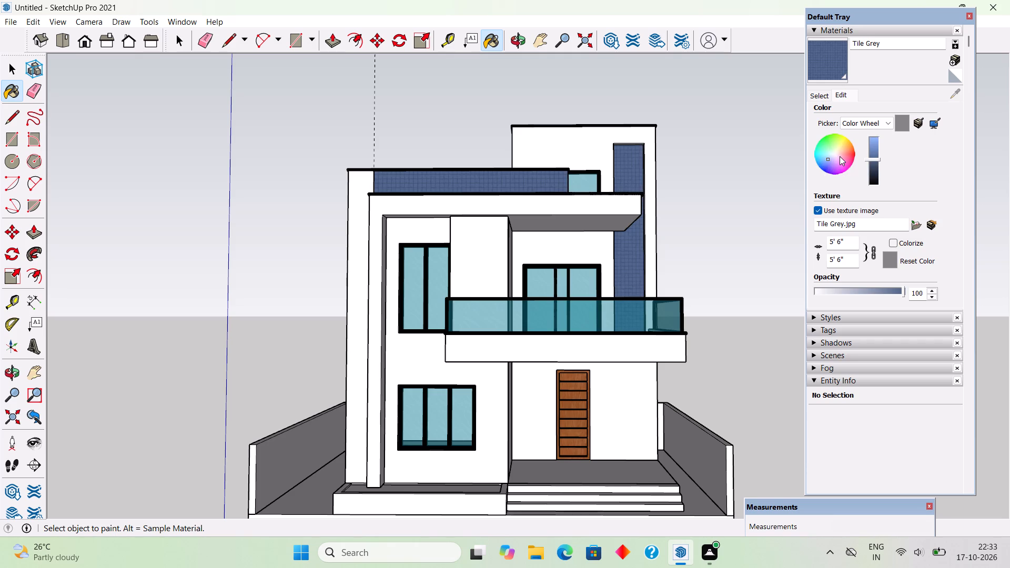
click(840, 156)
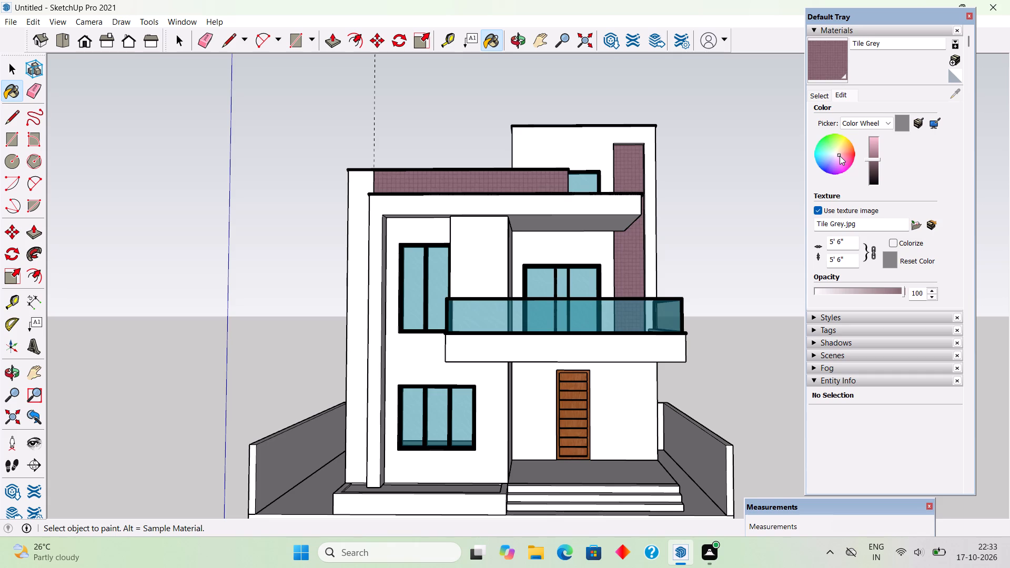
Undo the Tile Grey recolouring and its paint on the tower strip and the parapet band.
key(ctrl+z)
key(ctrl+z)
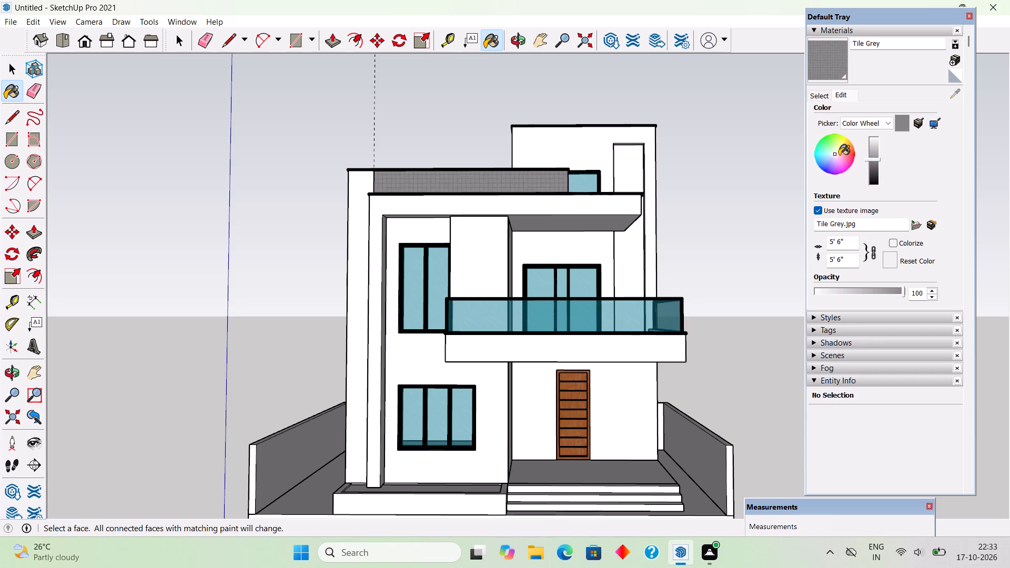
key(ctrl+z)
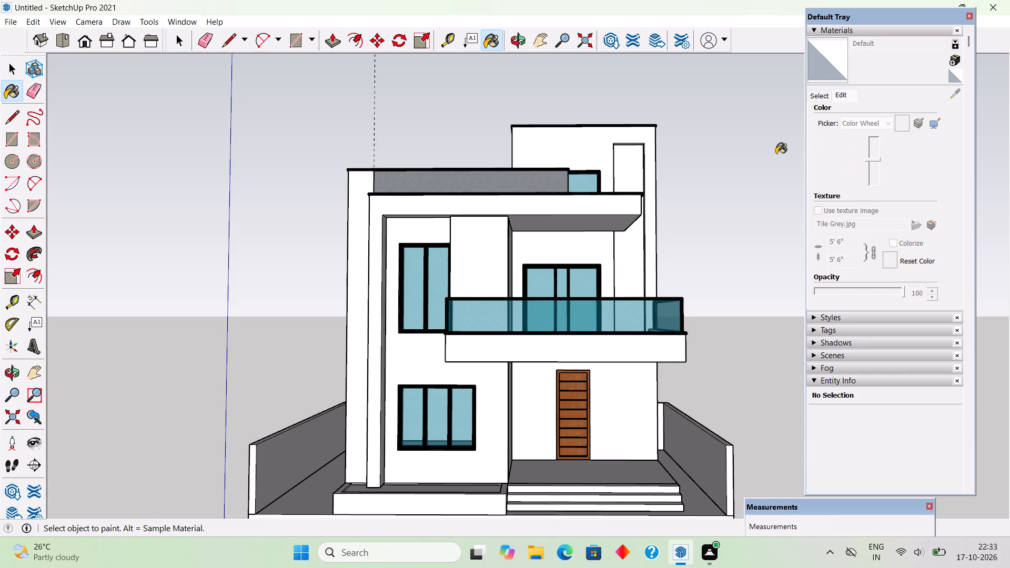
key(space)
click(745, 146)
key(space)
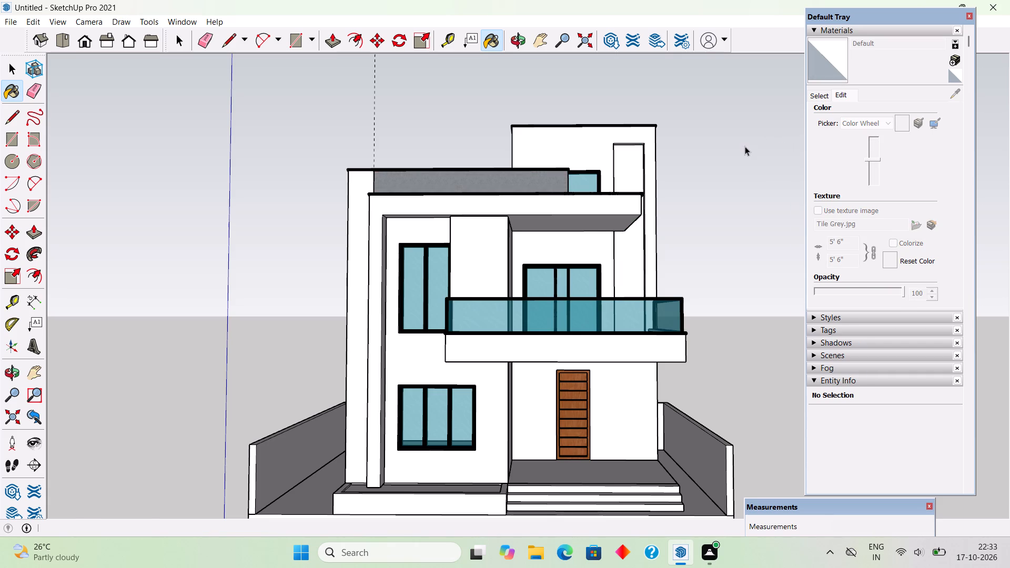
Sample Blacktop Old 01 from the parapet band and paint the tall vertical strip of the rear tower with it.
click(824, 95)
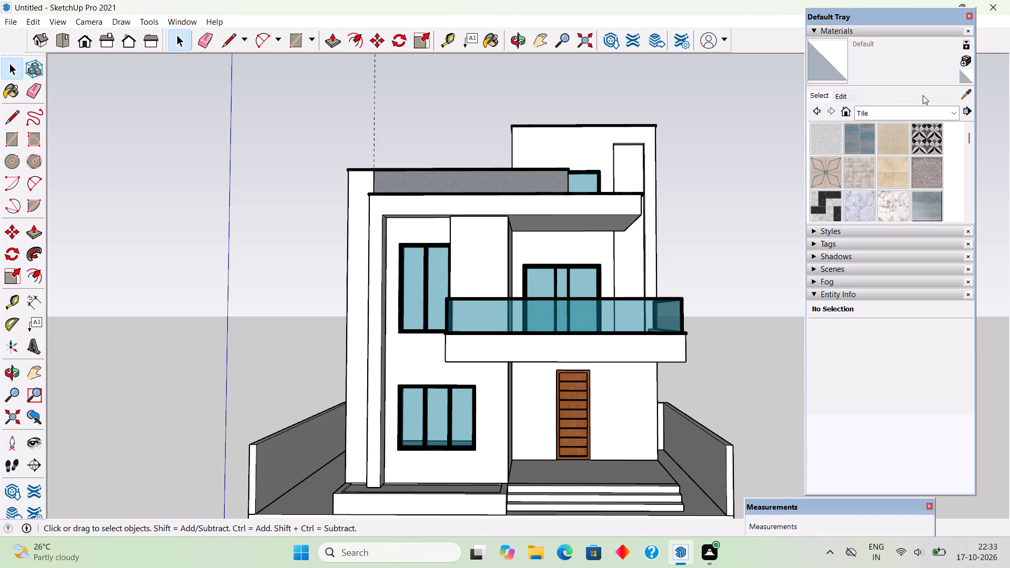
click(965, 94)
click(505, 181)
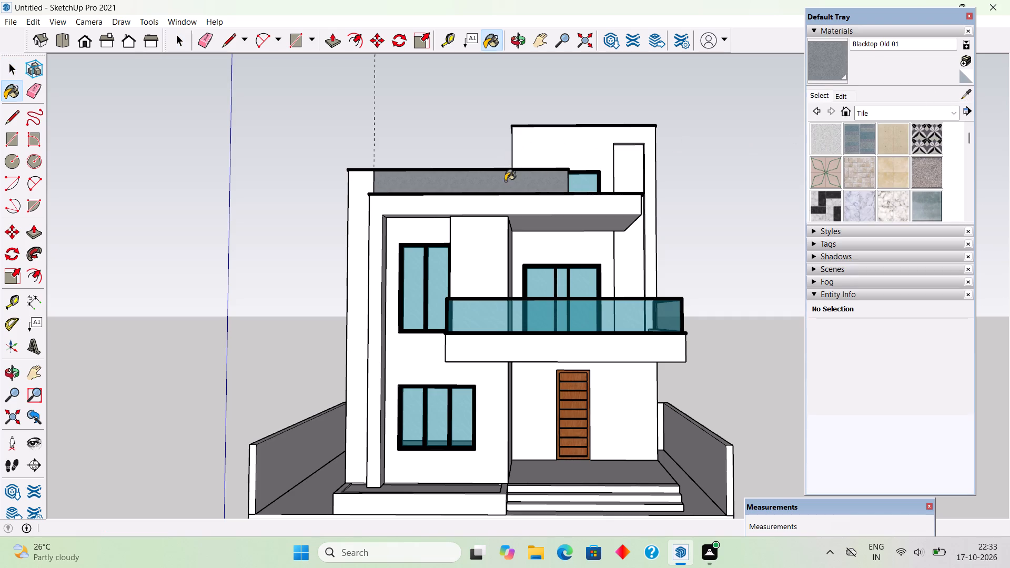
click(620, 157)
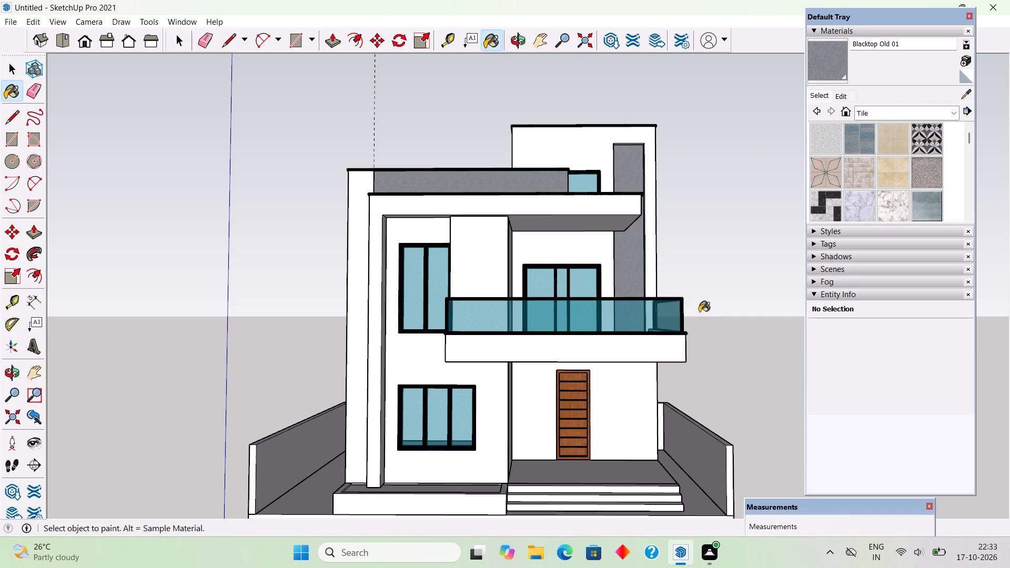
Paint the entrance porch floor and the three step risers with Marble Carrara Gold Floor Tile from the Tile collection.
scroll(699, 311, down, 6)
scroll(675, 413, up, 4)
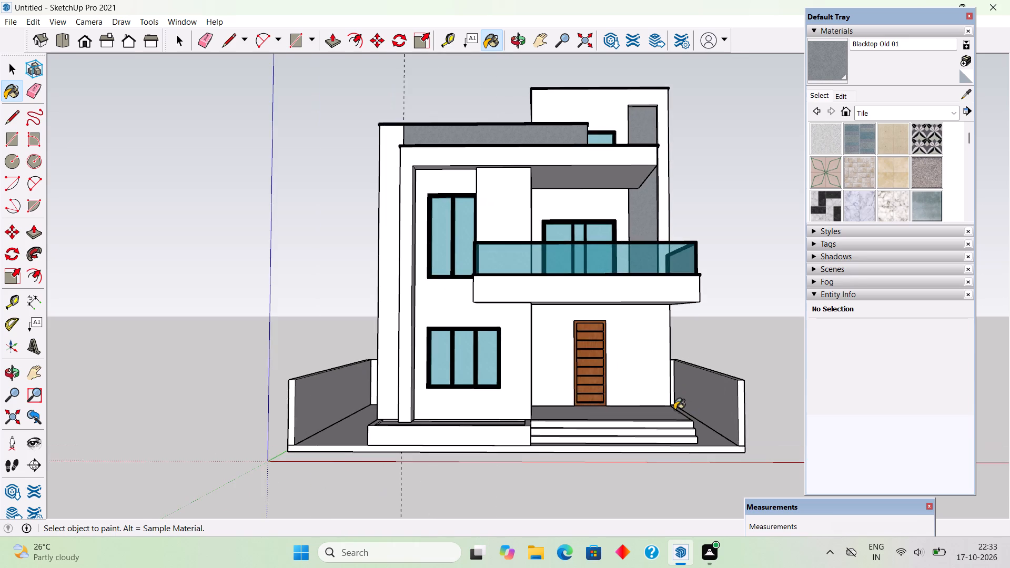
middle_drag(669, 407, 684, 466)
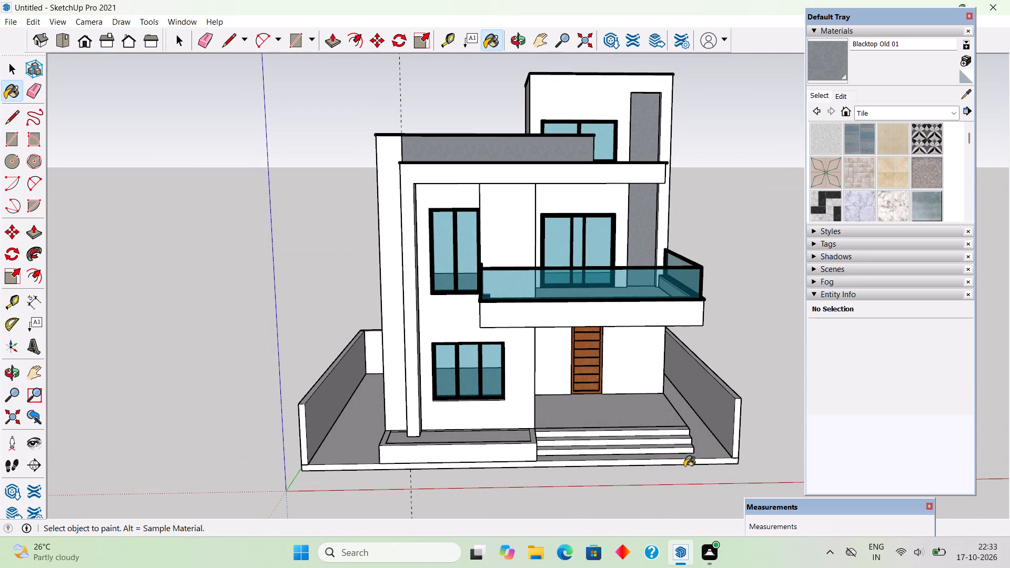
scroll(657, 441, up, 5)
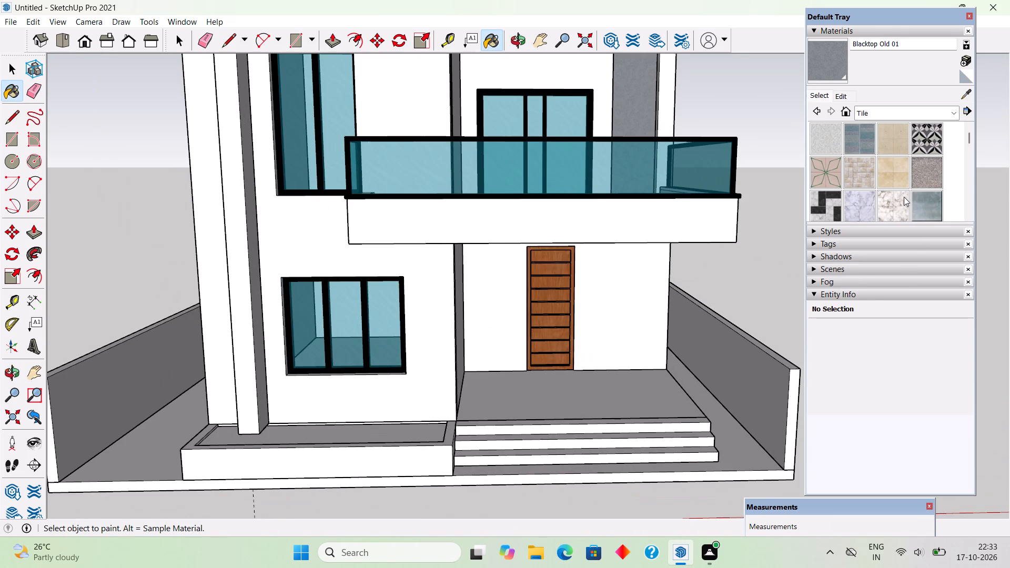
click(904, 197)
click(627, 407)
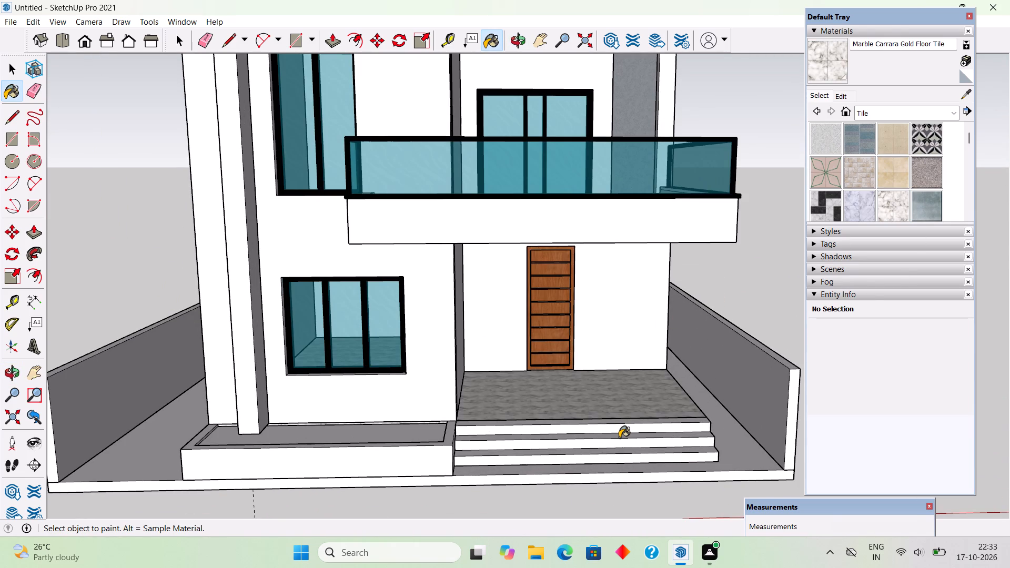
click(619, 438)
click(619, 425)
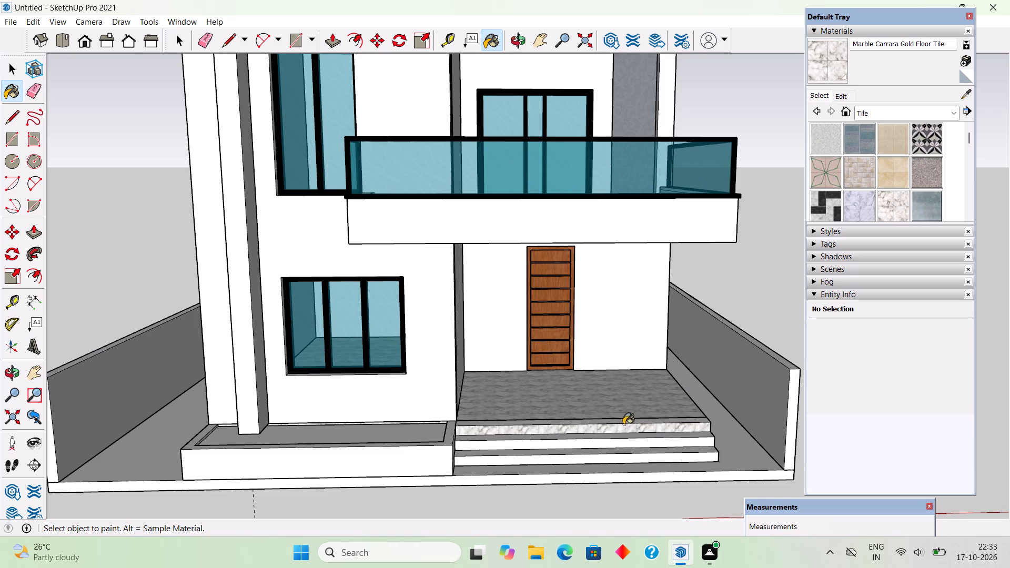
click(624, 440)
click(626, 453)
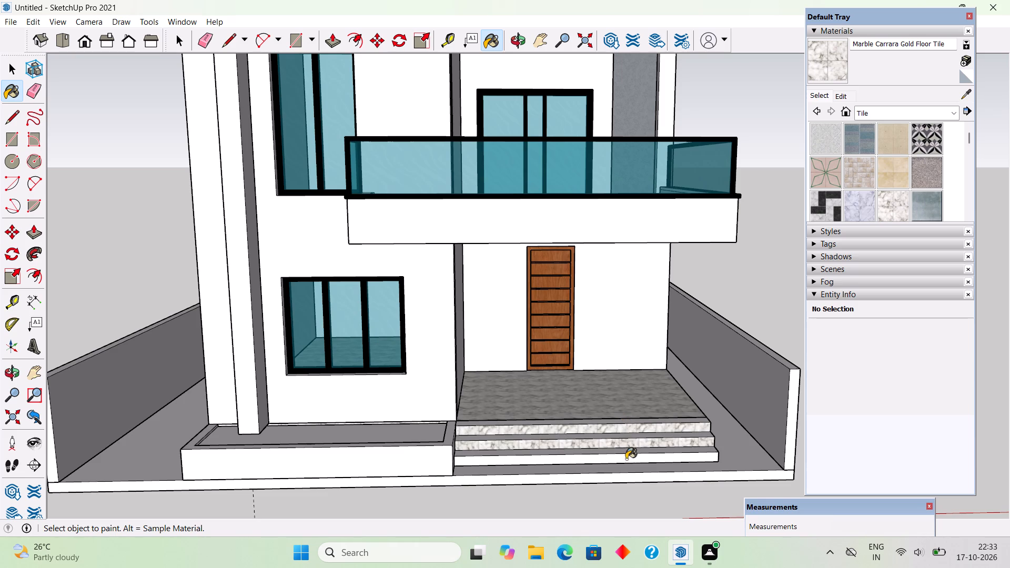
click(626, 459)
Repaint the porch floor, the top step tread and the three step risers with Marble Carrara Floor Tile from the Tile collection.
scroll(628, 435, down, 3)
scroll(711, 486, up, 5)
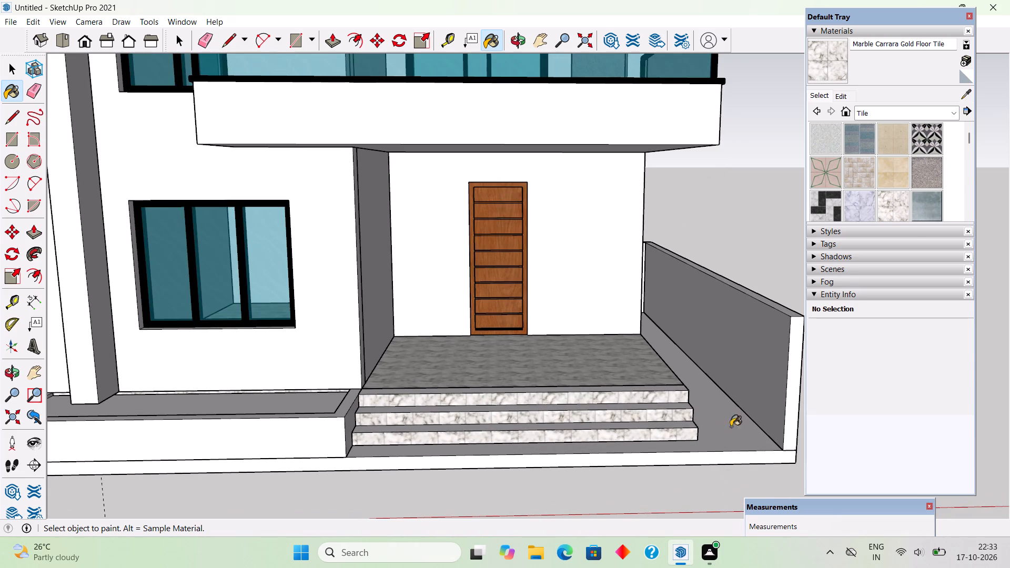
click(859, 203)
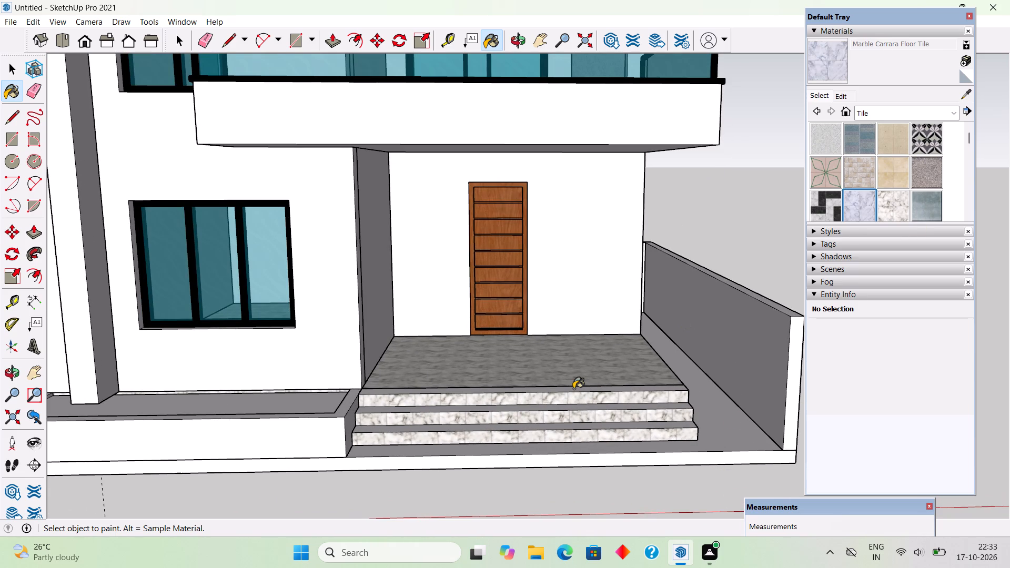
click(577, 368)
click(580, 389)
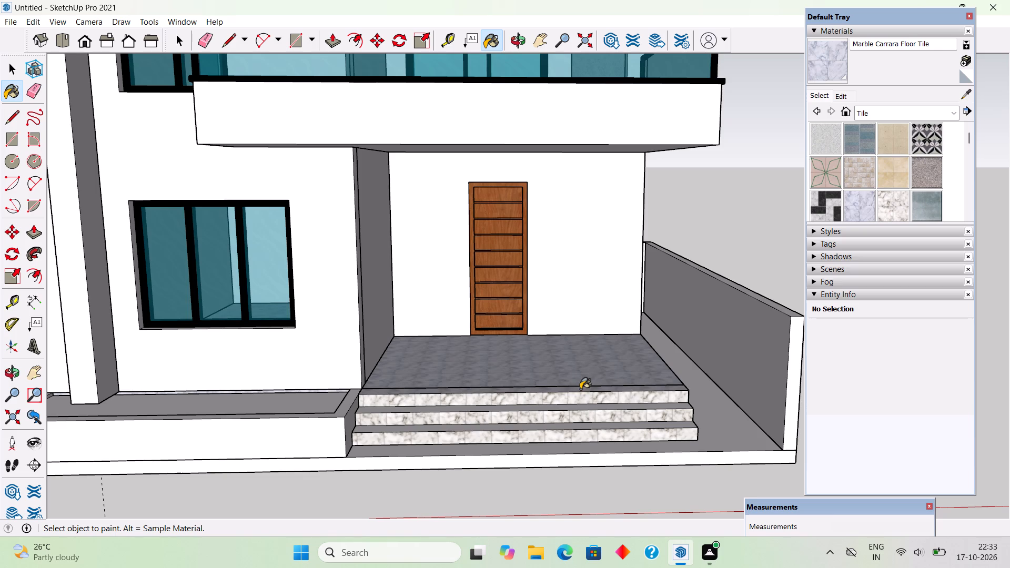
click(582, 395)
click(588, 412)
click(590, 429)
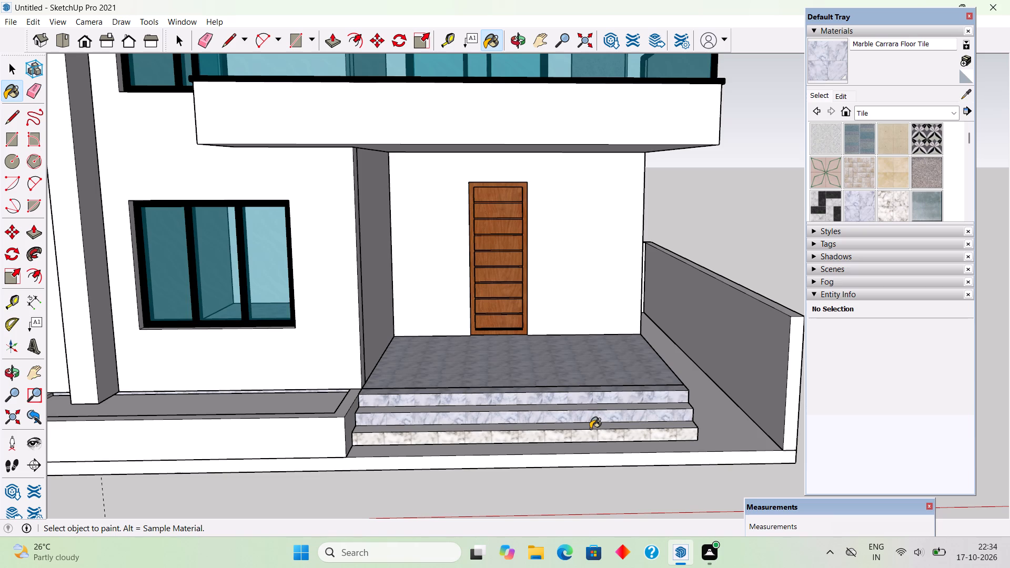
click(591, 433)
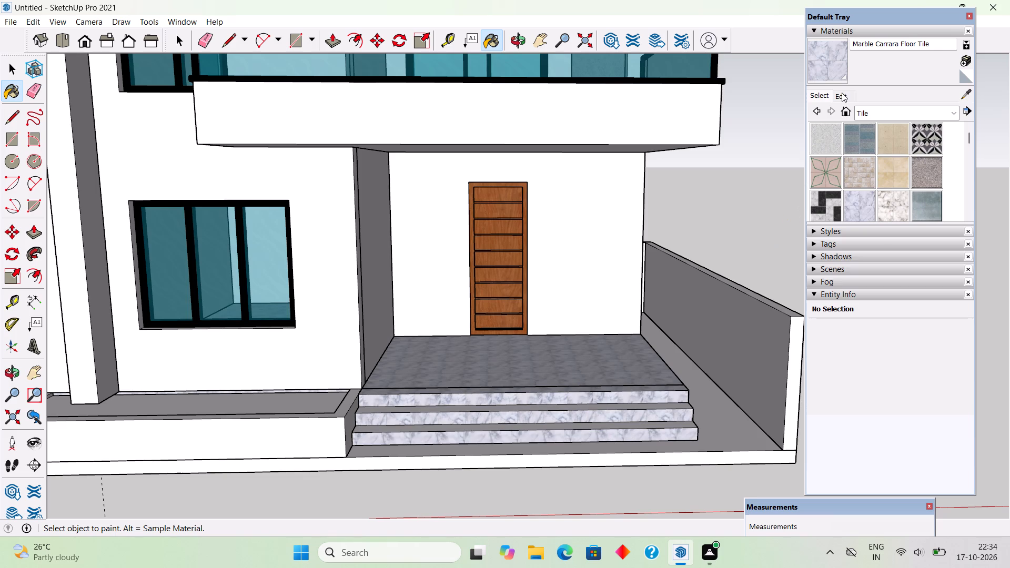
Recolour the Marble Carrara Floor Tile material to a slightly darker mauve tint.
click(842, 92)
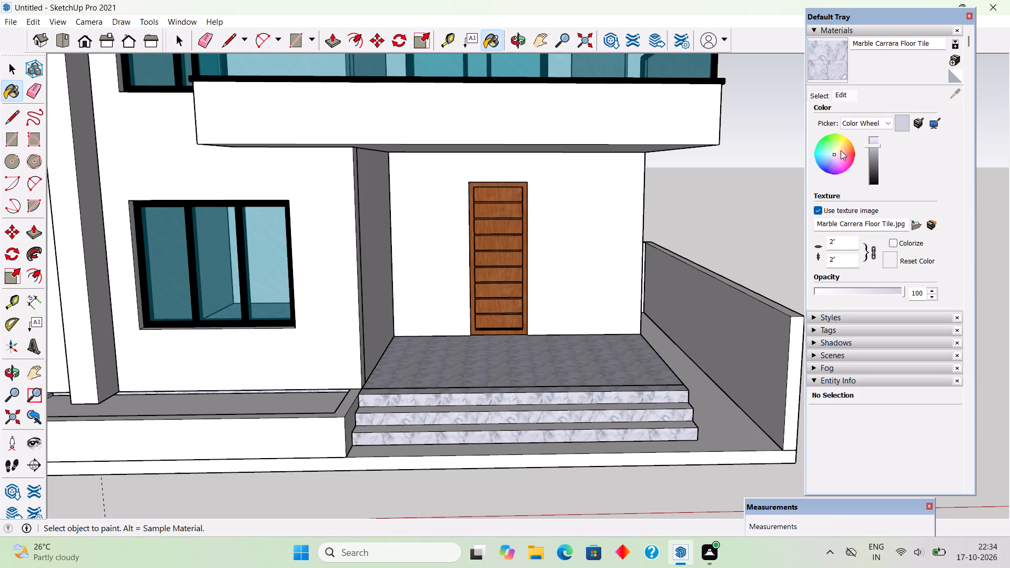
click(835, 155)
click(874, 149)
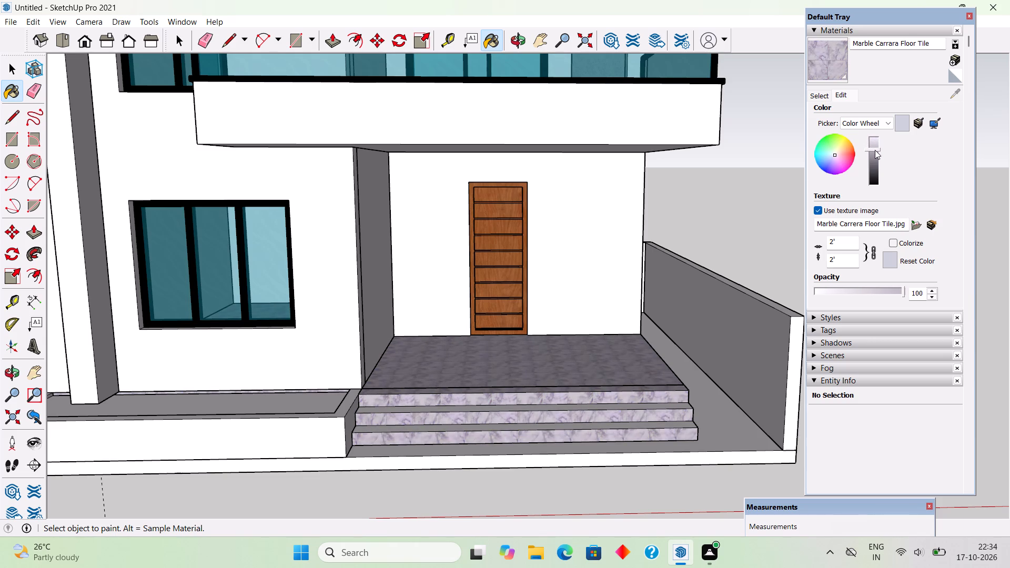
Paint the two lower step treads and the exposed end of the steps with the mauve Marble Carrara Floor Tile.
middle_drag(672, 324, 648, 414)
scroll(648, 414, down, 3)
scroll(613, 468, up, 9)
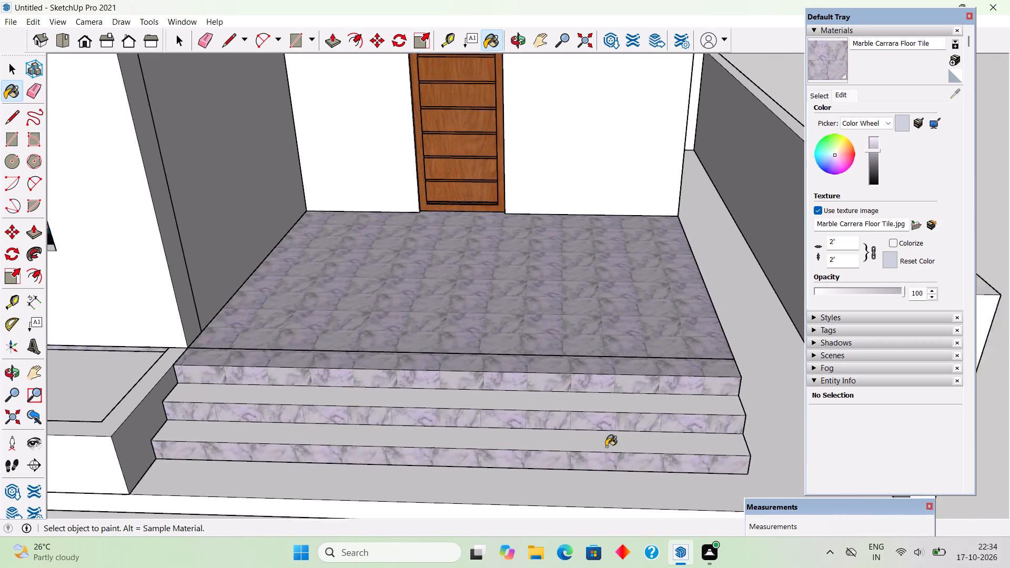
scroll(606, 447, up, 1)
click(608, 440)
click(621, 395)
middle_drag(598, 418, 488, 404)
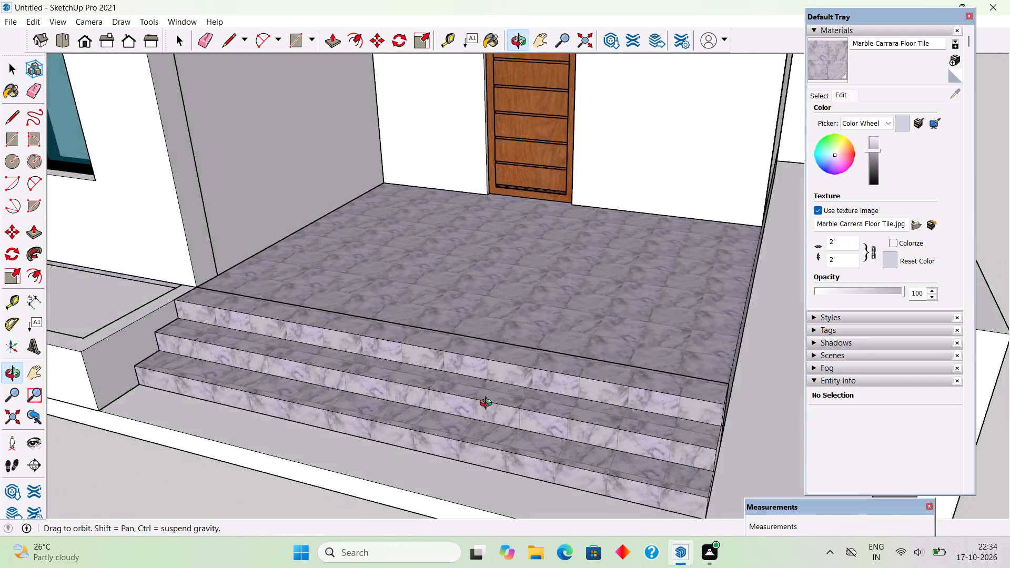
middle_drag(488, 404, 365, 320)
click(578, 457)
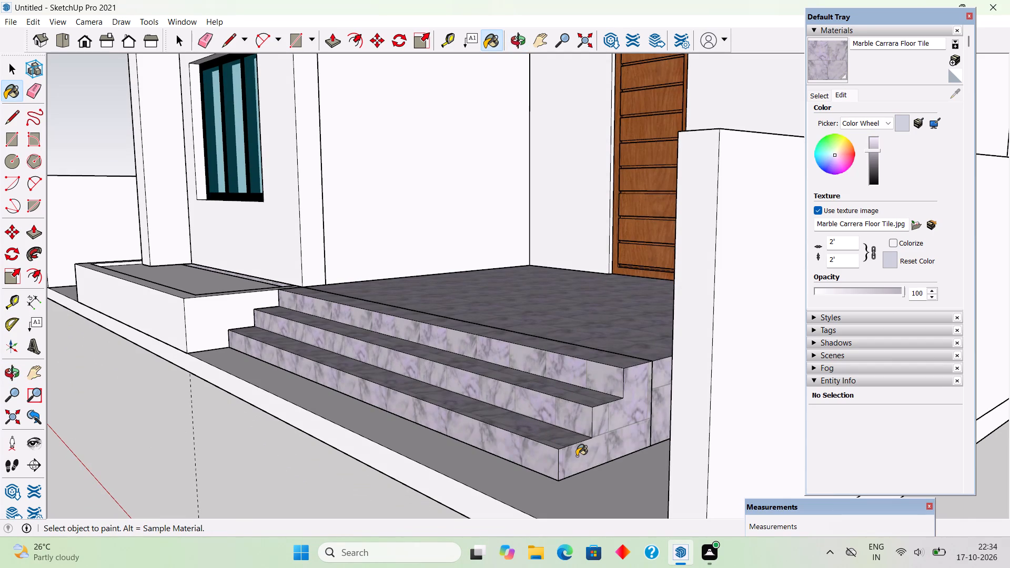
Select all the connected geometry of the entrance steps and make it a group.
key(space)
triple_click(571, 452)
right_click(569, 450)
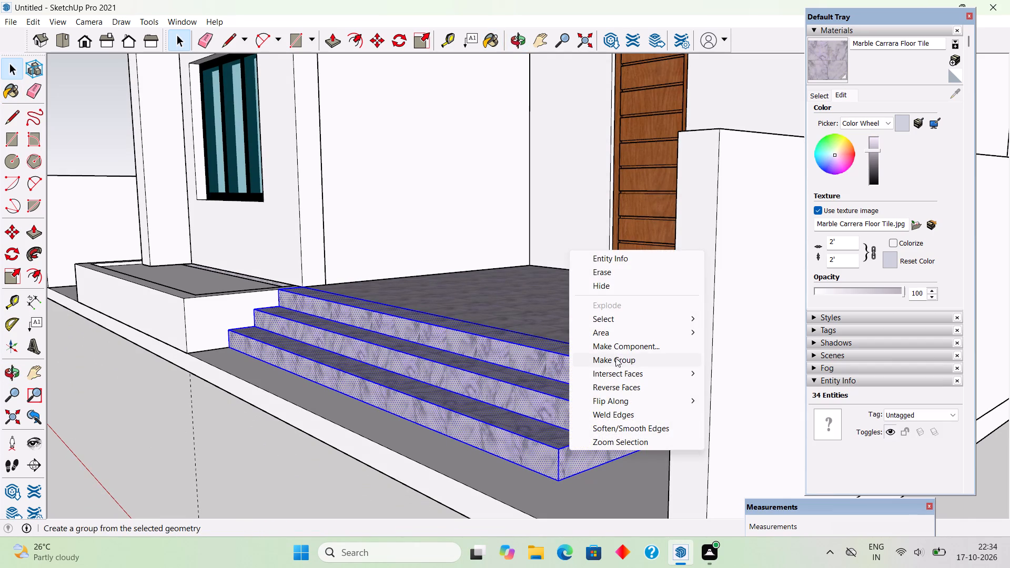
click(616, 356)
scroll(616, 356, down, 9)
click(665, 455)
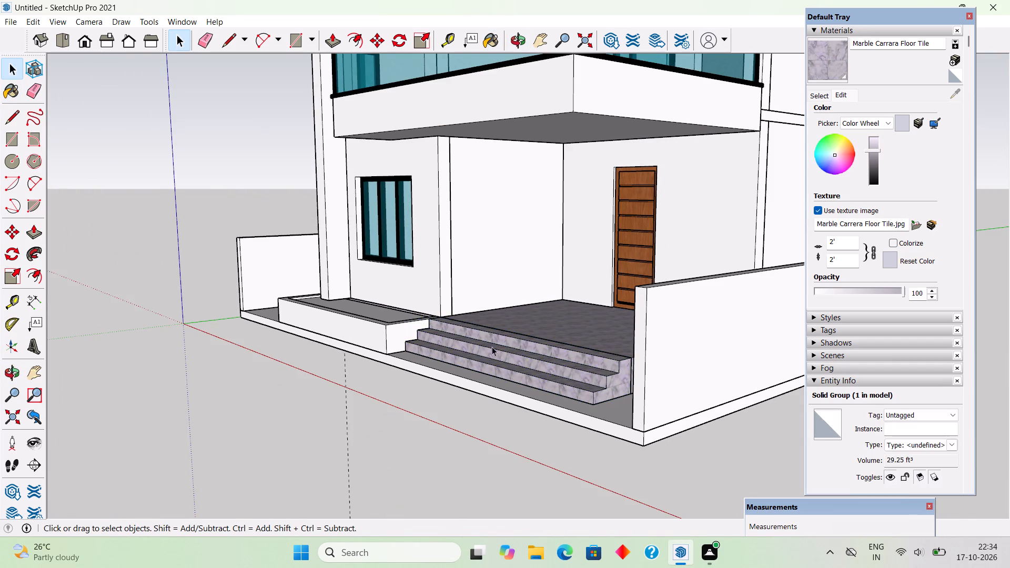
Lighten the mauve Marble Carrara Floor Tile colour slightly.
middle_drag(492, 347, 575, 397)
scroll(518, 348, up, 5)
scroll(684, 420, up, 1)
scroll(611, 311, down, 5)
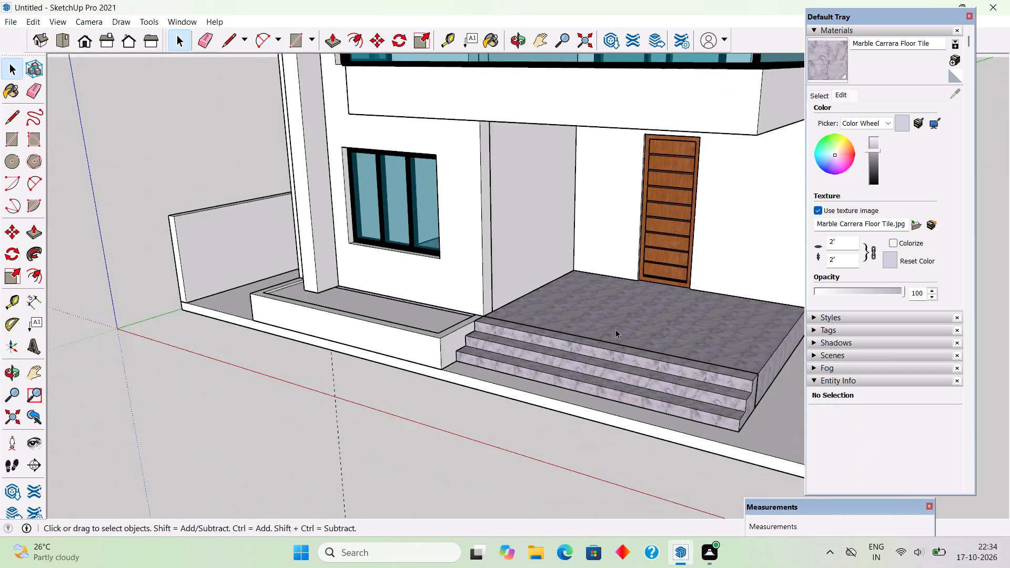
middle_drag(614, 332, 603, 399)
scroll(633, 447, up, 5)
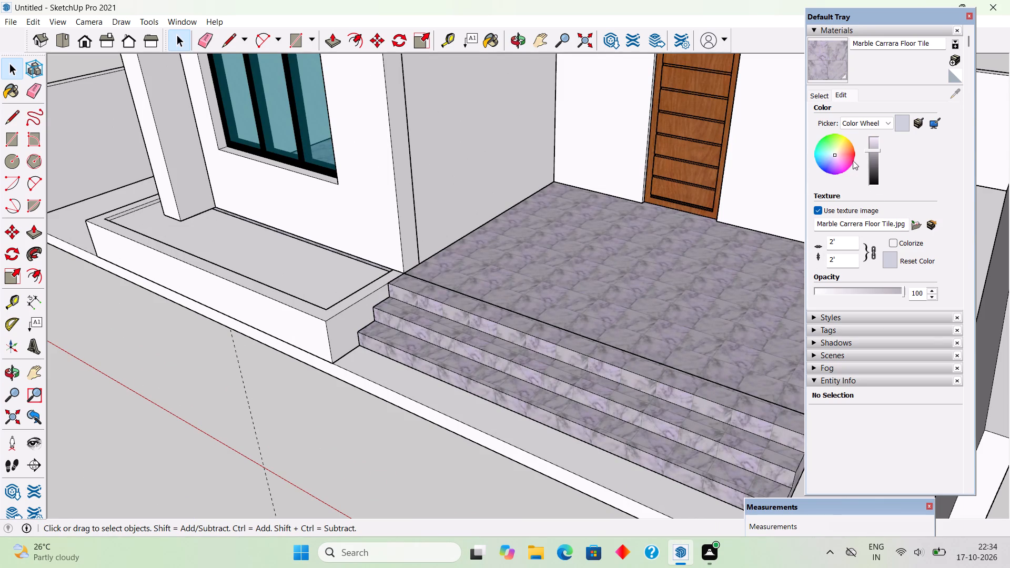
click(866, 151)
Open the front planter group and paint its bed with Grass Dark Green from the Landscaping, Fencing and Vegetation collection.
scroll(551, 397, down, 9)
middle_drag(423, 452, 611, 389)
scroll(611, 389, up, 5)
scroll(620, 388, down, 6)
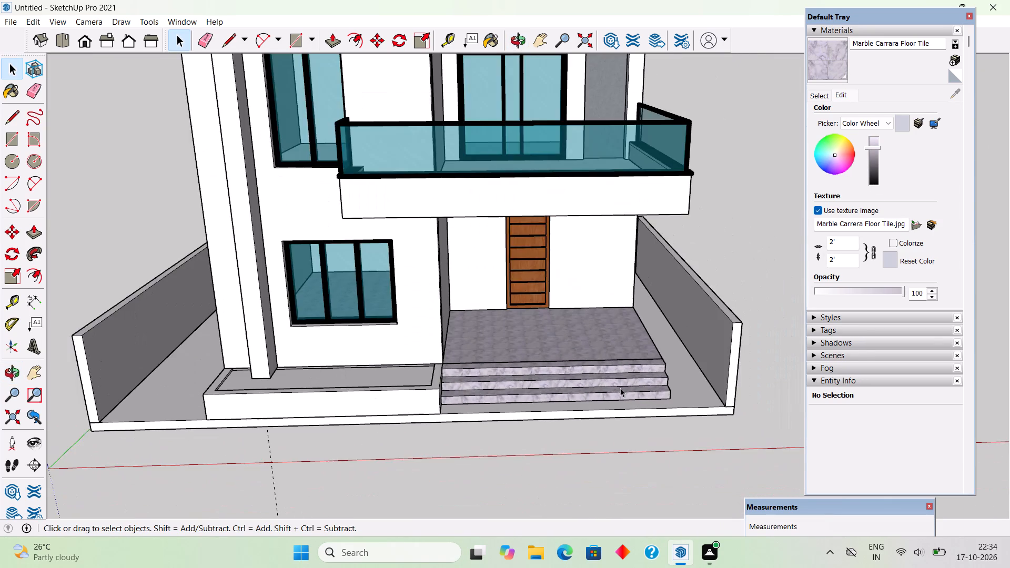
scroll(620, 388, down, 1)
middle_drag(395, 374, 375, 439)
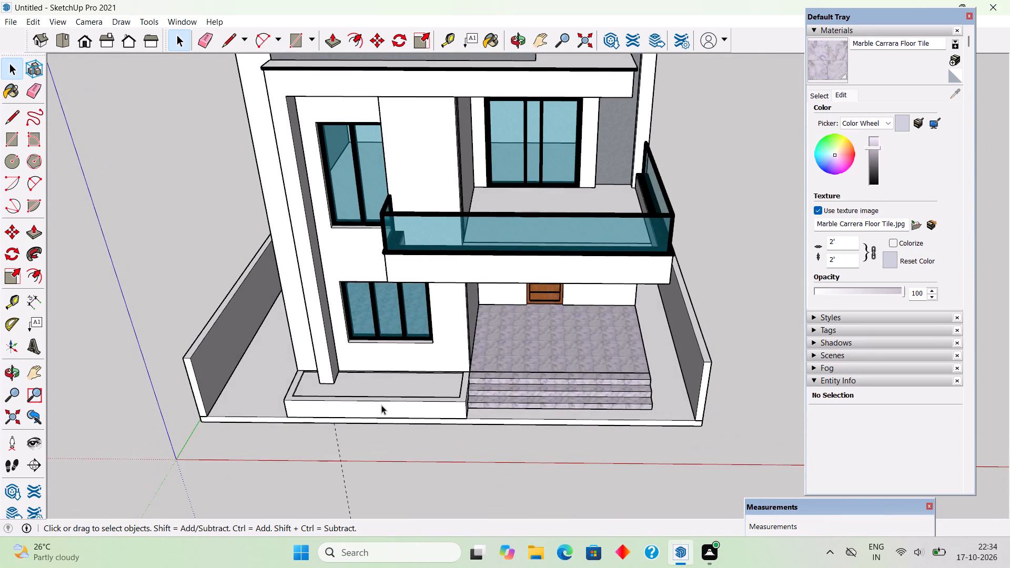
triple_click(381, 405)
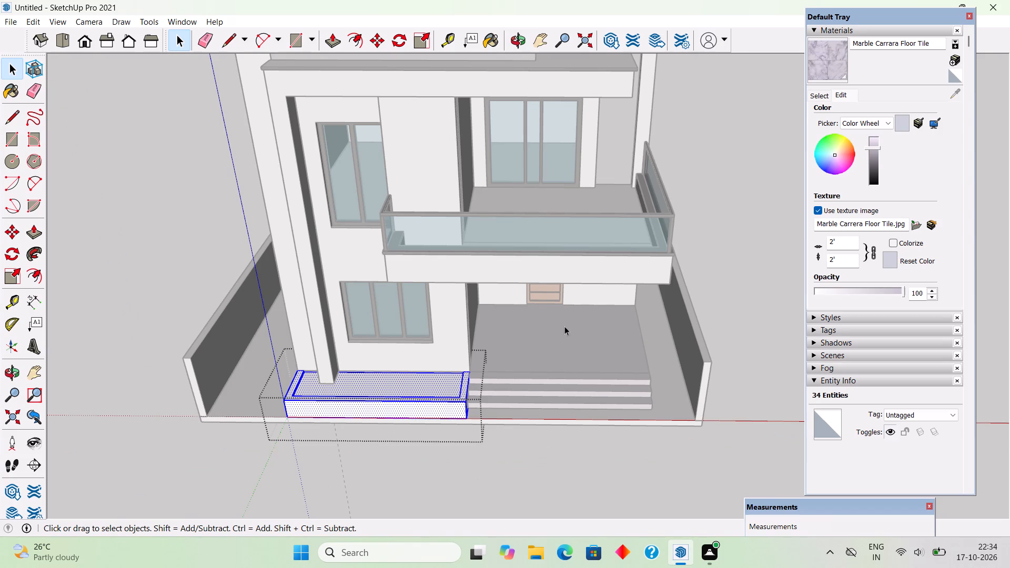
click(410, 388)
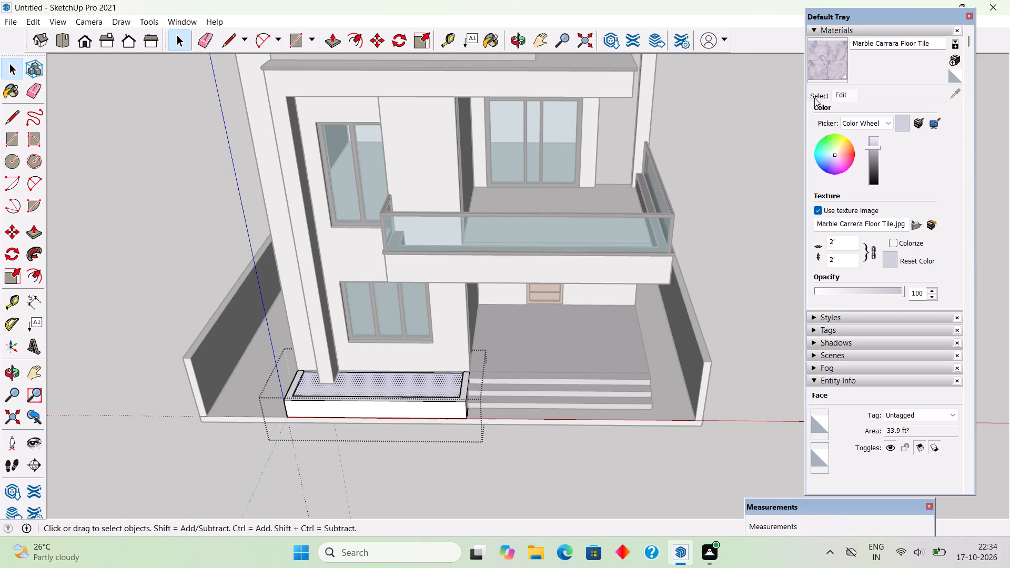
click(811, 96)
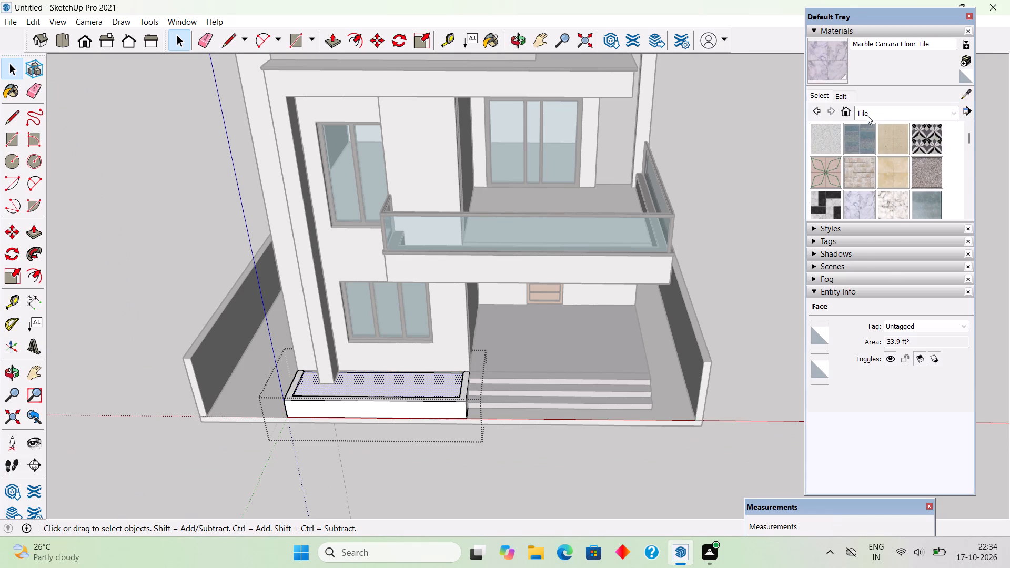
click(870, 108)
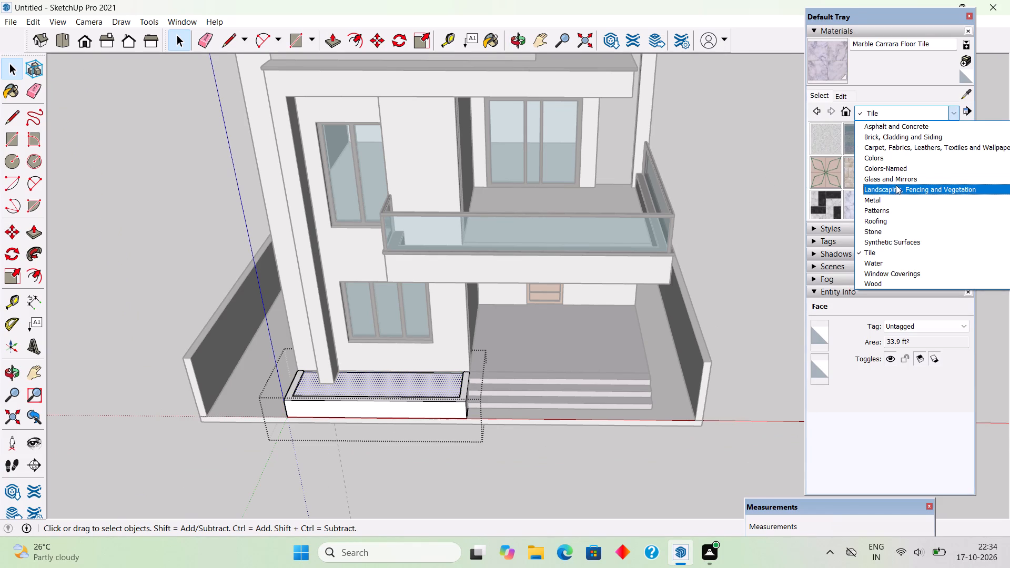
click(896, 185)
scroll(915, 174, down, 1)
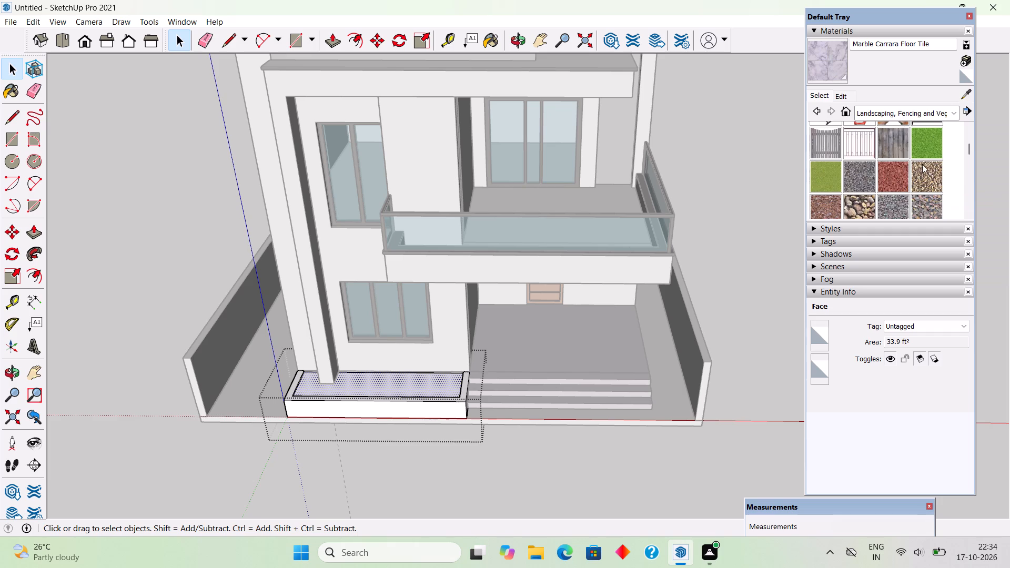
click(925, 143)
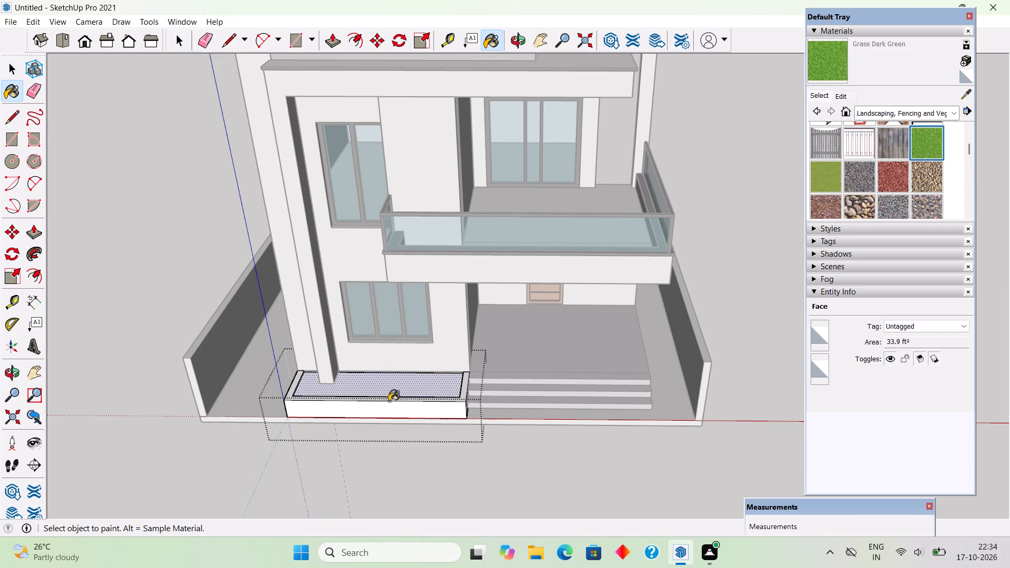
click(394, 386)
Look through the remaining Landscaping, Fencing and Vegetation materials, and leave the planter group.
scroll(431, 451, down, 4)
scroll(880, 209, up, 2)
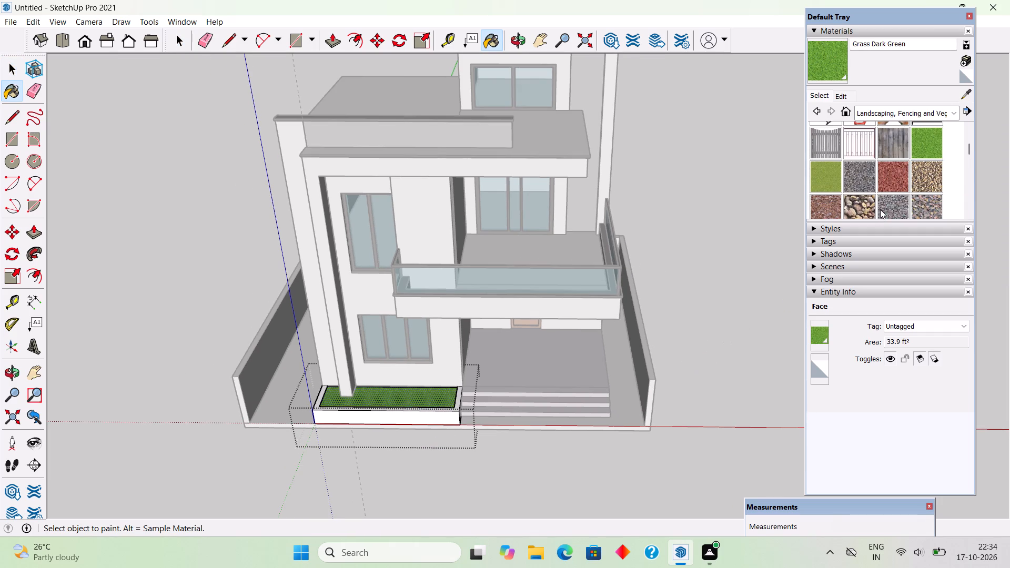
scroll(880, 209, up, 3)
scroll(860, 130, down, 3)
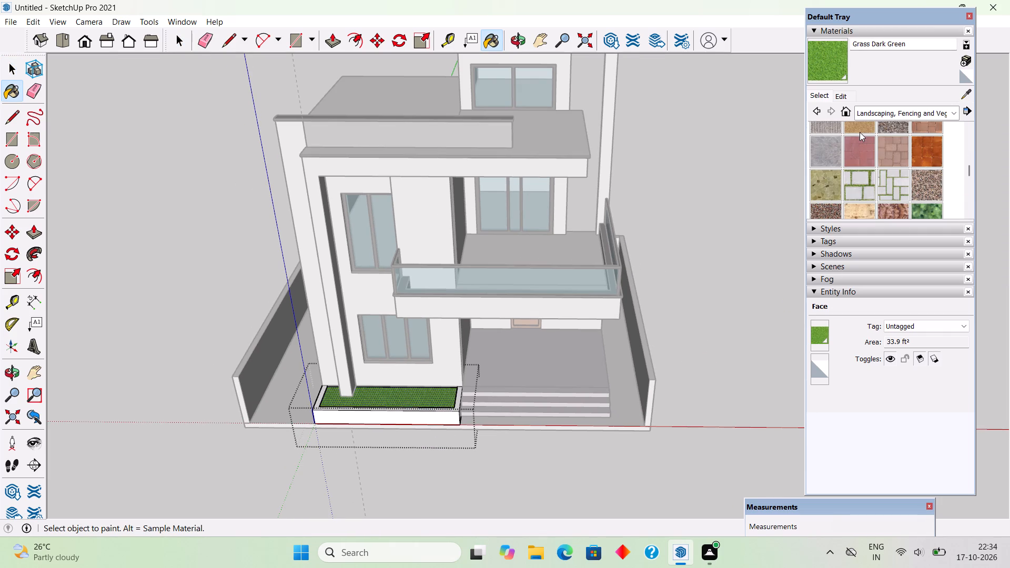
scroll(860, 132, up, 2)
scroll(860, 132, down, 4)
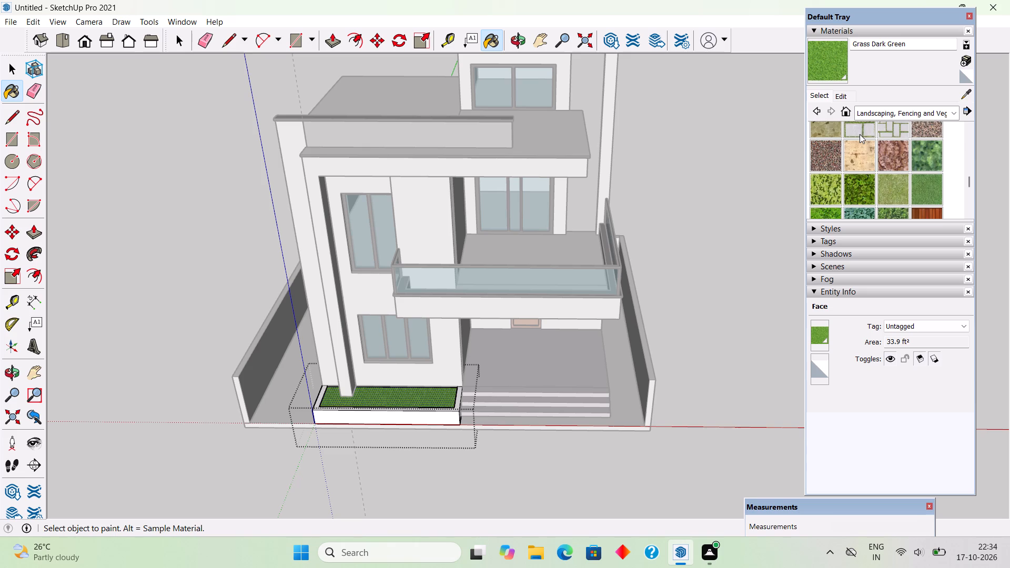
scroll(860, 135, down, 3)
key(space)
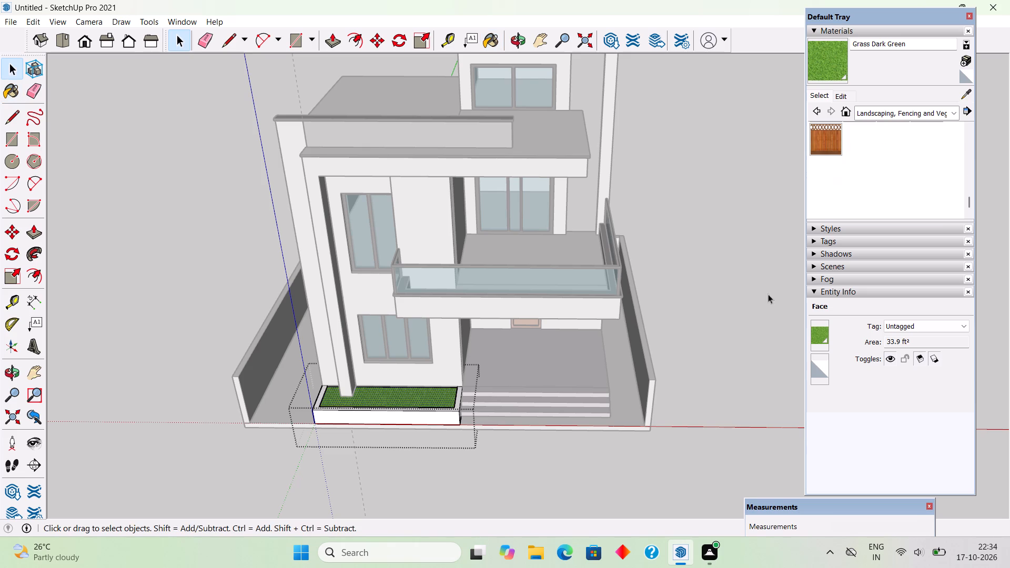
click(714, 319)
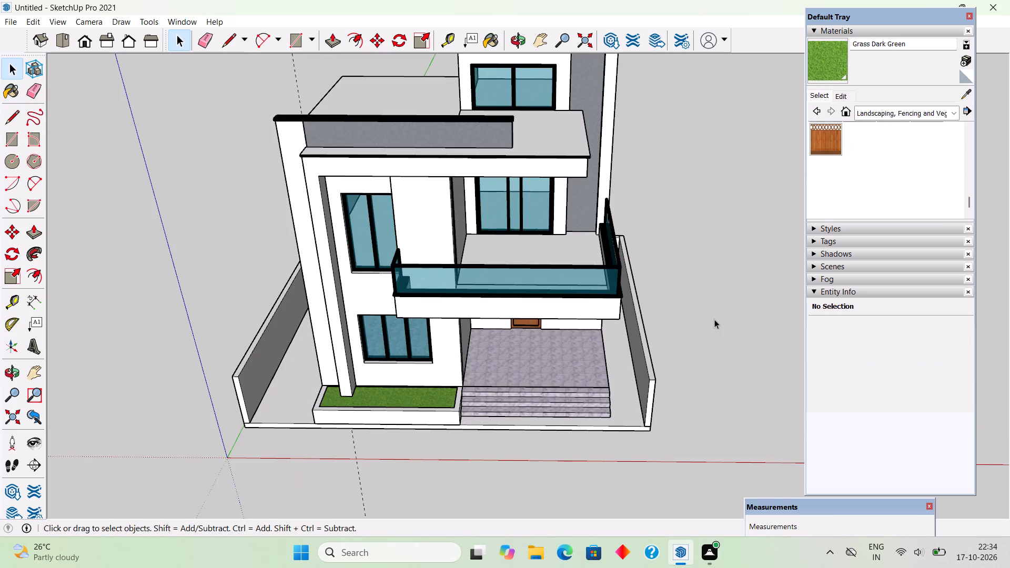
Paint the balcony railing glass with Translucent Glass Gray from the Glass and Mirrors collection.
scroll(637, 416, down, 4)
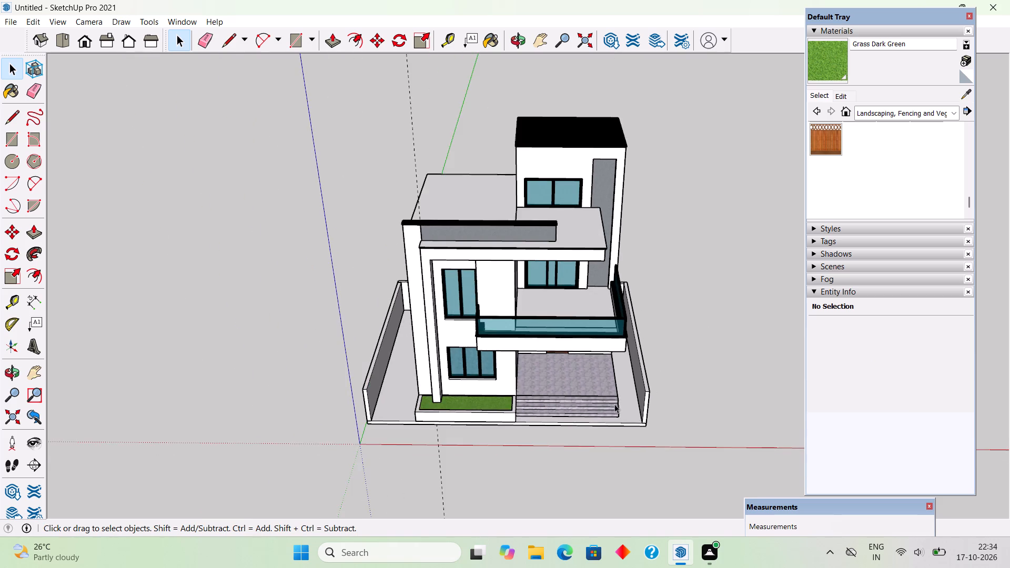
middle_drag(591, 313, 560, 194)
scroll(560, 194, up, 2)
scroll(562, 296, up, 1)
middle_drag(557, 293, 614, 253)
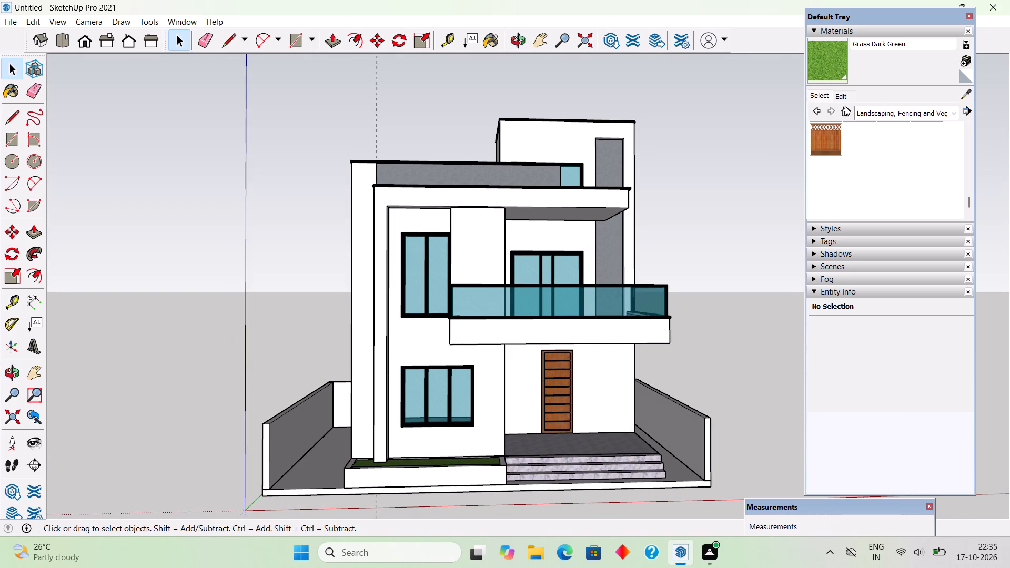
click(879, 115)
click(884, 176)
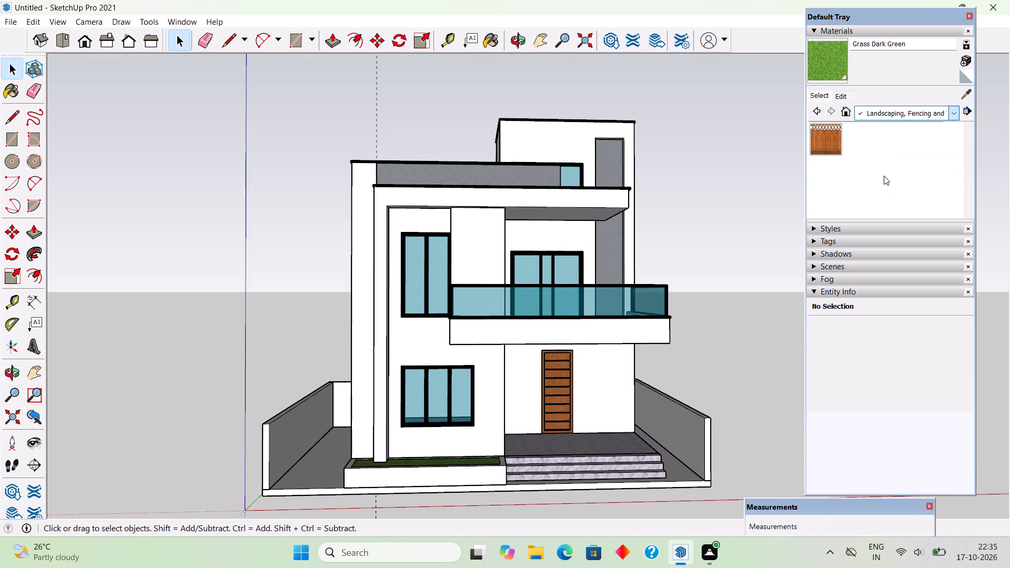
click(931, 167)
click(638, 310)
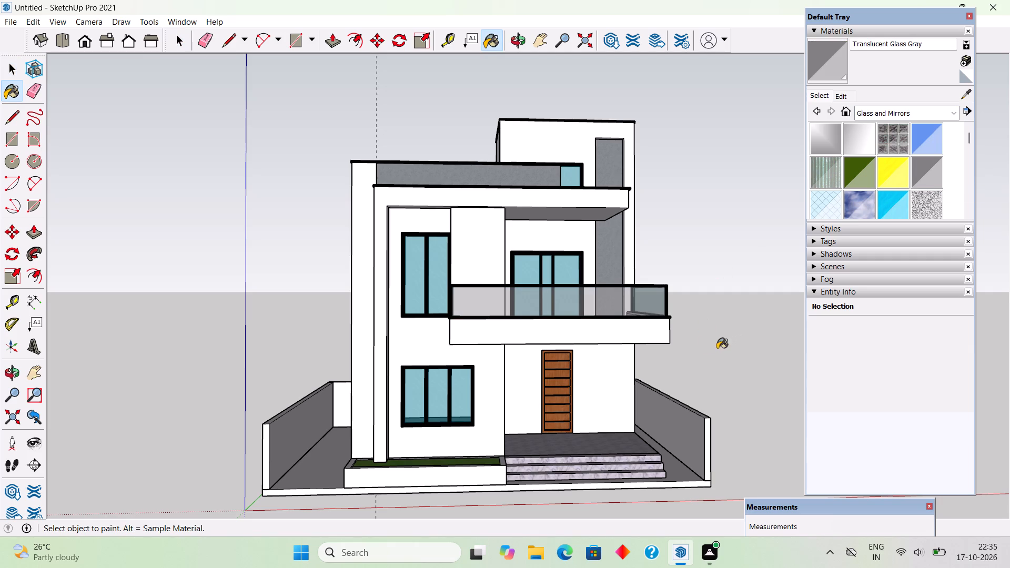
middle_drag(698, 351, 683, 330)
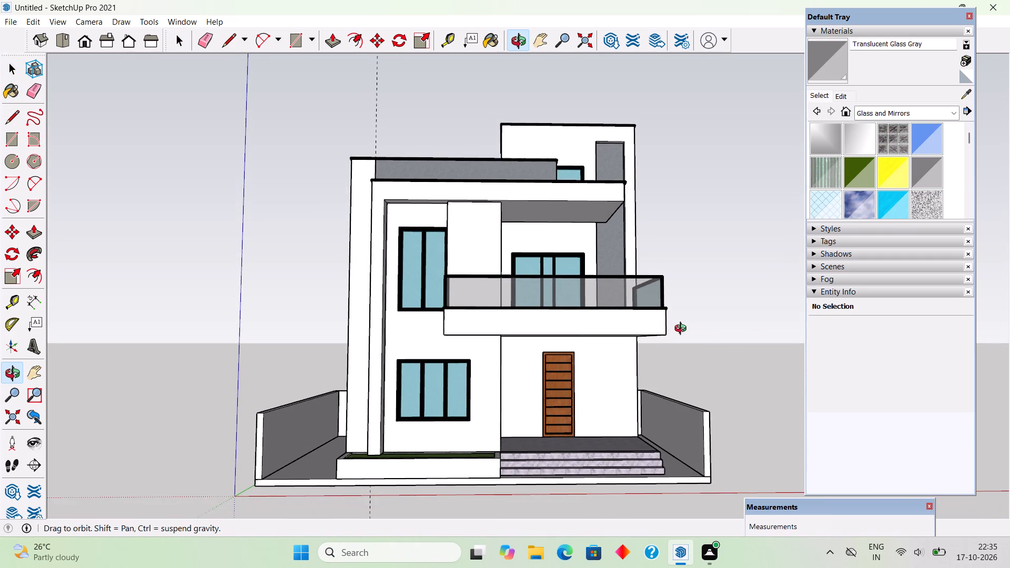
middle_drag(683, 330, 718, 332)
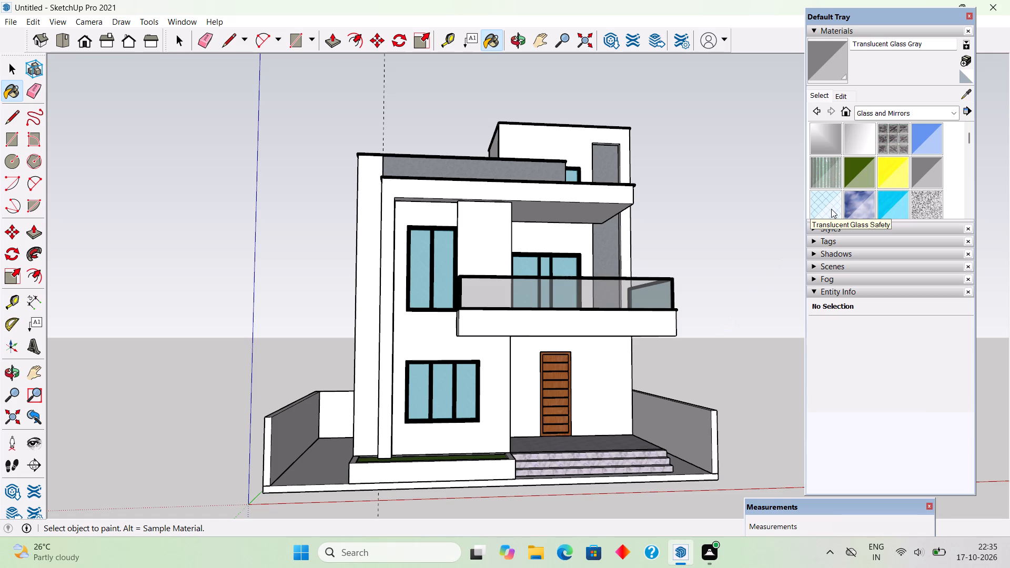
Paint both panes of the tall first-floor window beside the balcony with Translucent Glass Gray.
click(425, 275)
click(438, 266)
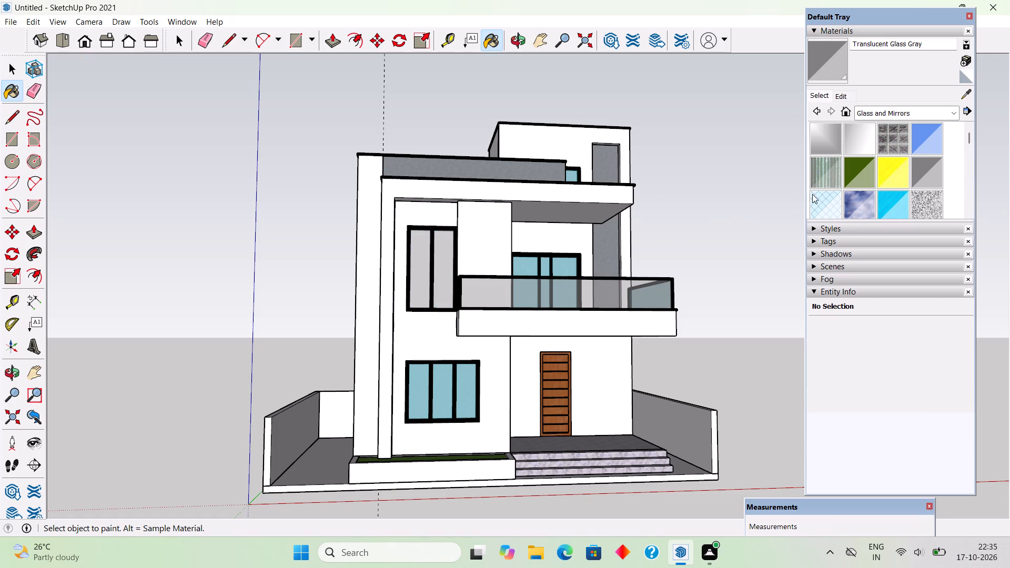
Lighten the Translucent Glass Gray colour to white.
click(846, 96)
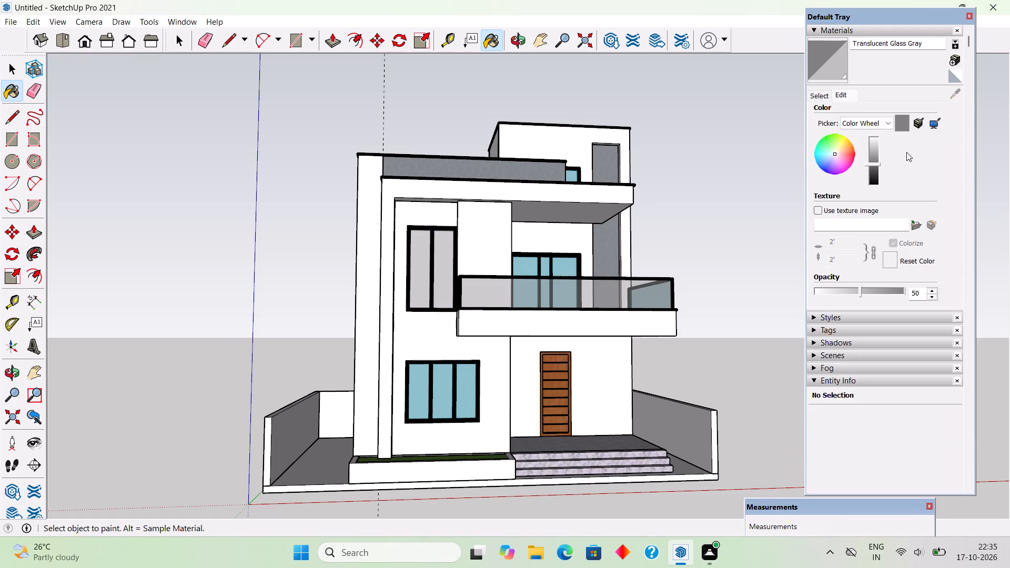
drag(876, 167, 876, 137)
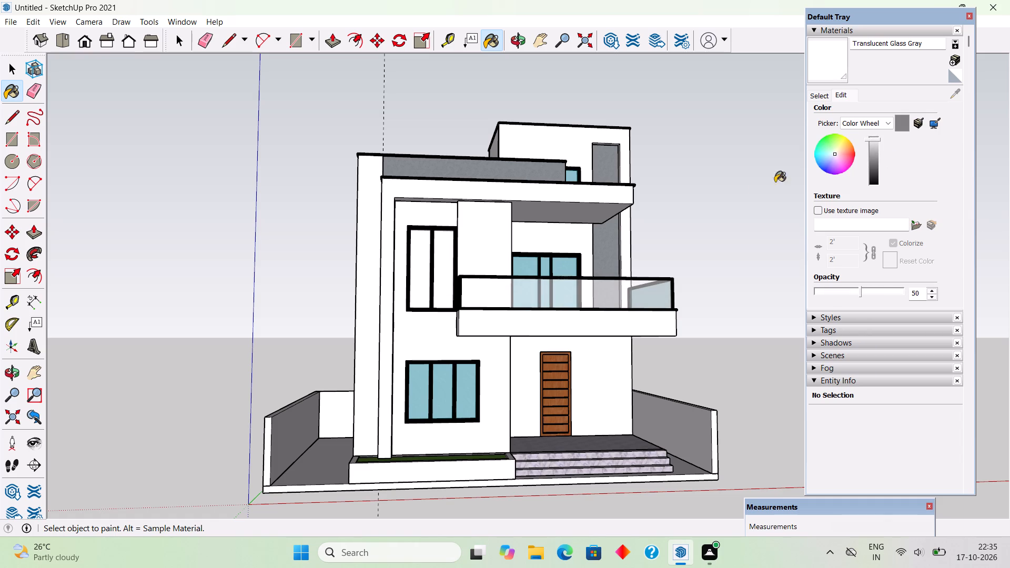
Paint the panes of the balcony door, the top-floor window and the ground-floor window with Translucent Glass Gray.
middle_drag(729, 230, 700, 307)
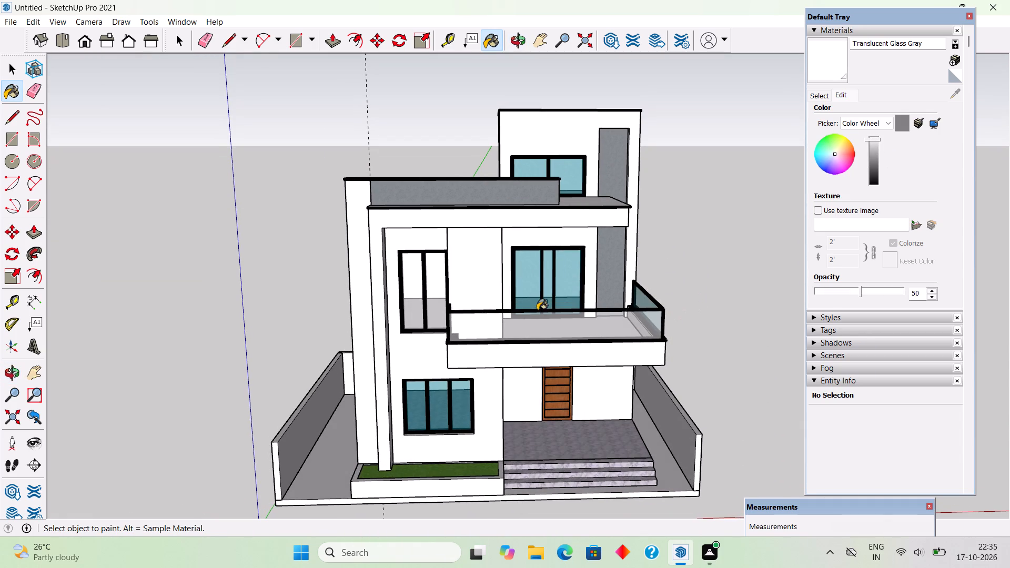
click(526, 272)
click(547, 282)
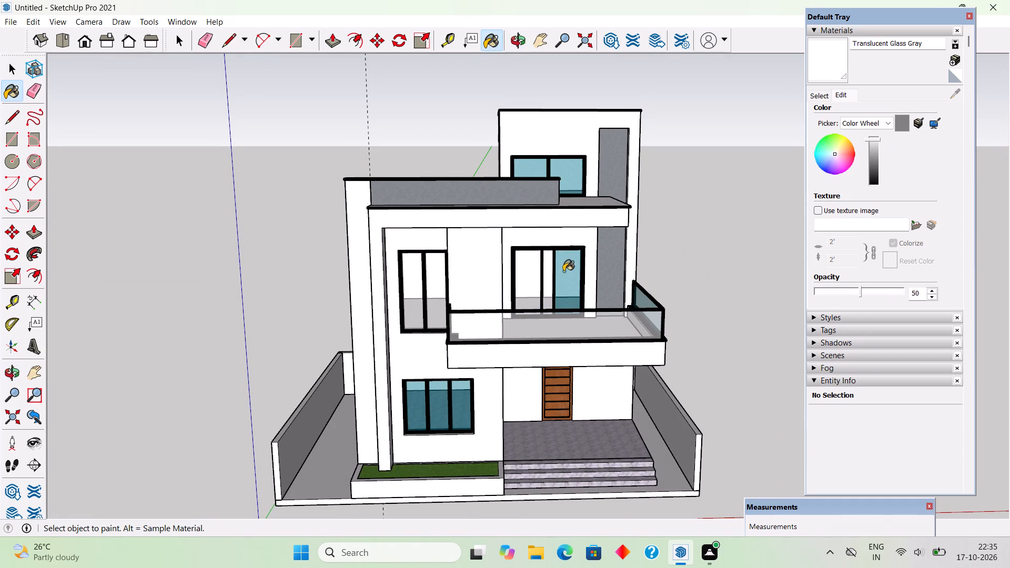
click(563, 271)
click(572, 185)
click(537, 170)
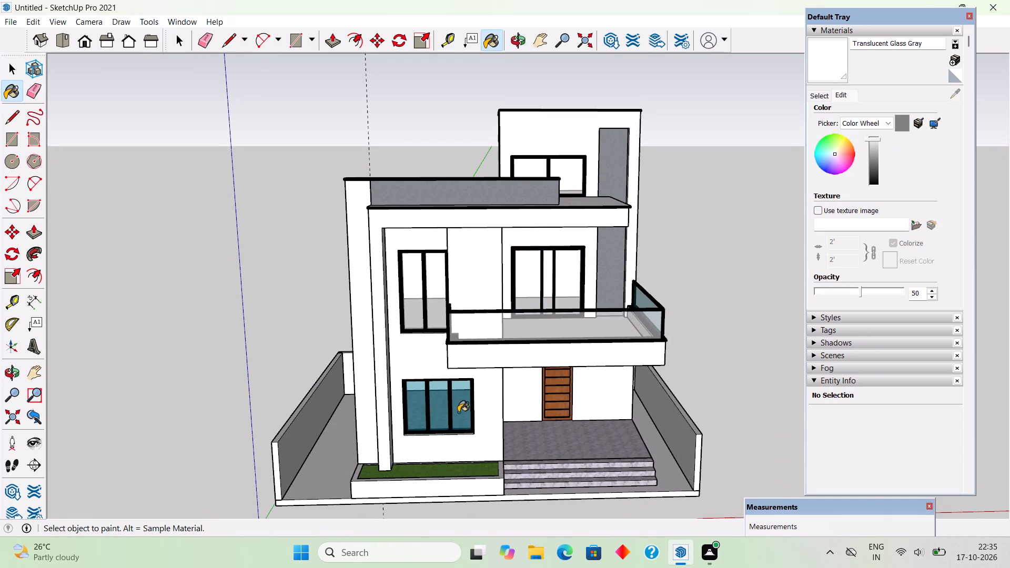
click(458, 412)
click(440, 418)
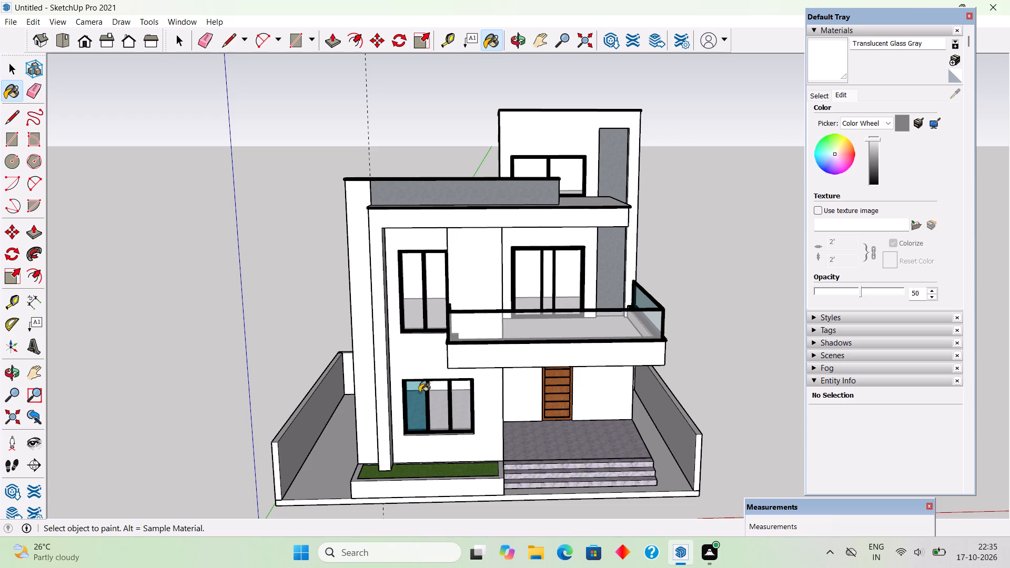
click(415, 398)
Paint the glass on both short sides of the balcony railing with Translucent Glass Gray.
middle_drag(536, 320, 657, 313)
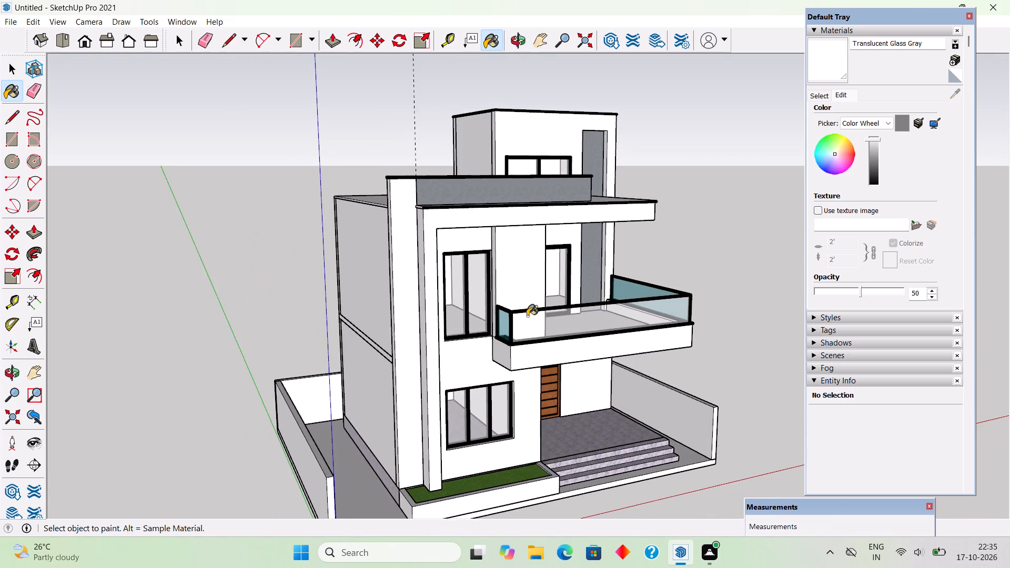
scroll(522, 321, up, 2)
click(502, 324)
middle_drag(566, 327, 208, 306)
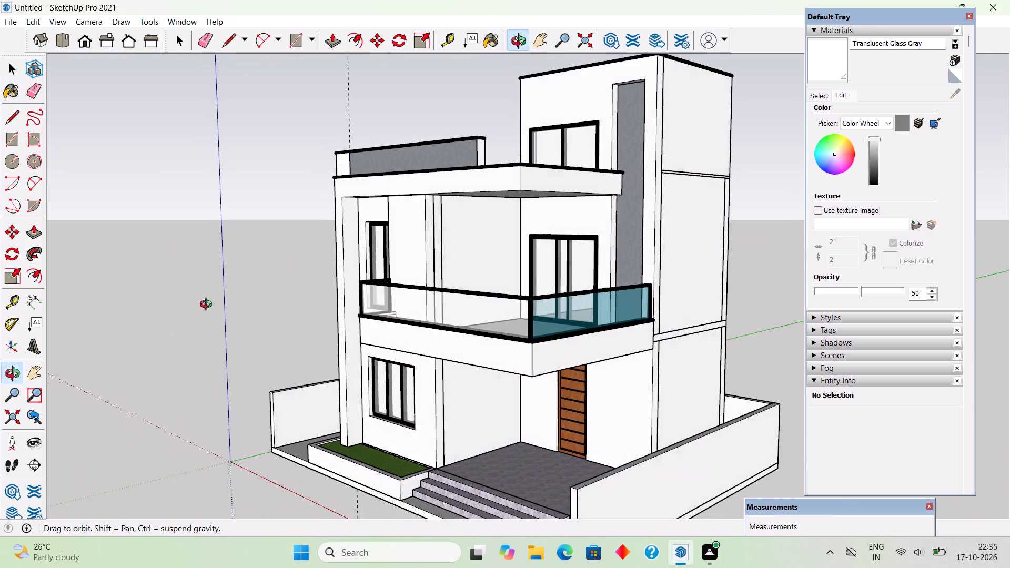
middle_drag(208, 306, 208, 306)
click(544, 318)
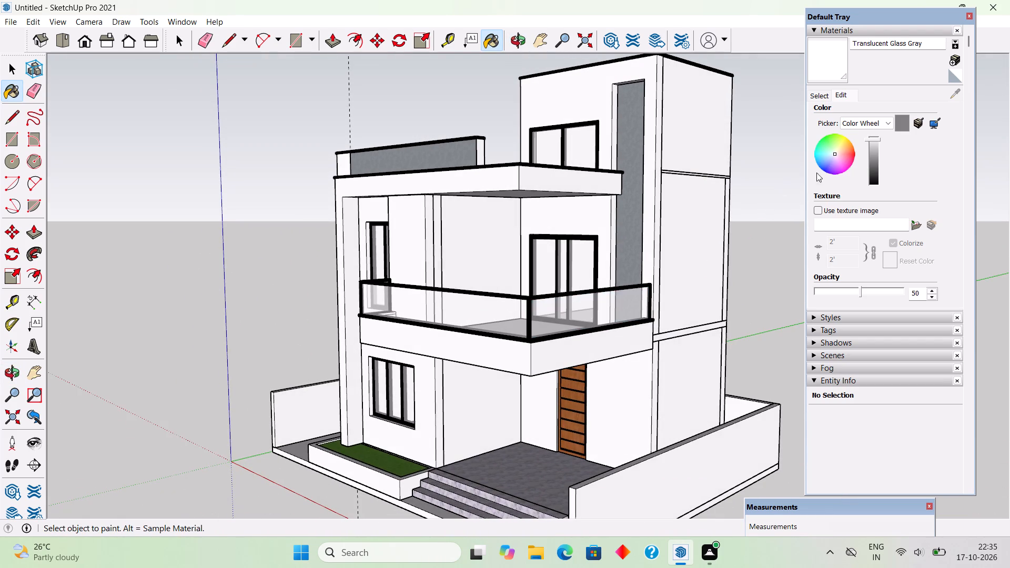
Tint the Translucent Glass Gray material cyan-blue, darken it moderately to teal, and leave the Paint Bucket.
scroll(822, 167, up, 2)
click(823, 153)
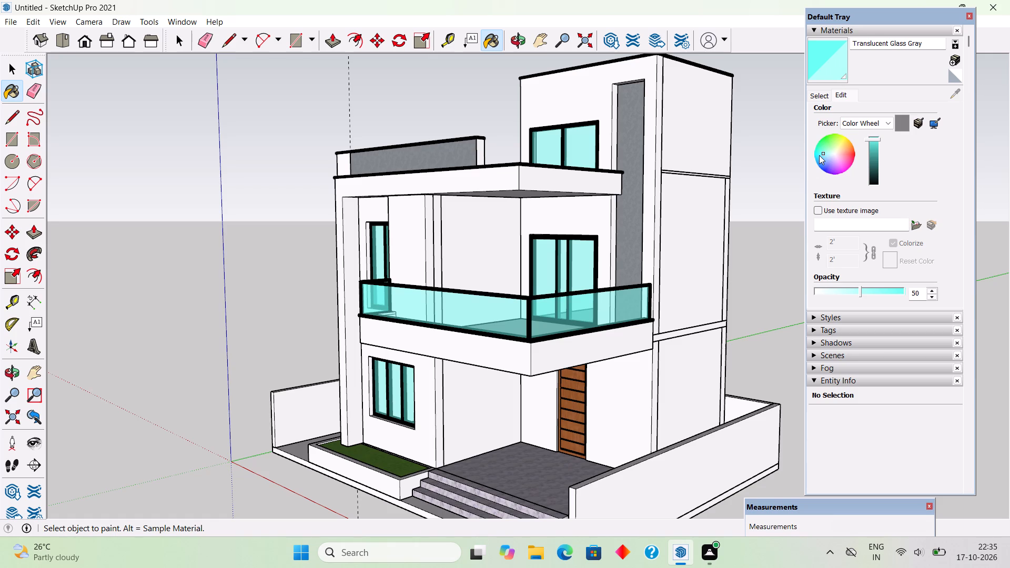
click(819, 155)
scroll(534, 372, down, 4)
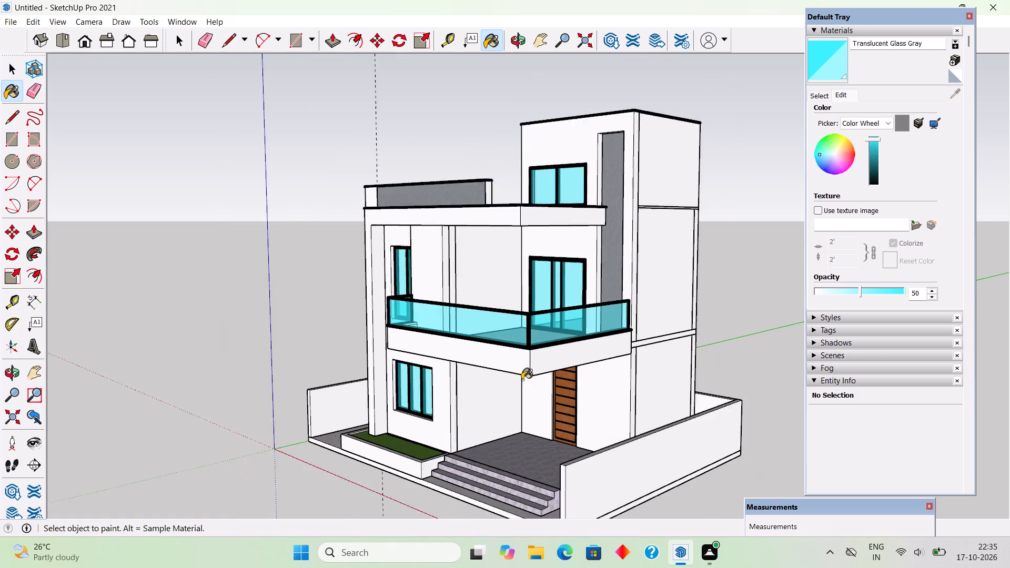
middle_drag(460, 405, 724, 385)
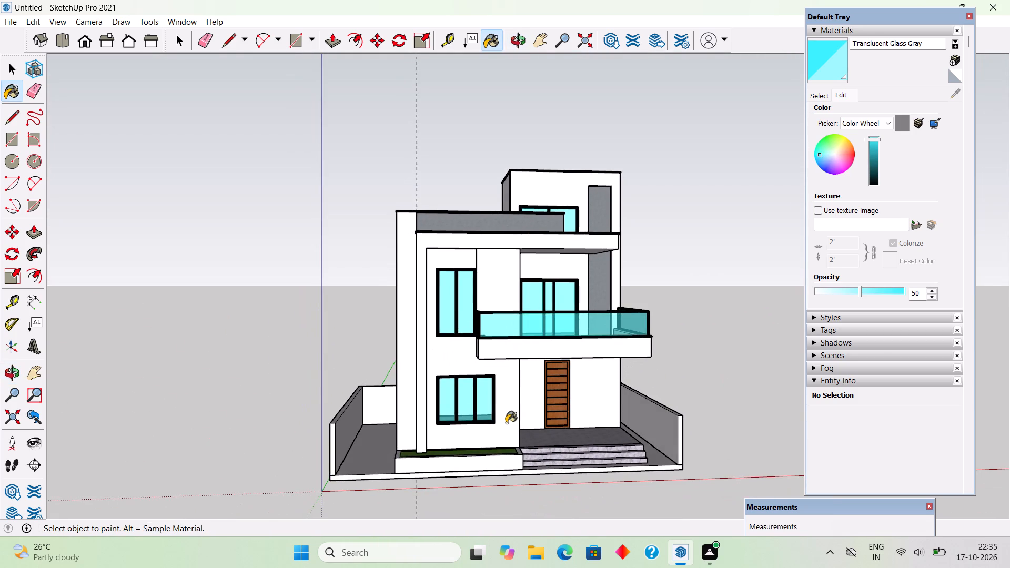
middle_drag(513, 419, 531, 393)
drag(874, 138, 874, 141)
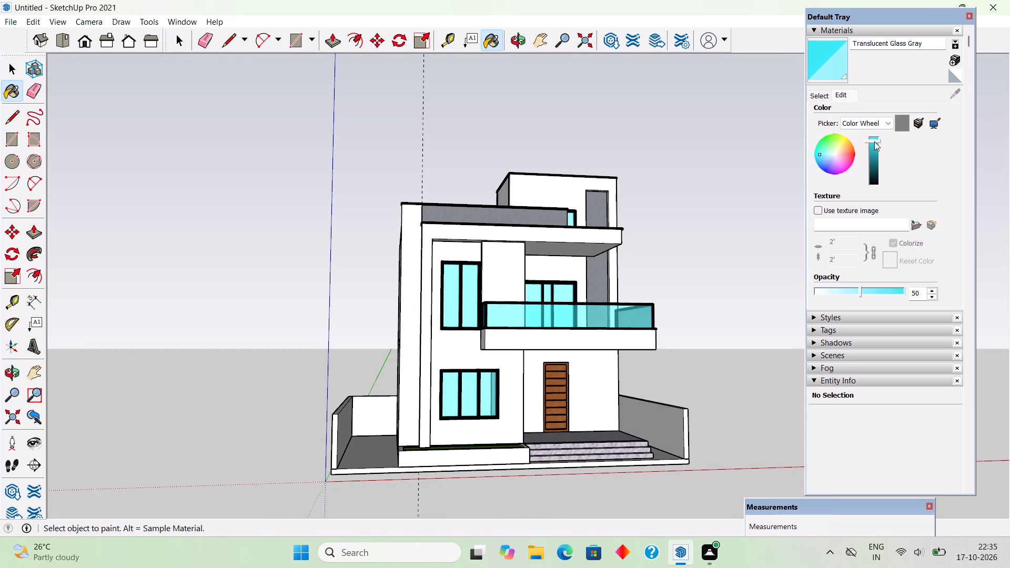
drag(874, 141, 875, 151)
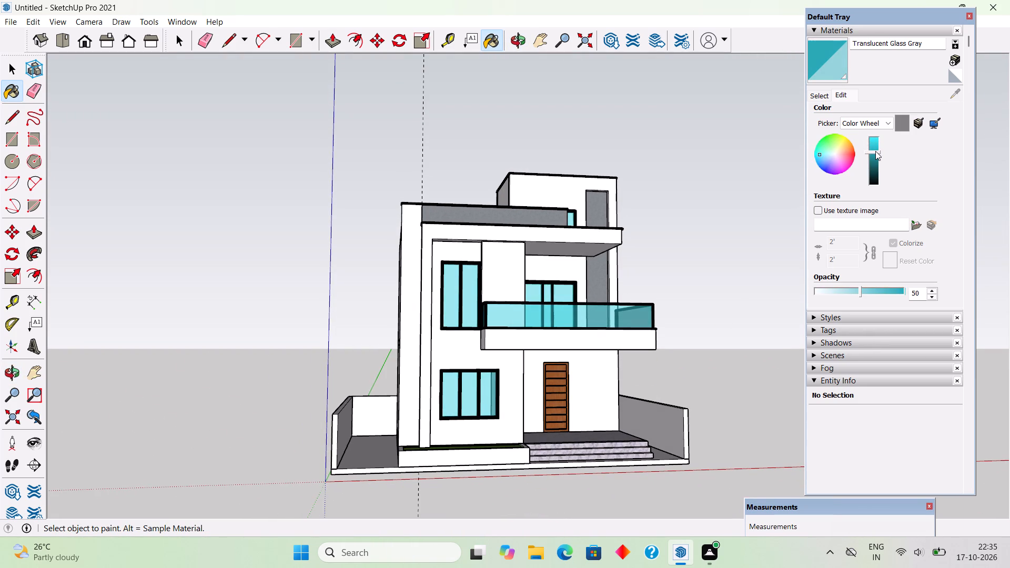
drag(875, 151, 875, 159)
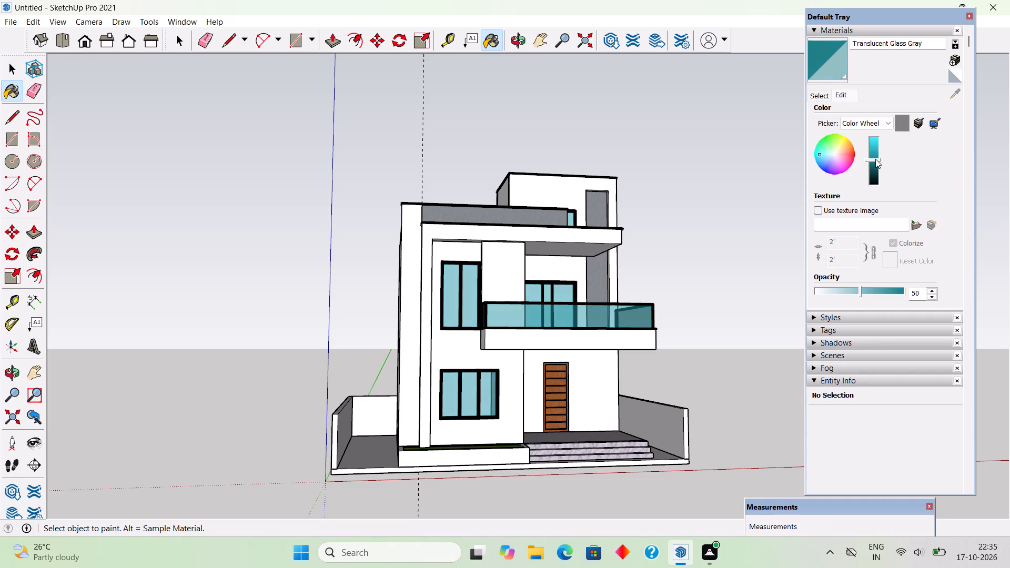
drag(875, 159, 876, 152)
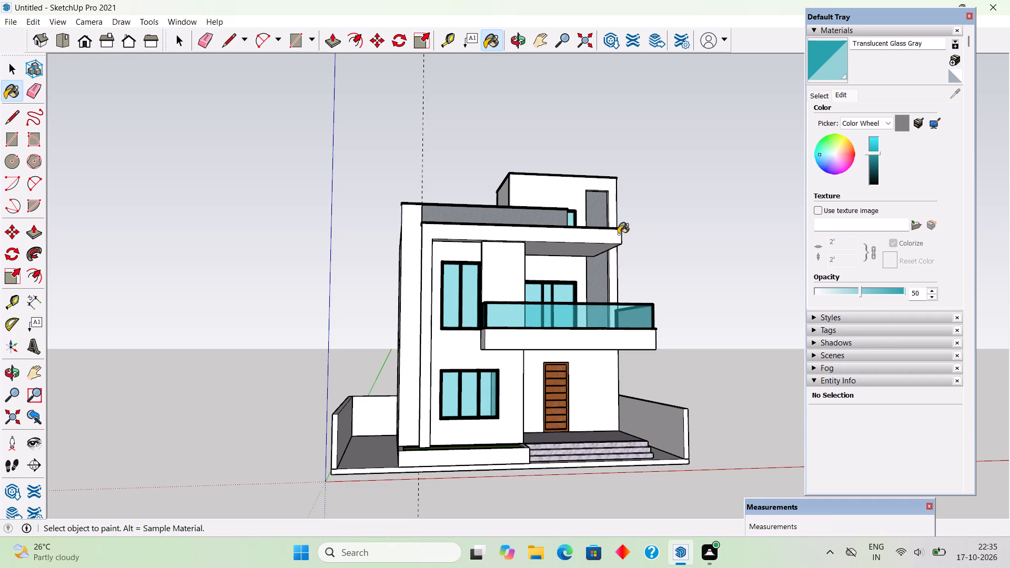
key(space)
key(space)
click(664, 256)
key(space)
Examine the painted house from the side, from above and from the front.
middle_drag(647, 261, 533, 319)
scroll(534, 319, down, 1)
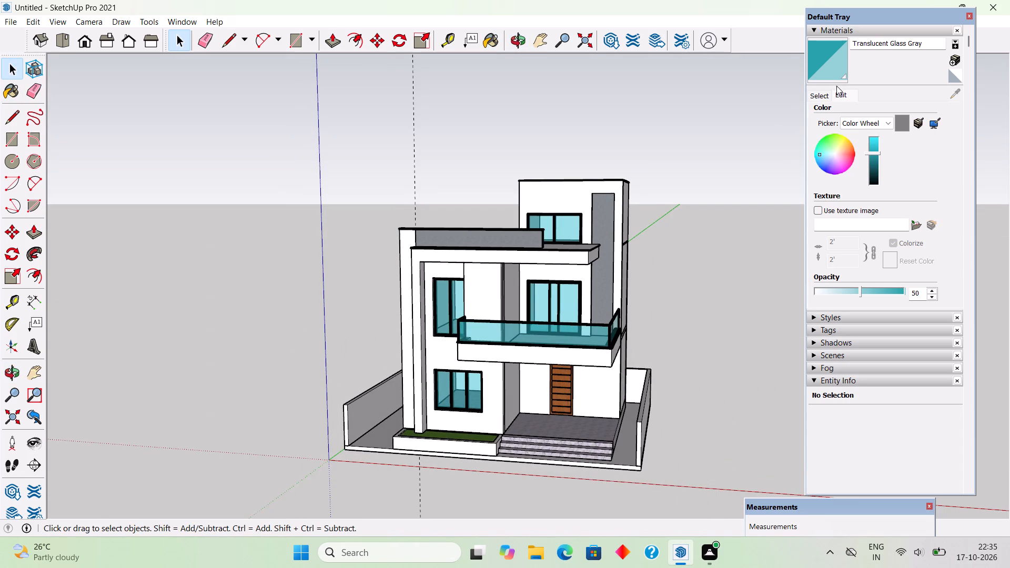
middle_drag(601, 263, 212, 309)
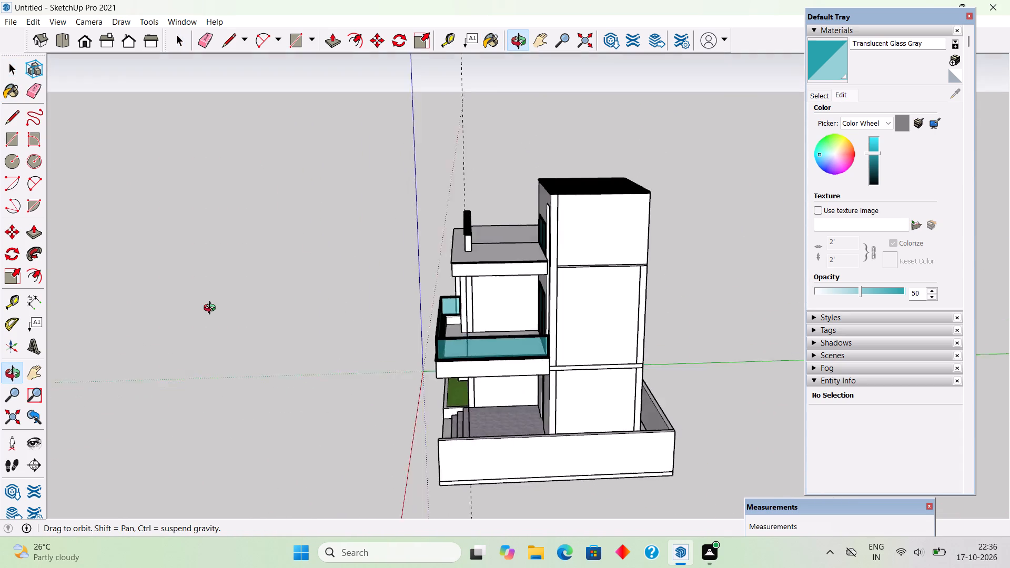
middle_drag(212, 309, 298, 405)
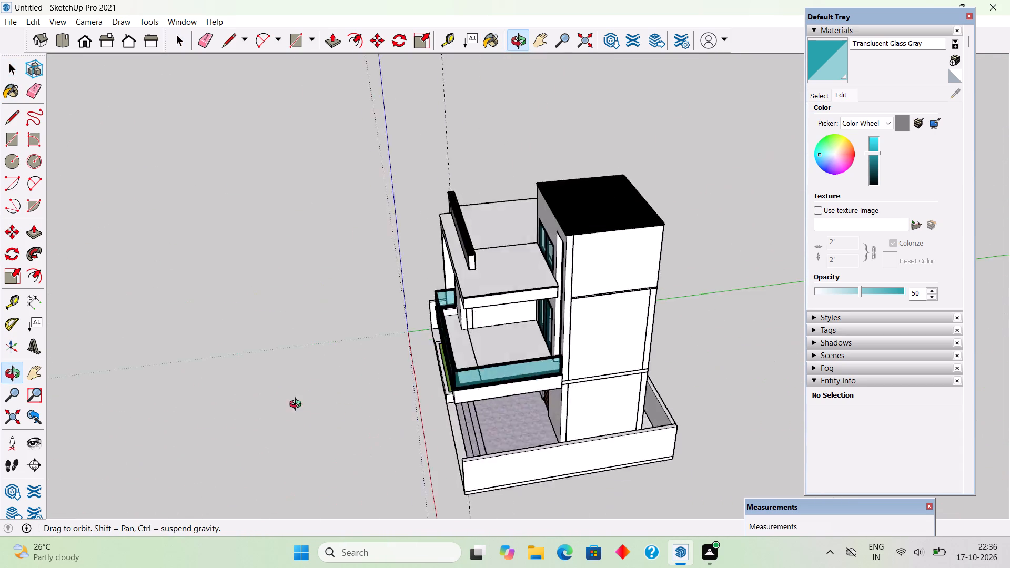
middle_drag(298, 405, 593, 412)
middle_drag(494, 410, 561, 208)
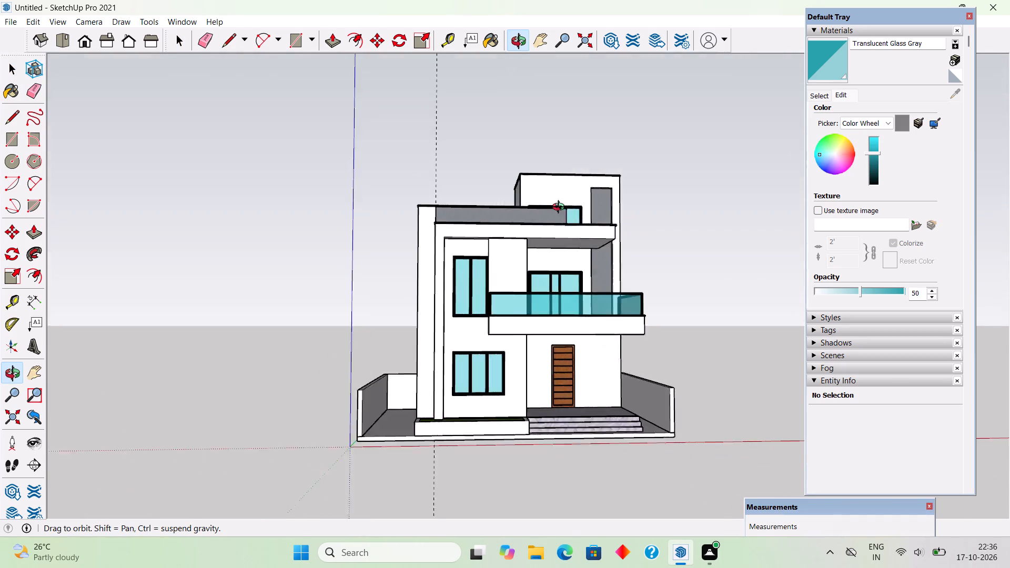
middle_drag(561, 208, 557, 206)
Draw a narrow vertical handle rectangle about 1' 8" tall on the front door, near the edge closest to the ground-floor window.
scroll(557, 206, up, 2)
scroll(571, 352, up, 1)
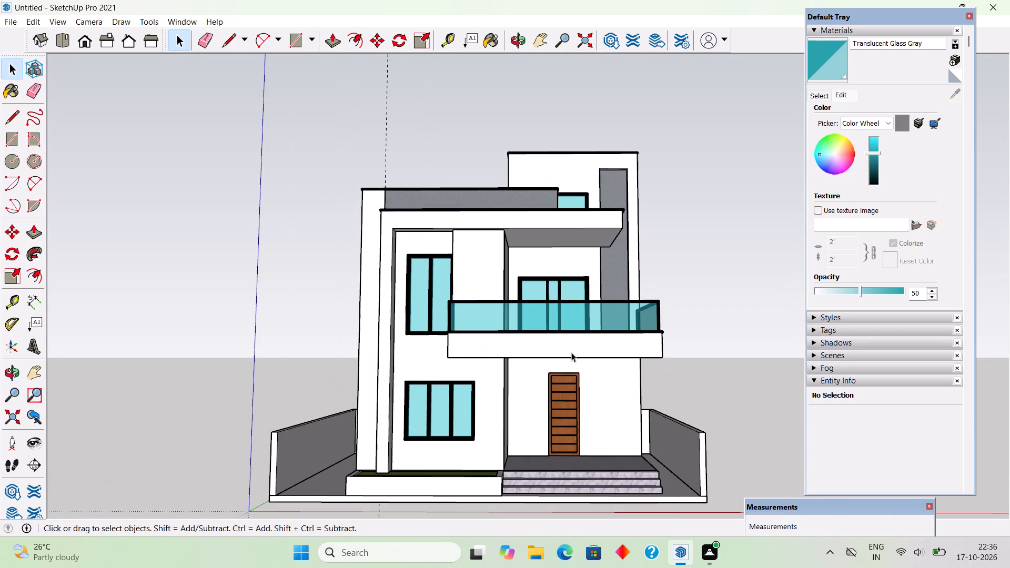
scroll(571, 353, up, 1)
scroll(556, 412, up, 19)
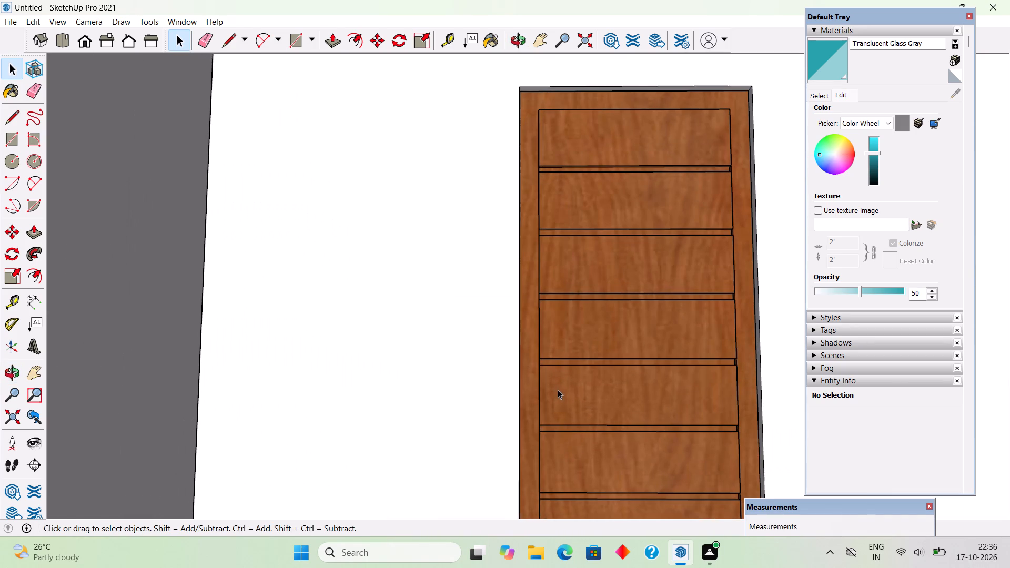
key(r)
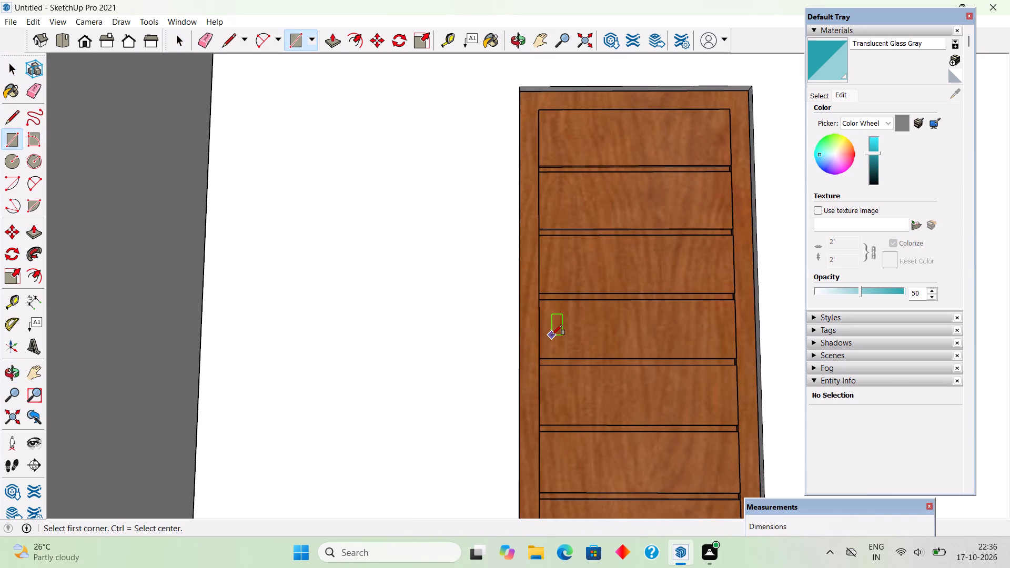
click(550, 340)
scroll(560, 442, down, 4)
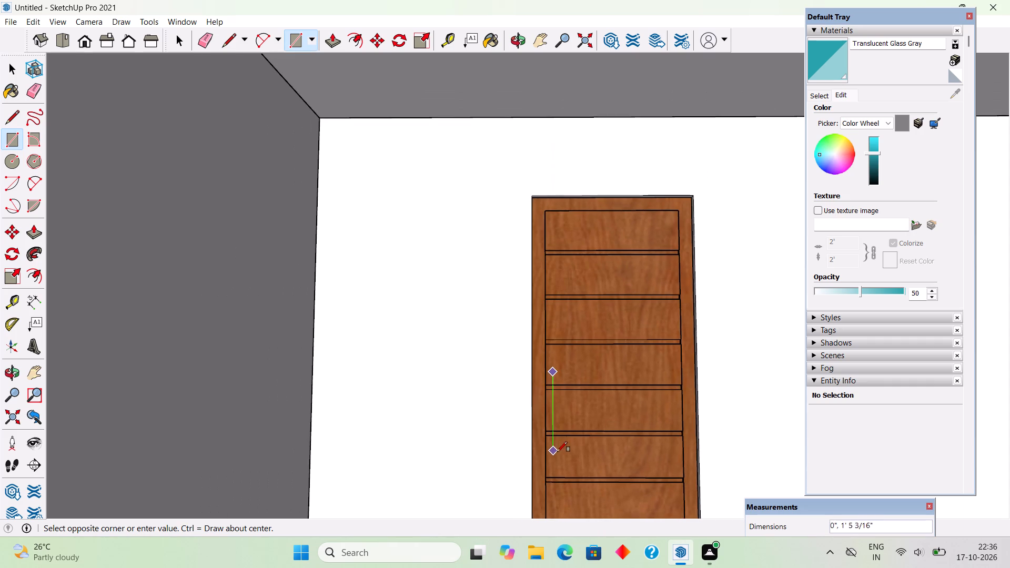
scroll(557, 455, down, 12)
scroll(553, 439, up, 4)
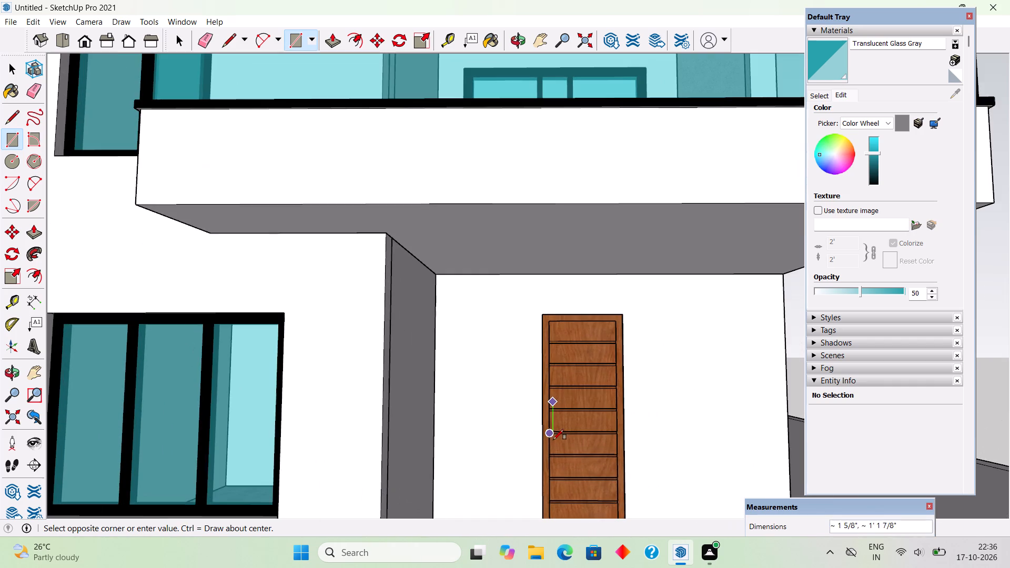
scroll(554, 446, up, 8)
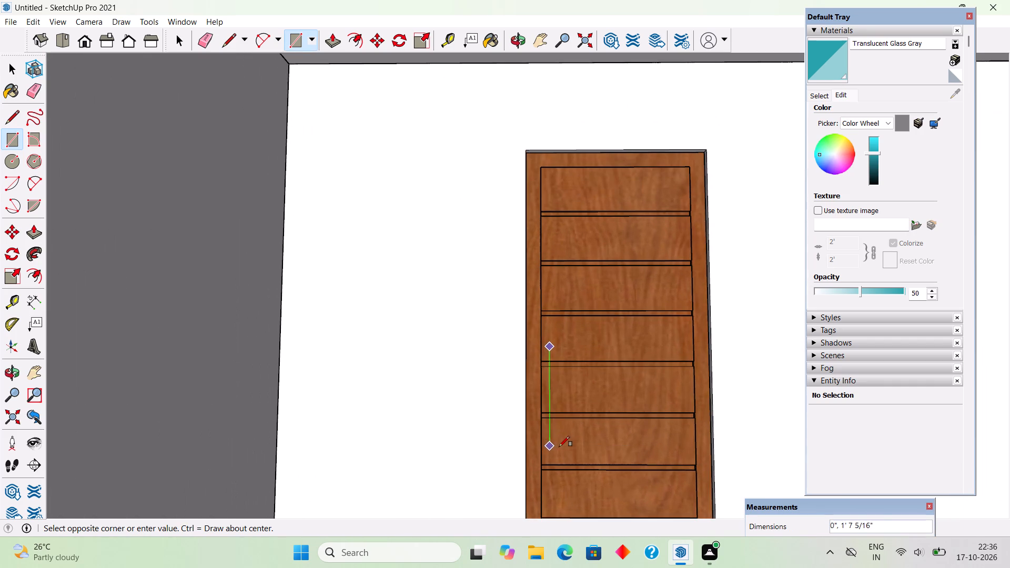
scroll(555, 449, up, 3)
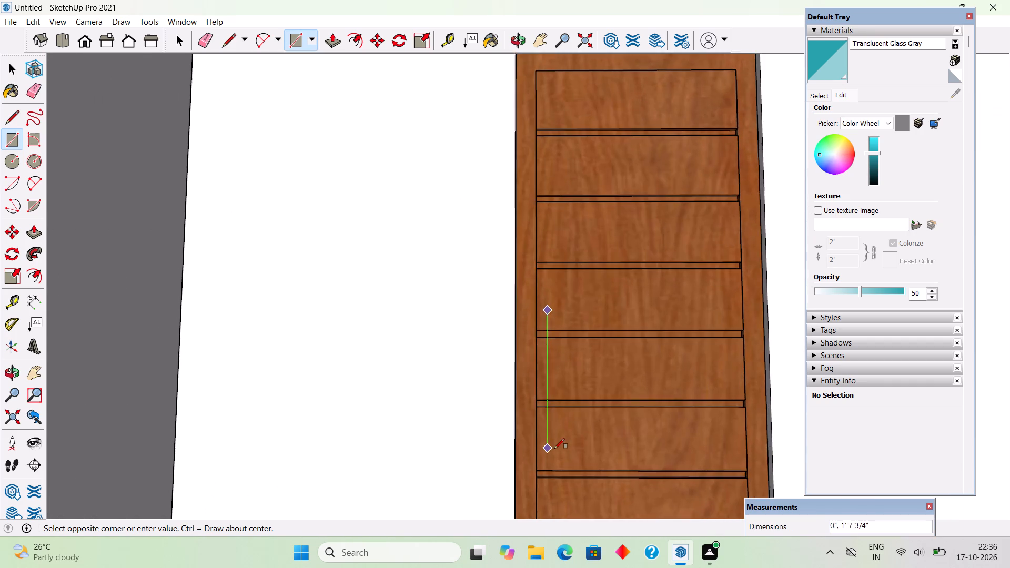
scroll(555, 449, up, 4)
click(555, 449)
Push/Pull the handle rectangle on the front door outward by 1".
middle_drag(506, 444, 543, 464)
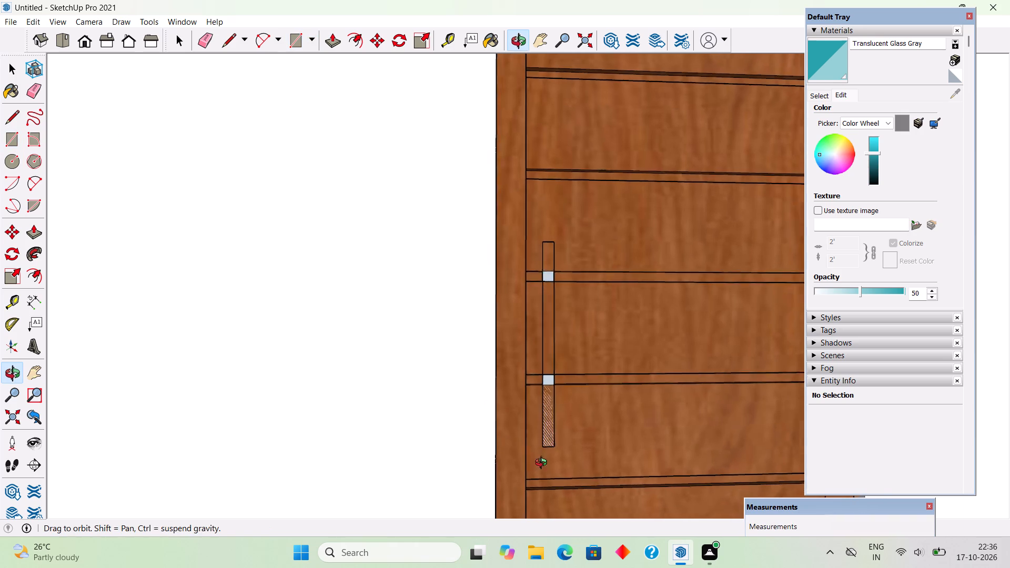
middle_drag(543, 464, 580, 474)
key(p)
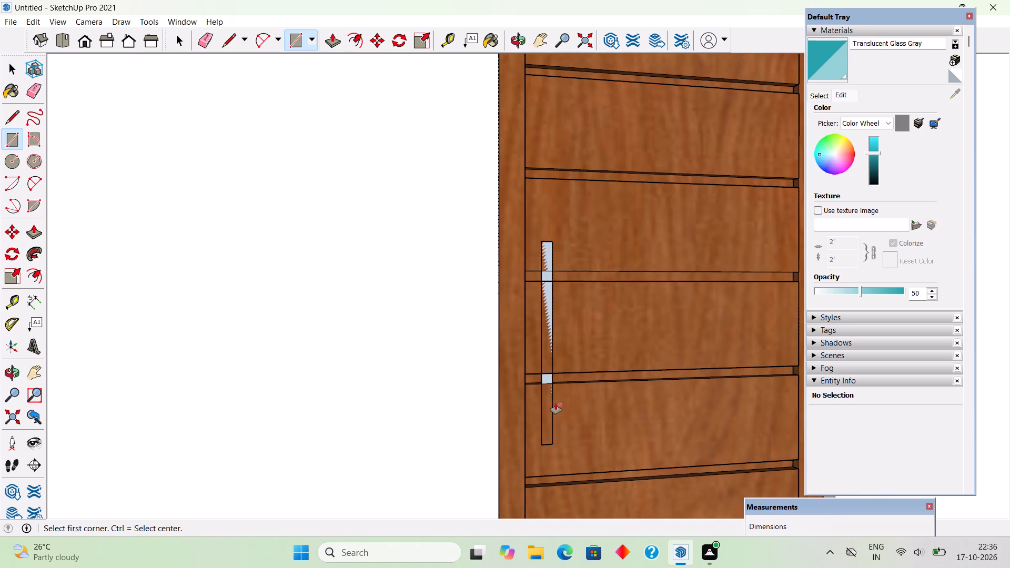
key(space)
click(550, 397)
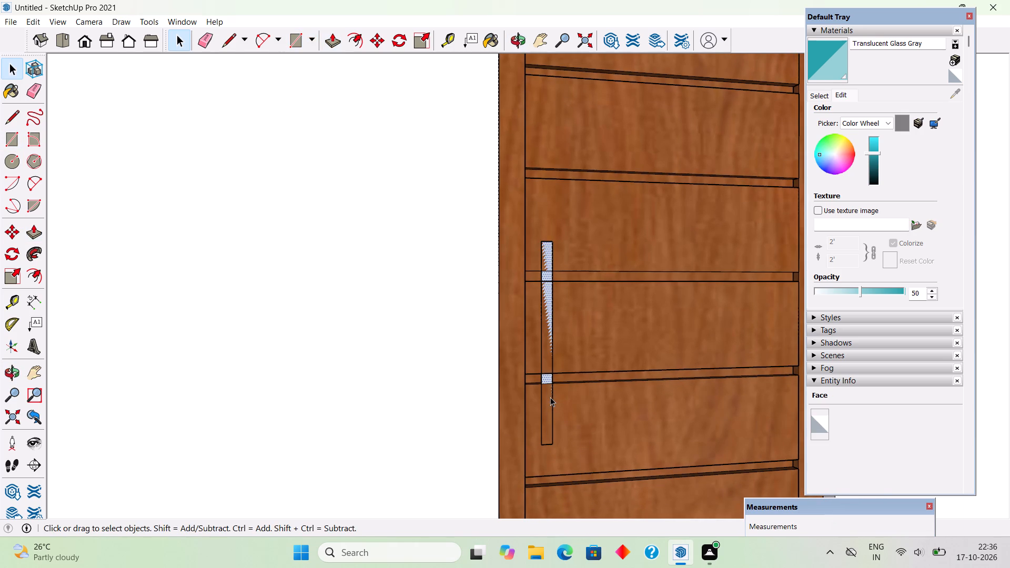
key(p)
click(550, 397)
text(1")
key(Return)
Select the whole door handle bar and make it a group.
key(space)
triple_click(551, 401)
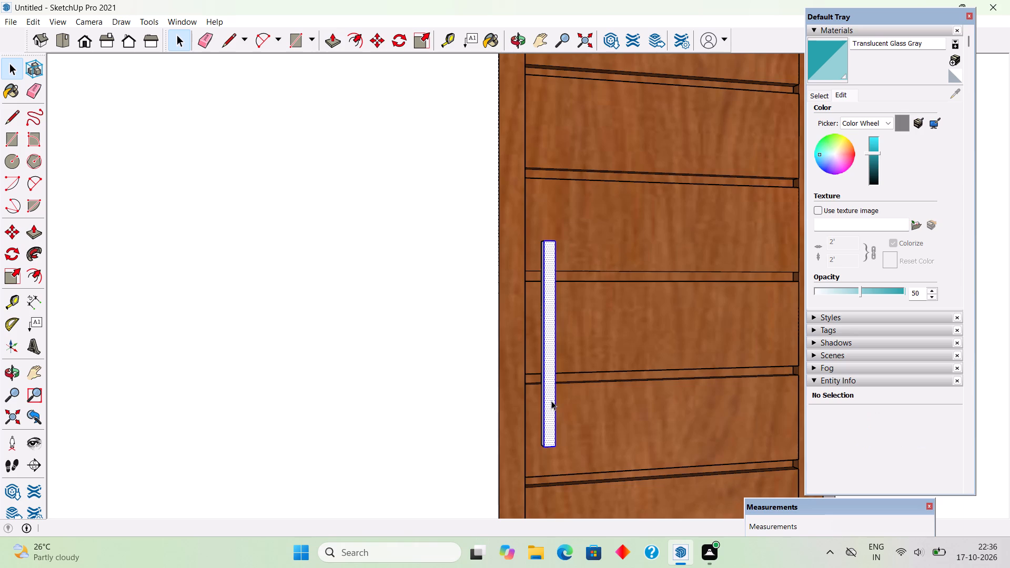
right_click(551, 401)
click(598, 307)
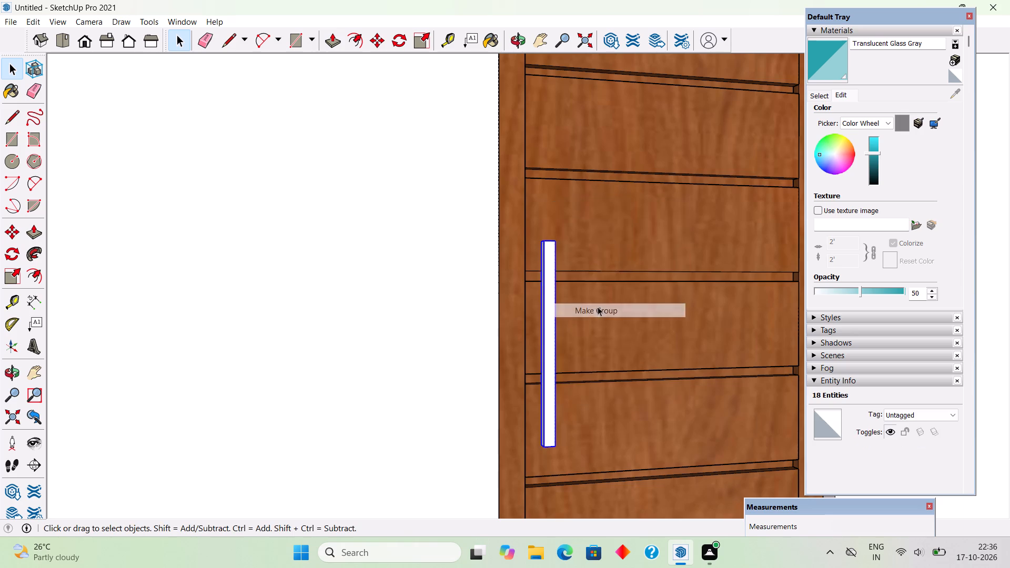
scroll(590, 316, down, 15)
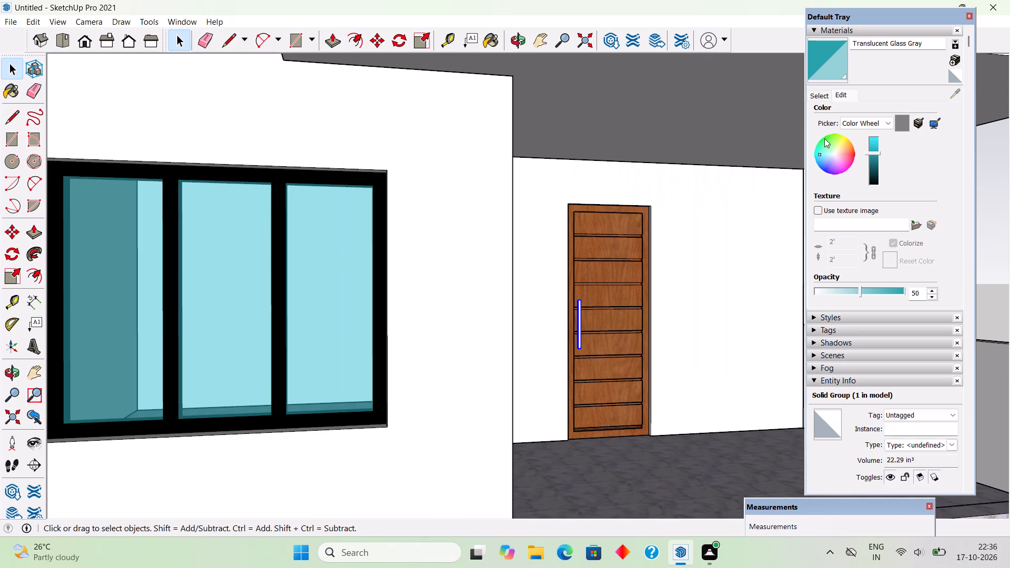
Paint the front door's handle group with the Metal Aluminum Anodized material from the Metal collection.
click(814, 91)
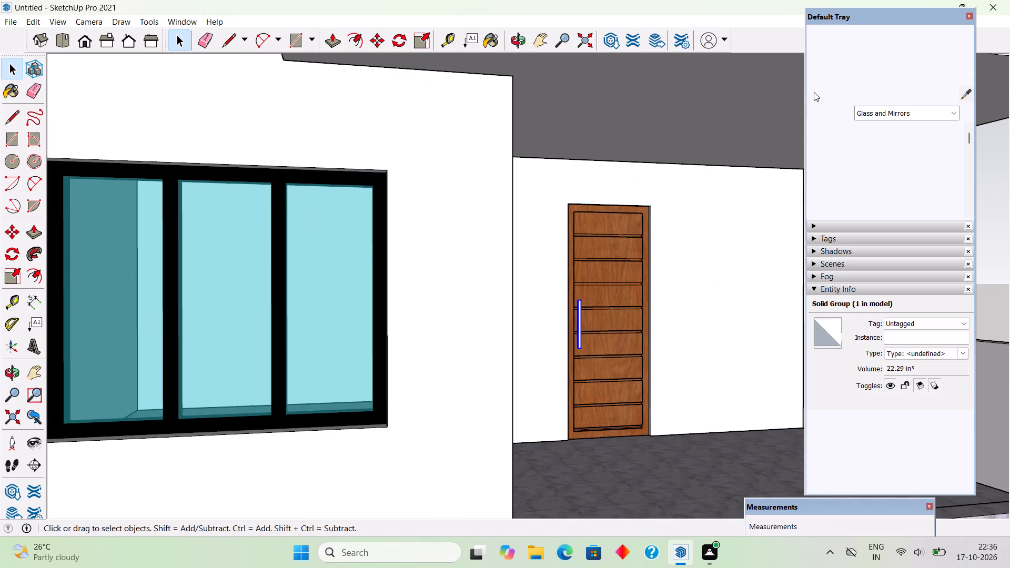
click(860, 111)
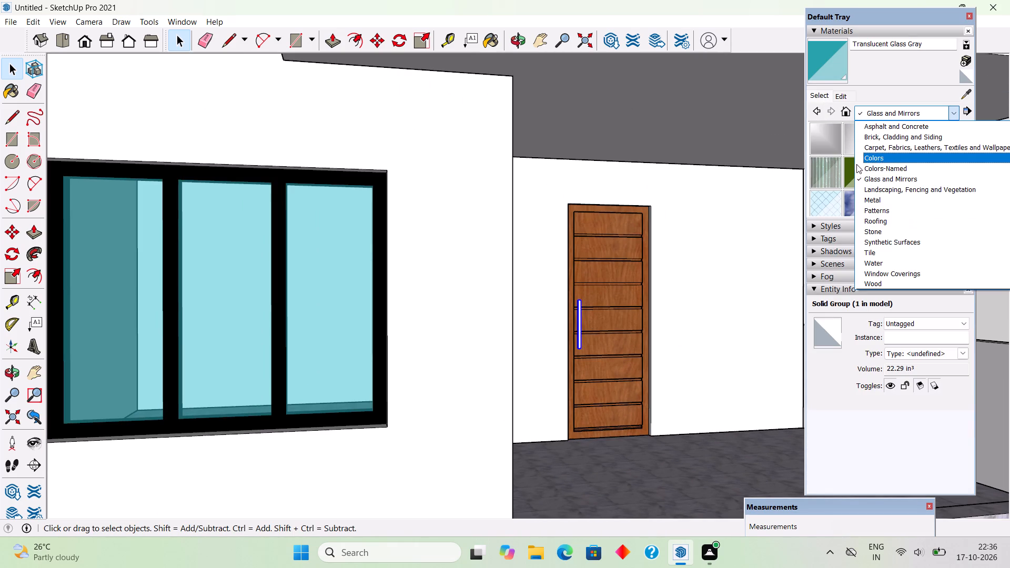
click(865, 195)
click(862, 146)
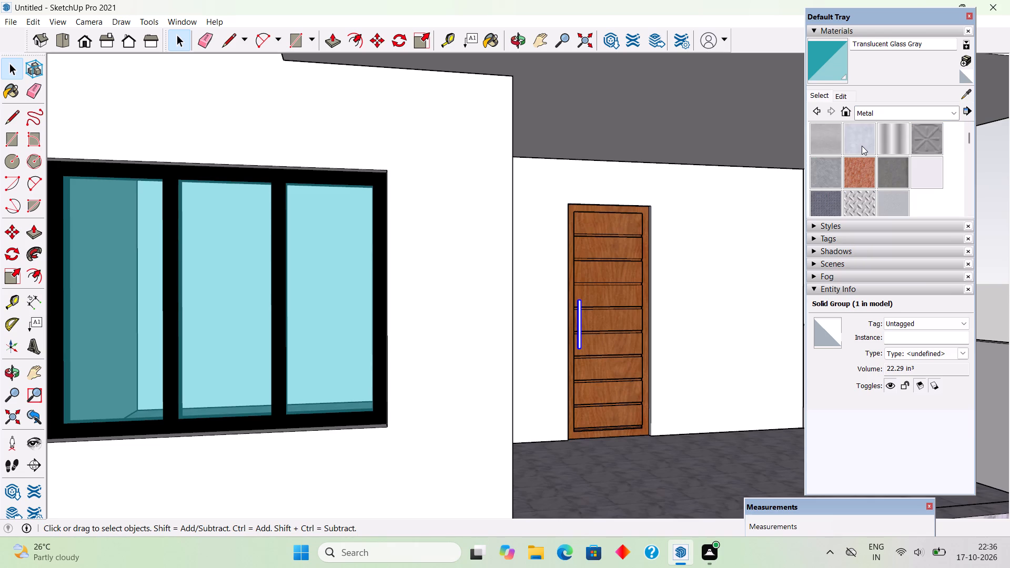
scroll(589, 320, up, 4)
click(574, 340)
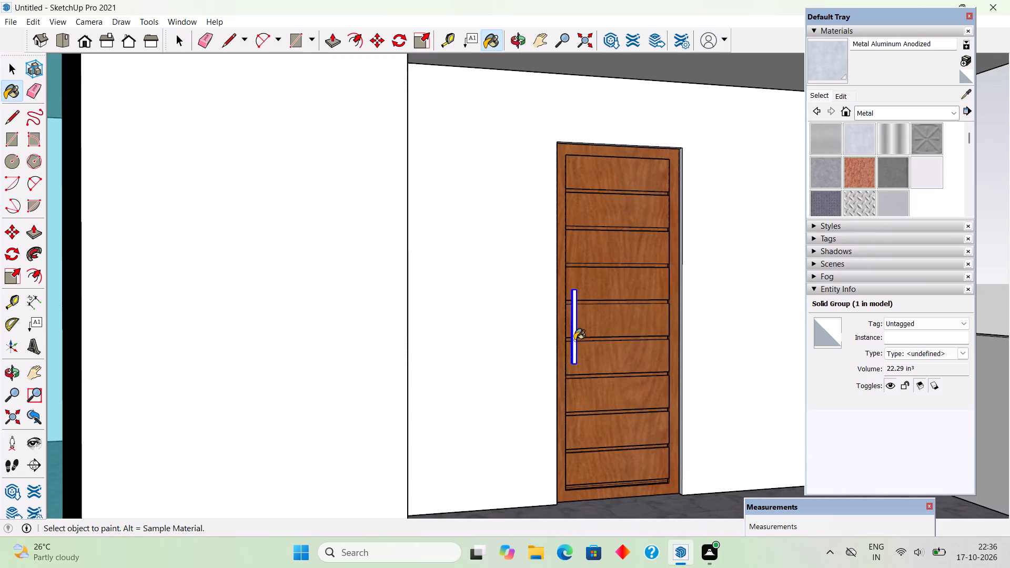
key(space)
scroll(574, 340, down, 8)
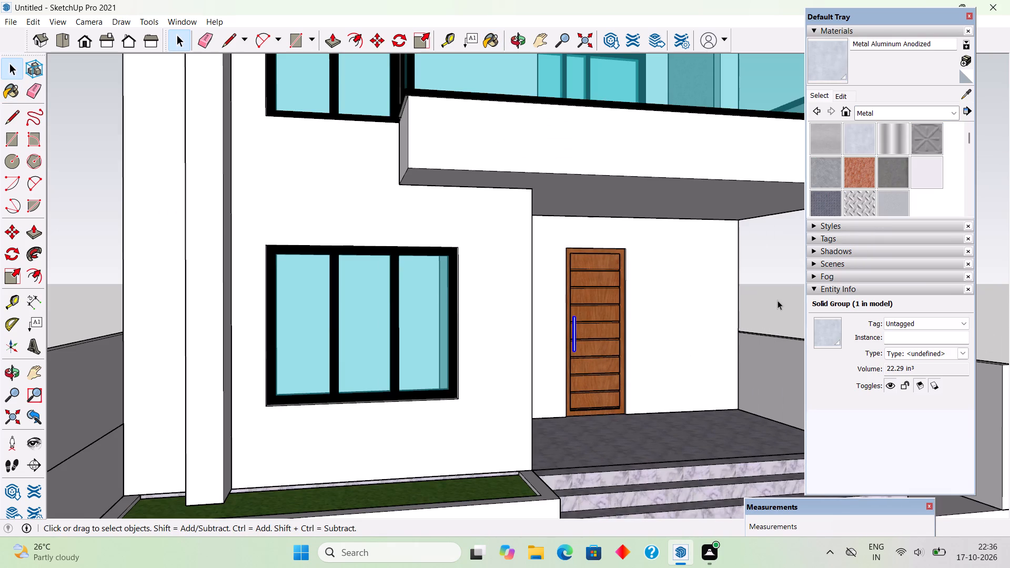
click(781, 298)
Examine the house's front facade, including the front door with its handle, from the front and from both angled sides.
middle_drag(623, 410, 484, 431)
scroll(605, 418, down, 4)
middle_drag(487, 424, 511, 417)
scroll(511, 417, down, 6)
middle_drag(517, 432, 570, 430)
scroll(569, 430, up, 3)
scroll(534, 376, up, 3)
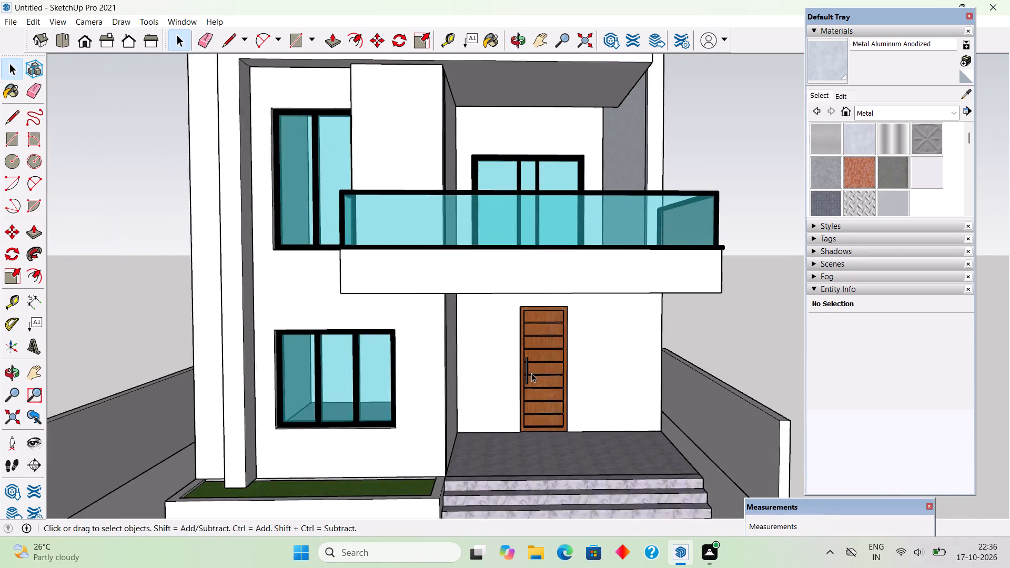
scroll(531, 373, up, 3)
scroll(524, 373, down, 10)
scroll(523, 373, up, 2)
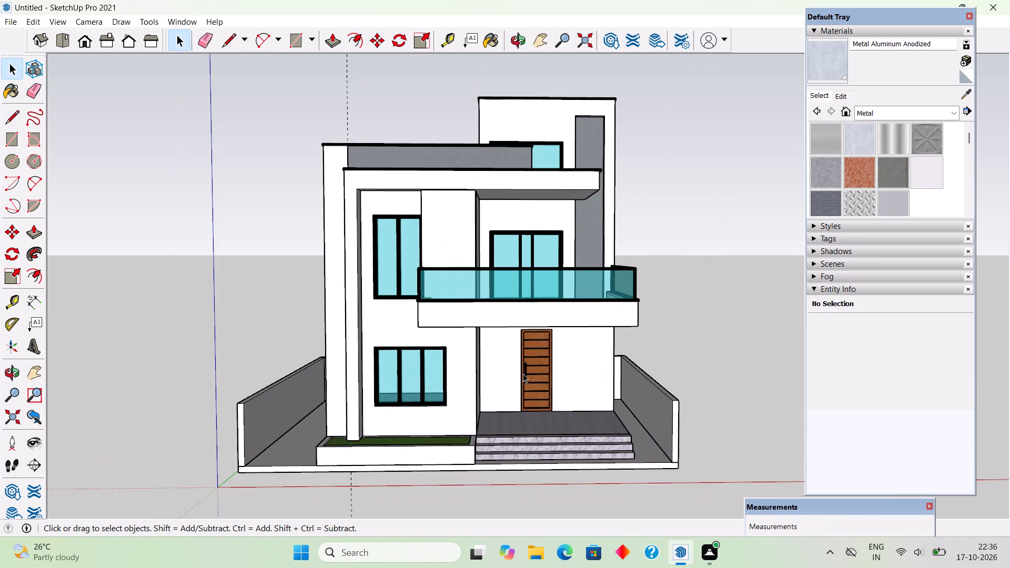
scroll(523, 373, up, 3)
scroll(540, 392, down, 2)
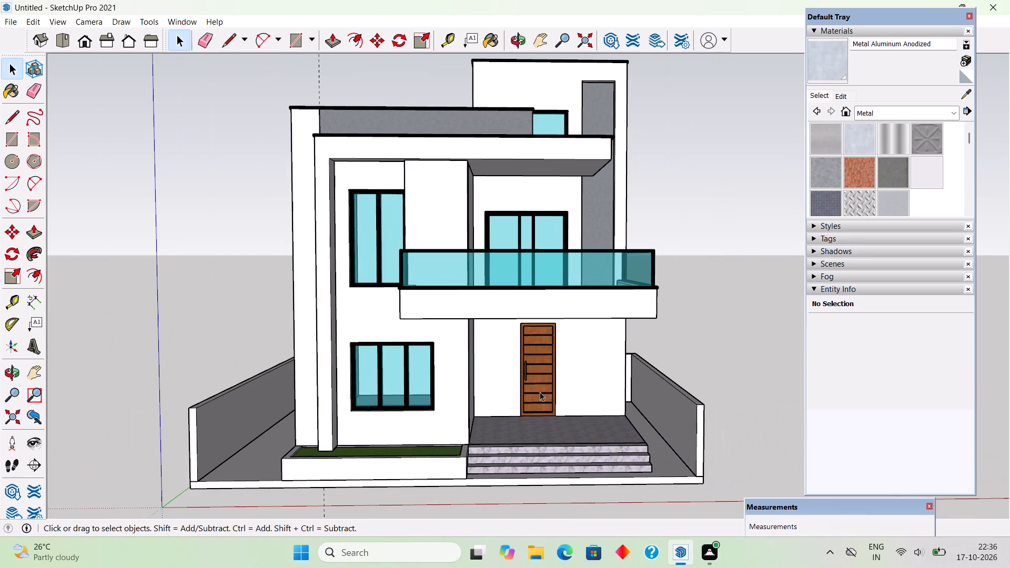
middle_drag(593, 377, 517, 361)
scroll(517, 361, up, 2)
scroll(514, 362, down, 3)
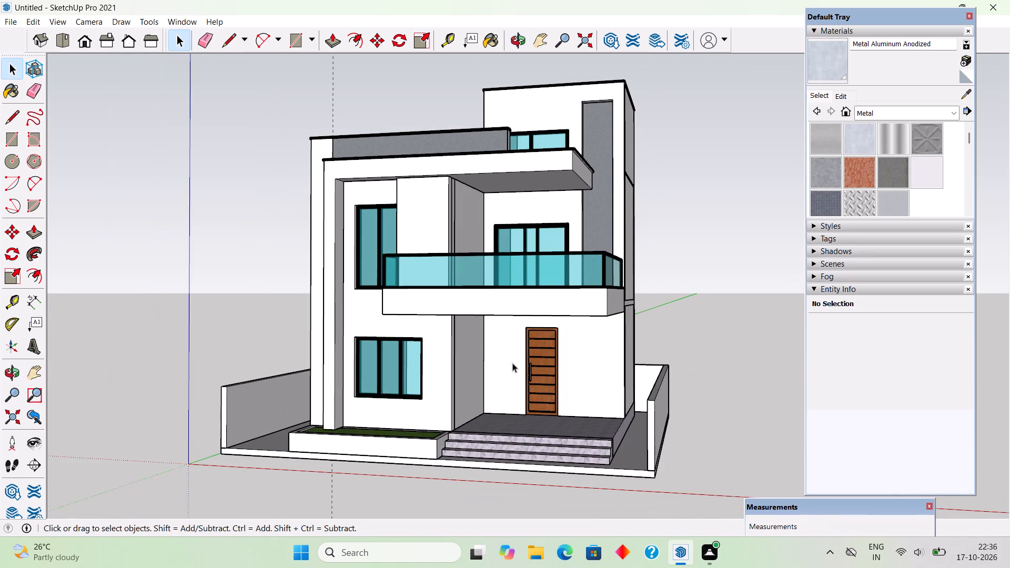
middle_drag(512, 363, 552, 341)
scroll(551, 341, up, 1)
scroll(552, 341, down, 2)
middle_drag(552, 341, 583, 343)
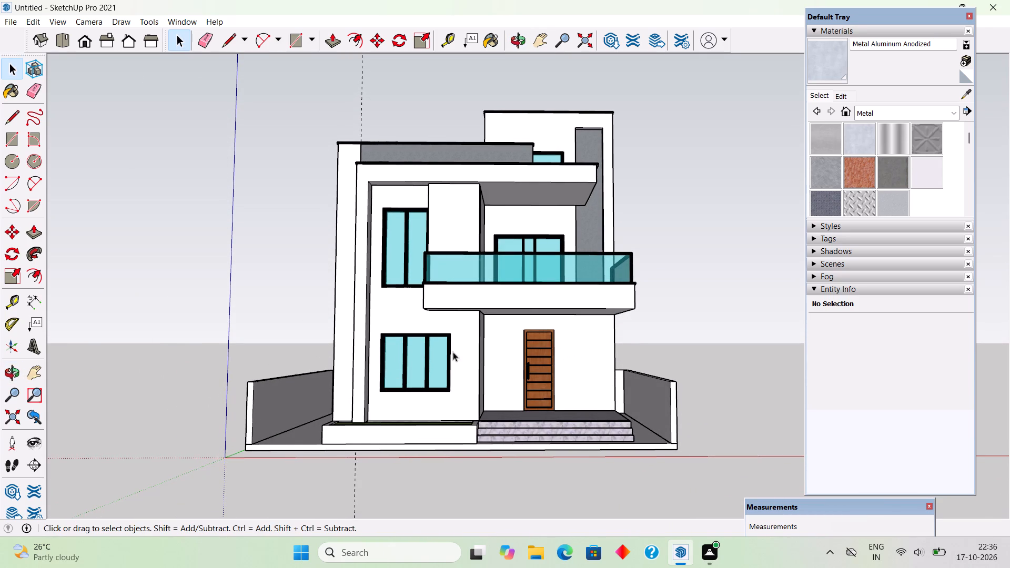
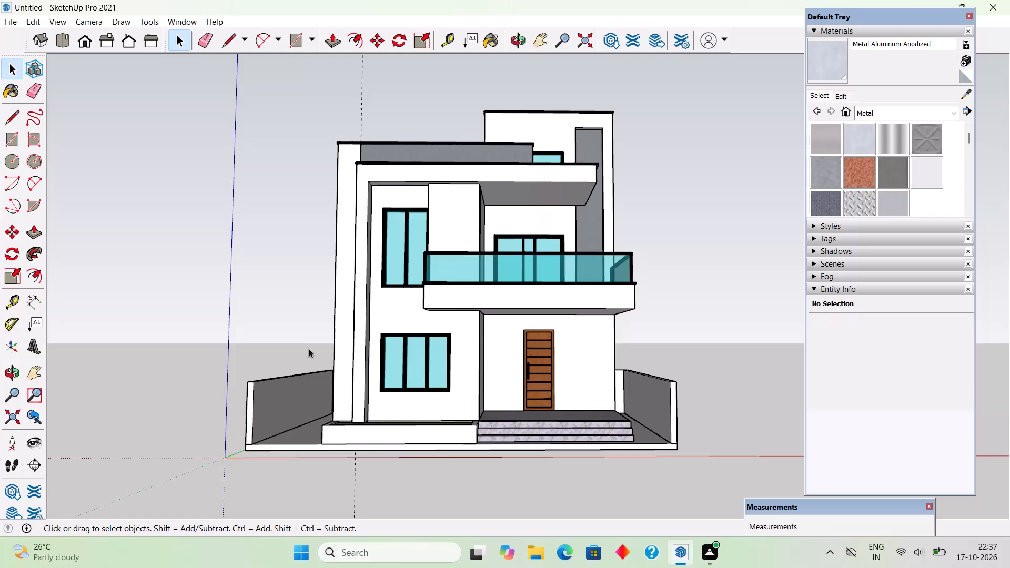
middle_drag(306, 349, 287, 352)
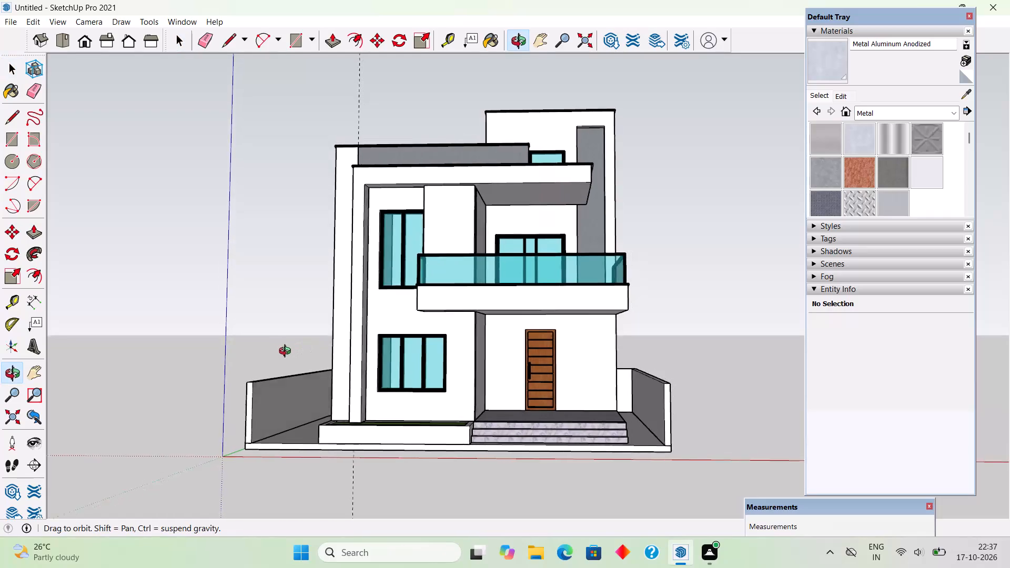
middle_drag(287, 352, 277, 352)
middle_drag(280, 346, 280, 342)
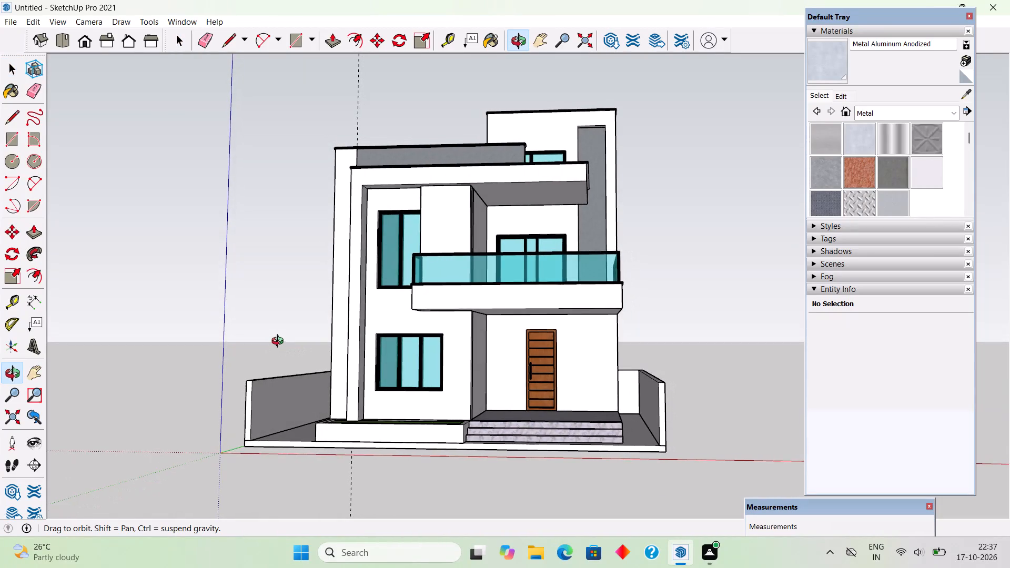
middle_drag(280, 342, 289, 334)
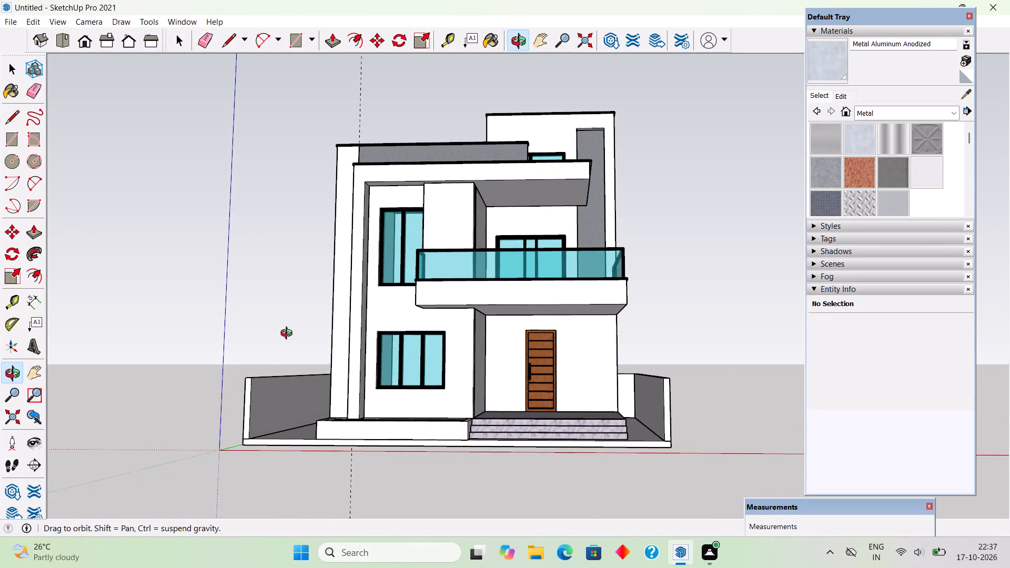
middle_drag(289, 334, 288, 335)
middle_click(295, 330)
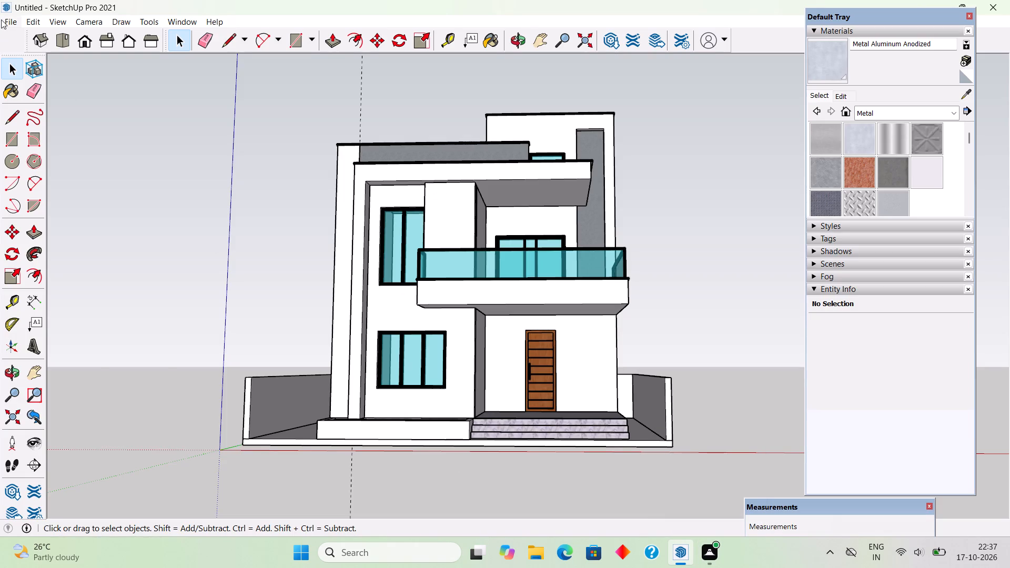
Save the house model in the Downloads folder as a SketchUp model named elevation 18.
click(6, 17)
click(55, 95)
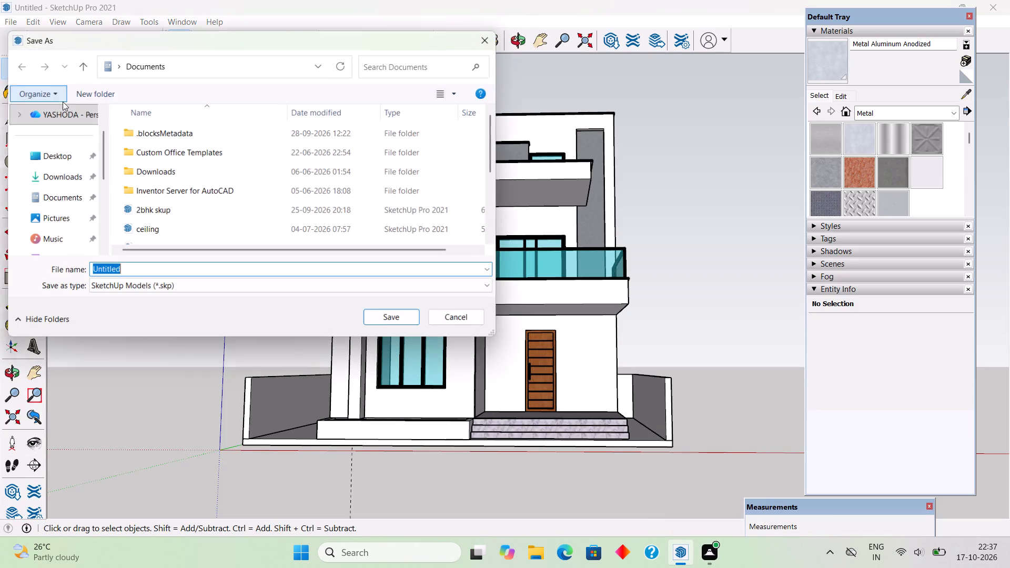
click(83, 185)
click(165, 269)
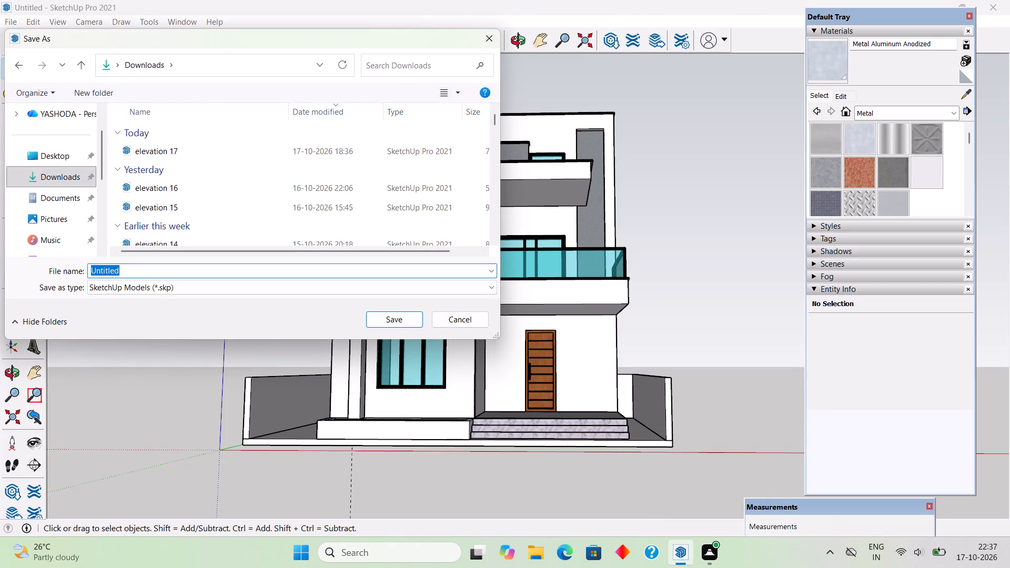
key(BackSpace)
text(elevation)
key(space)
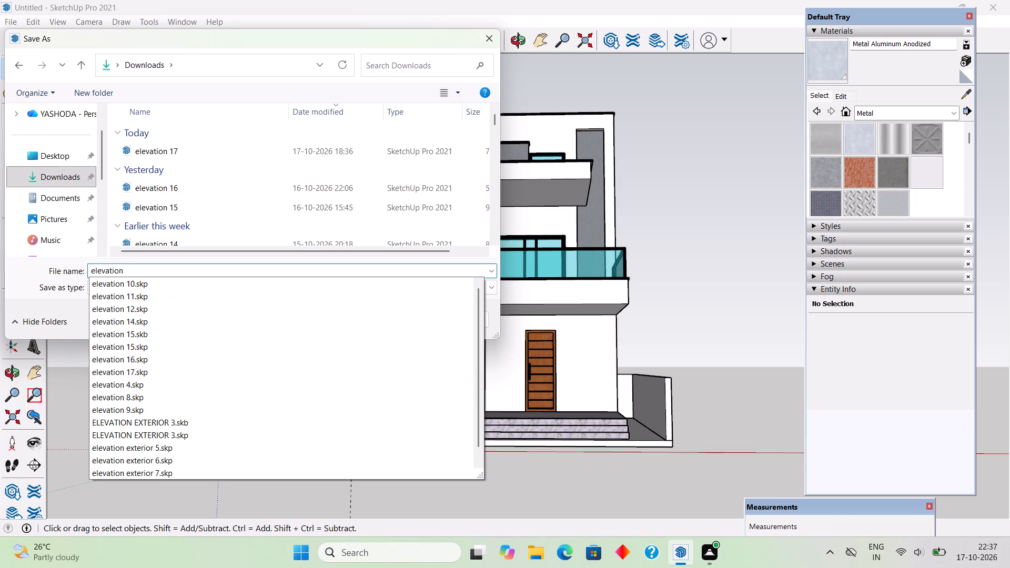
key(1)
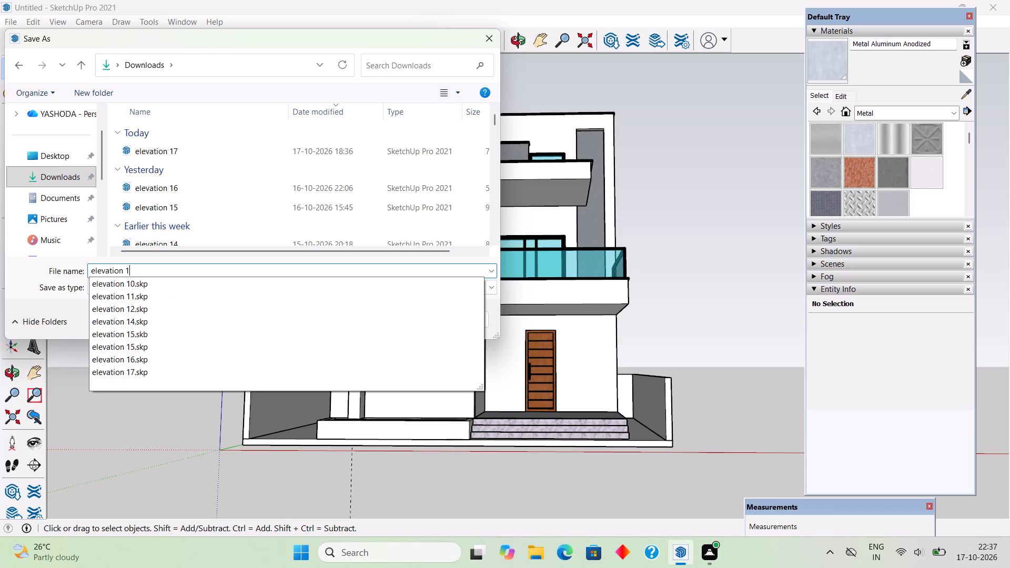
key(8)
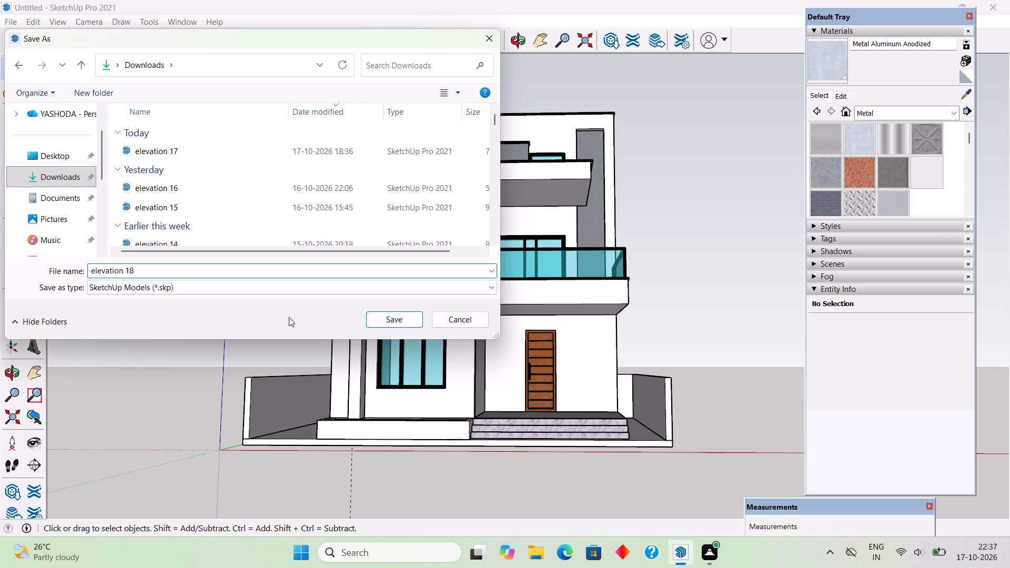
click(396, 321)
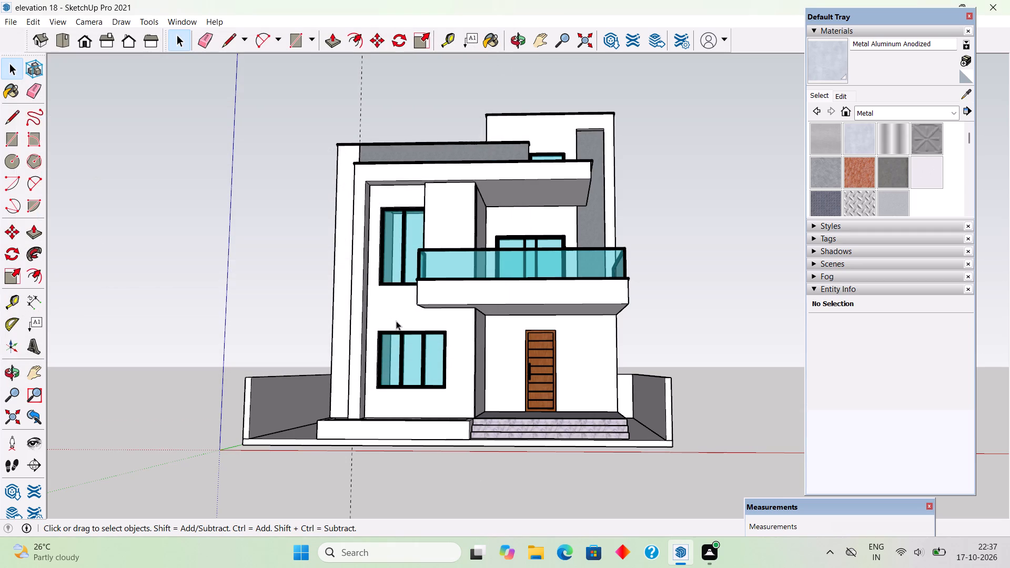